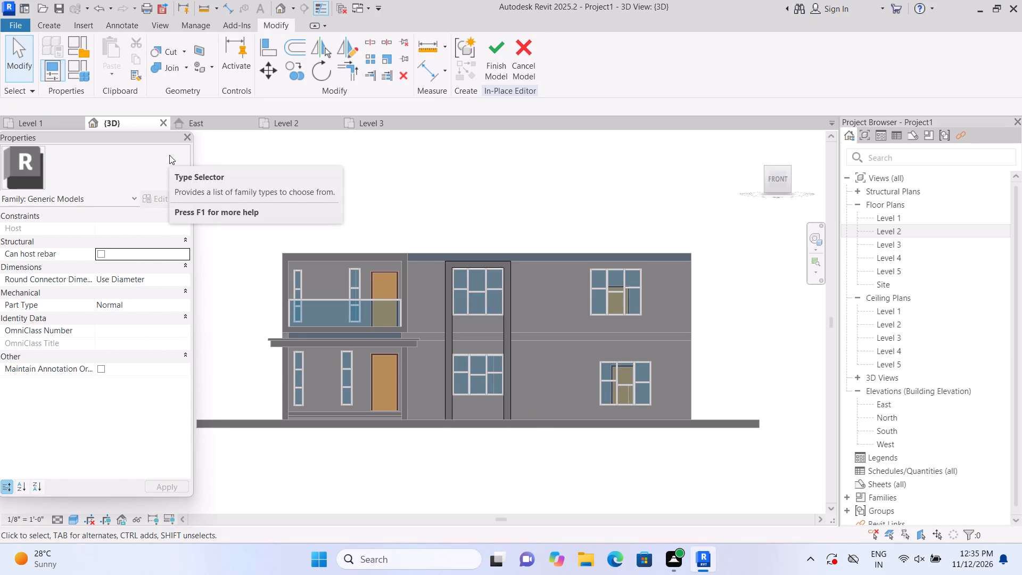
Extrude a rectangle 11'-0" high on the front wall around the upper window farthest from the entrance, from roof edge to wall end.
click(53, 28)
click(113, 65)
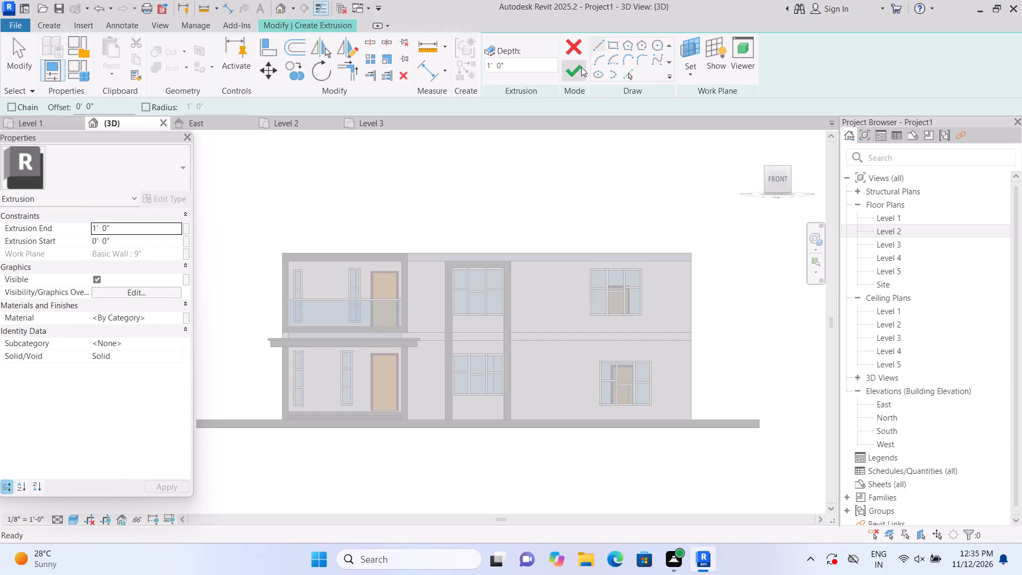
click(690, 76)
click(695, 122)
scroll(598, 284, up, 1)
scroll(557, 325, up, 1)
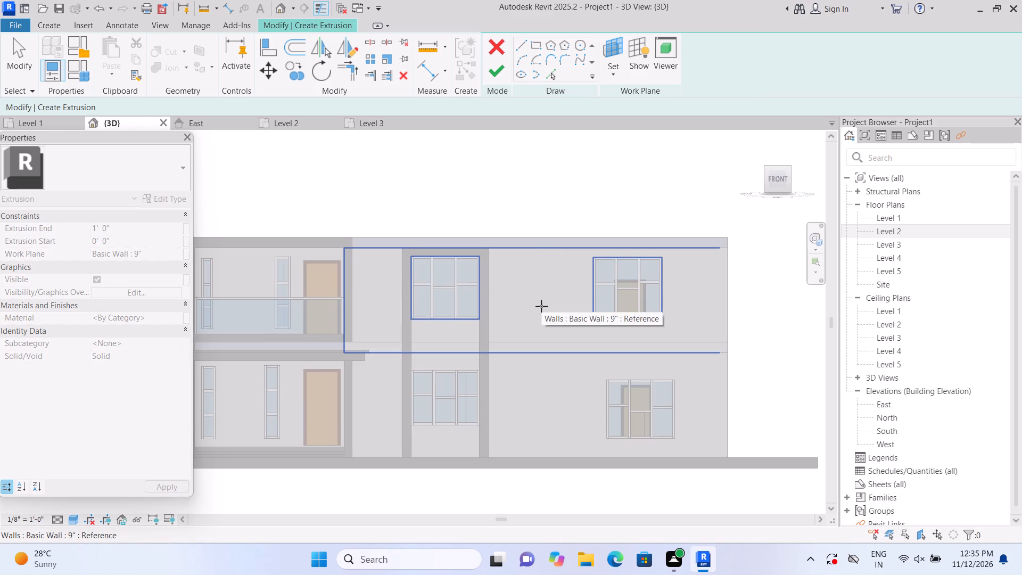
click(541, 306)
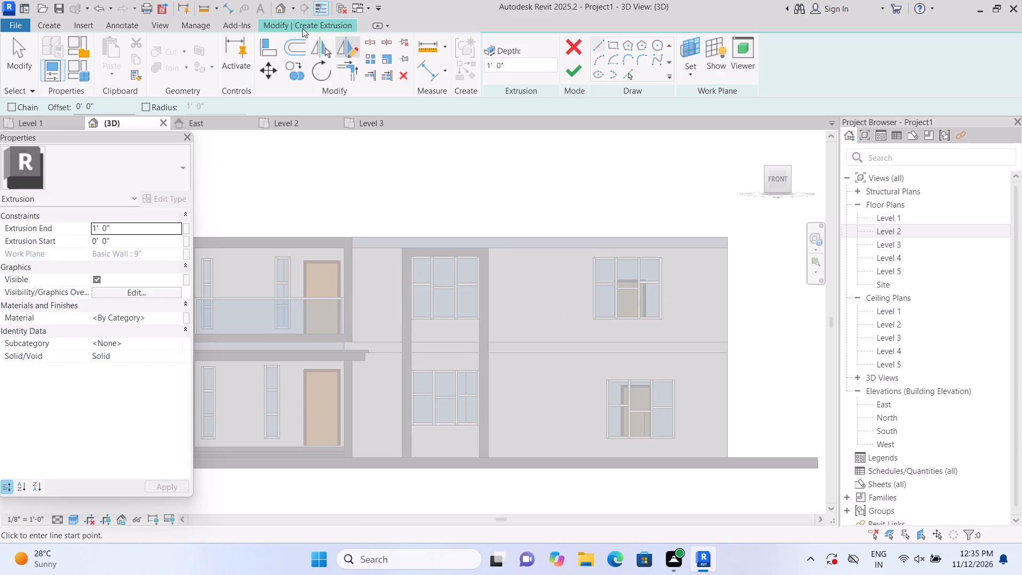
click(61, 28)
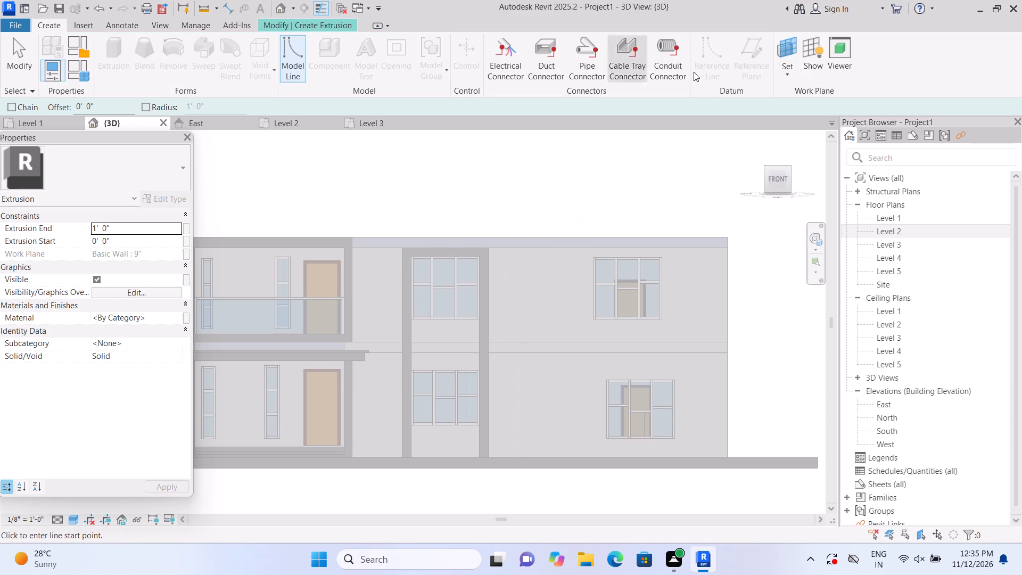
click(784, 76)
click(782, 117)
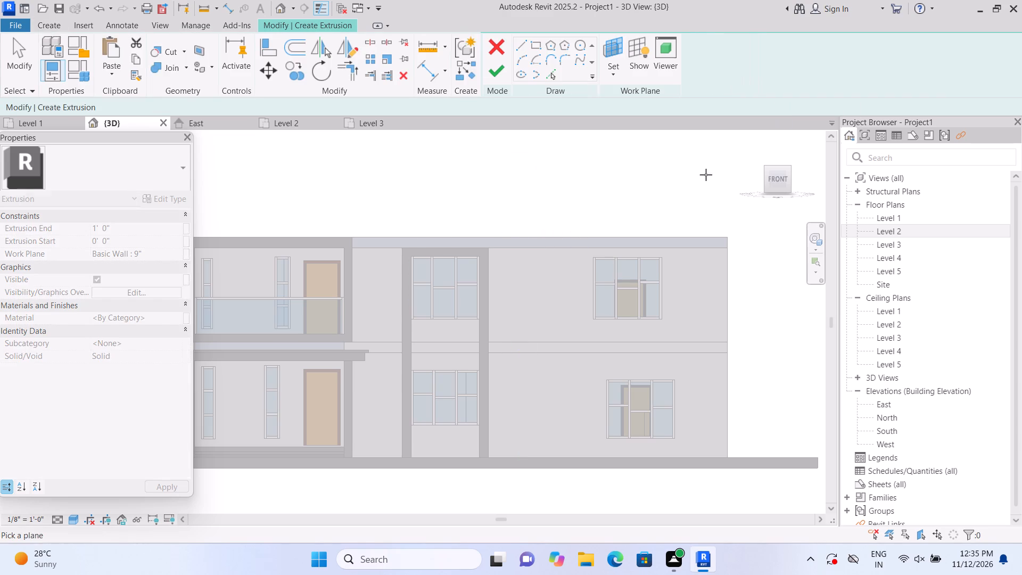
click(518, 306)
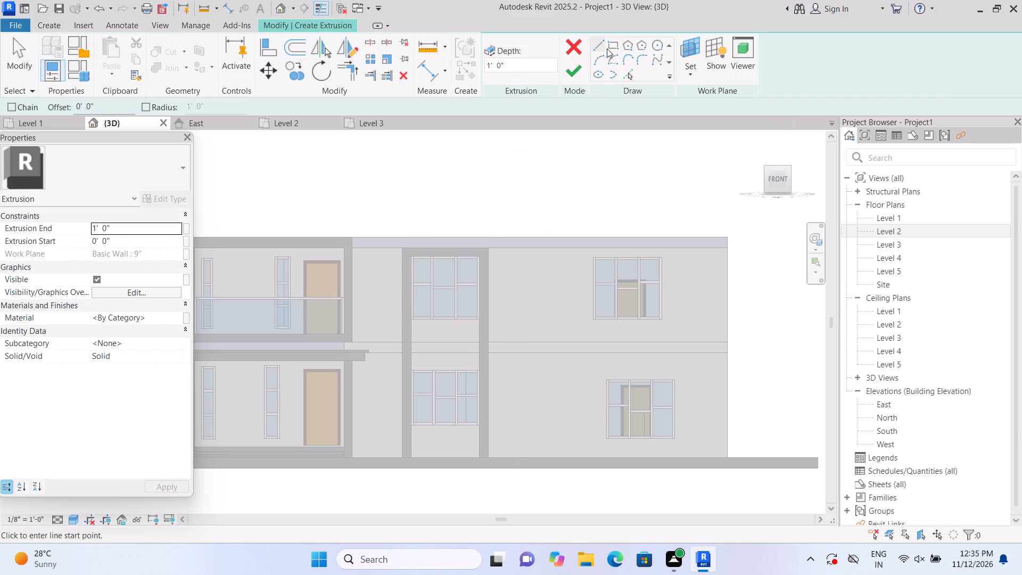
click(607, 47)
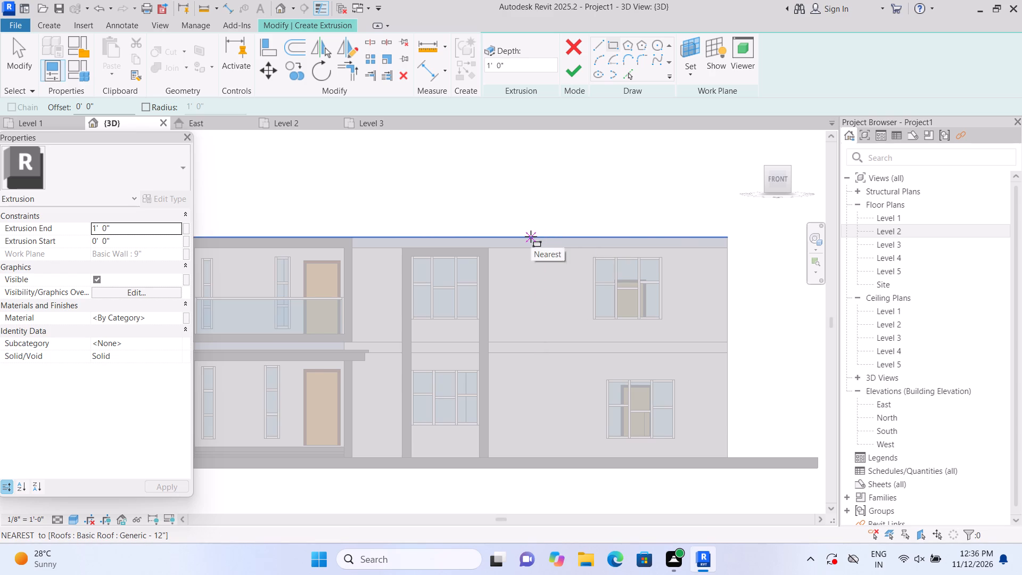
click(531, 236)
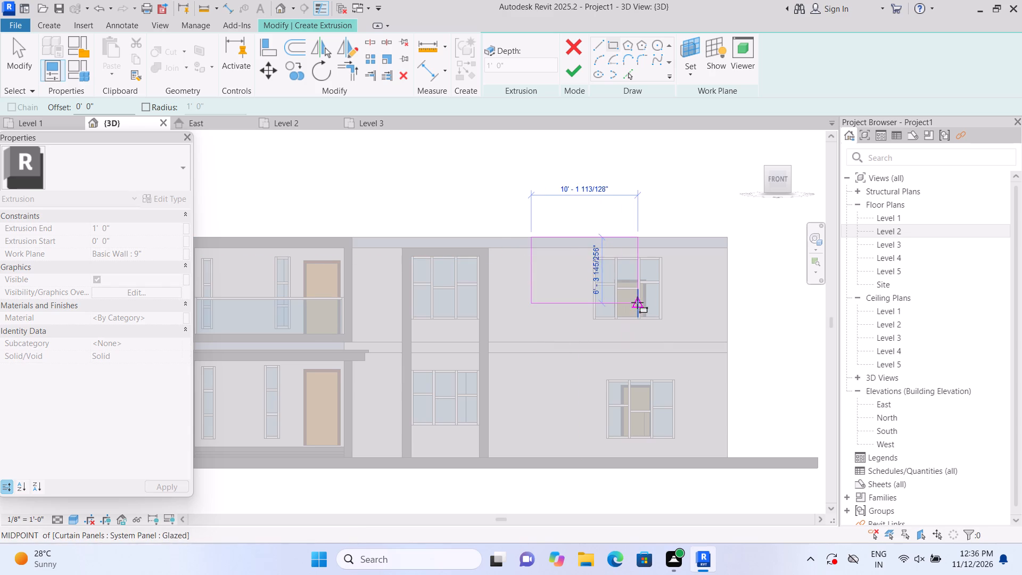
scroll(721, 359, up, 2)
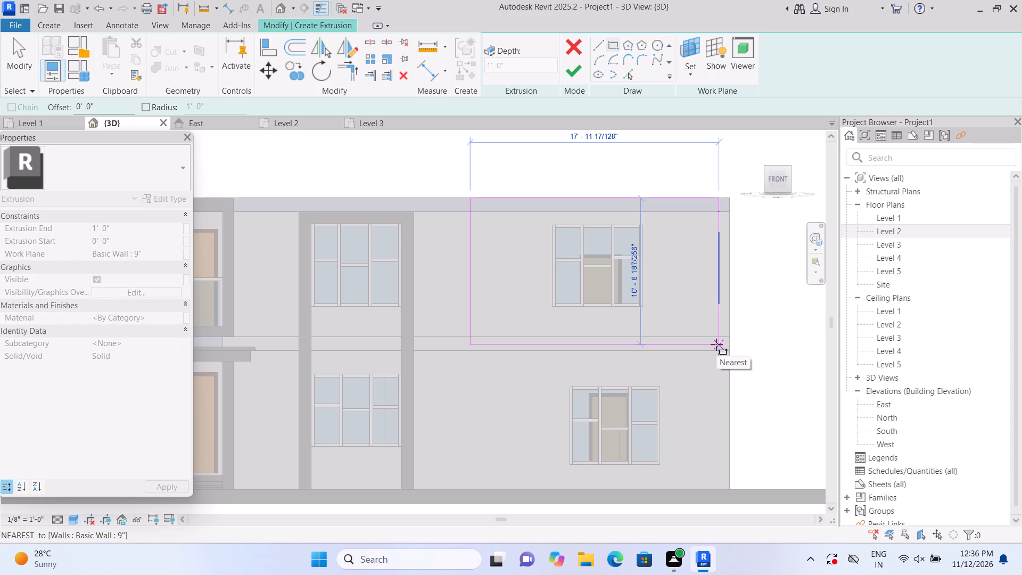
scroll(716, 344, up, 1)
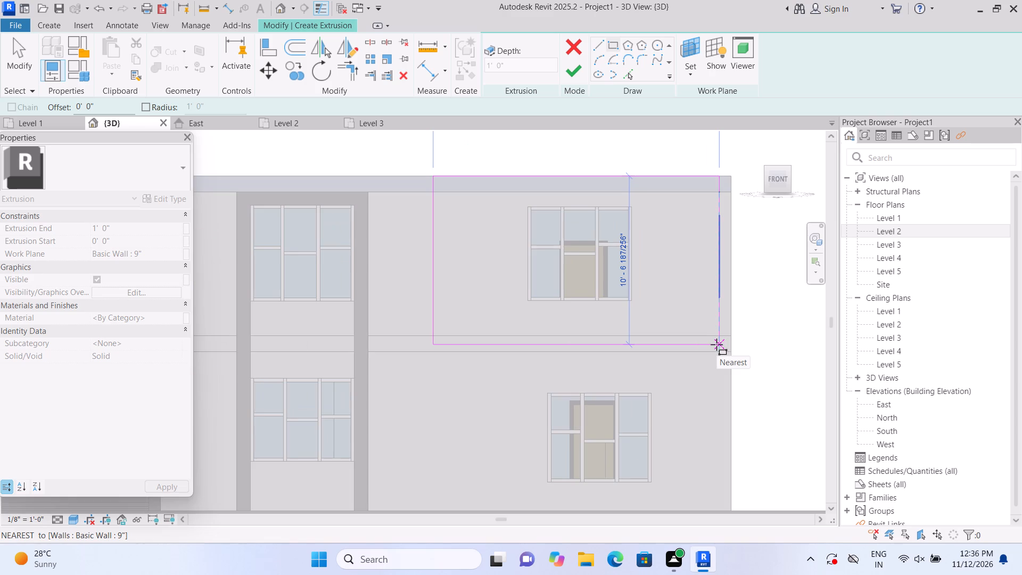
scroll(716, 344, up, 2)
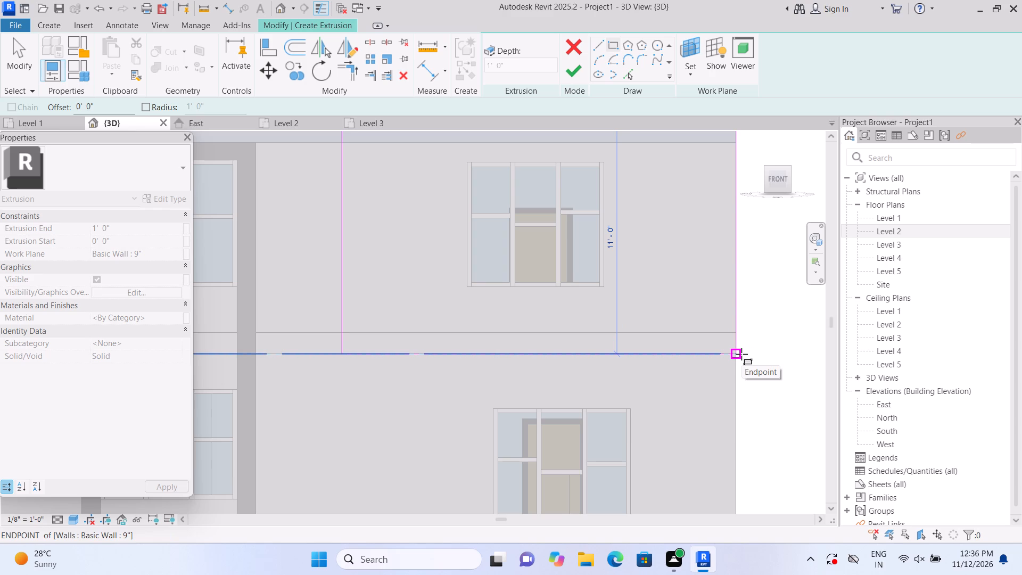
click(741, 354)
click(566, 73)
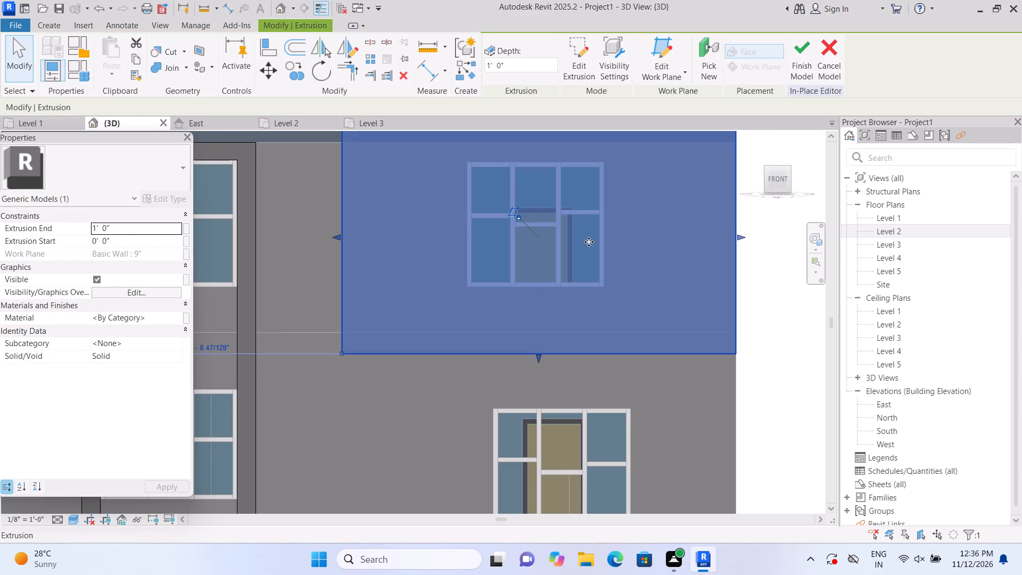
Set the new rectangular block's extrusion end to 2'-0".
click(147, 224)
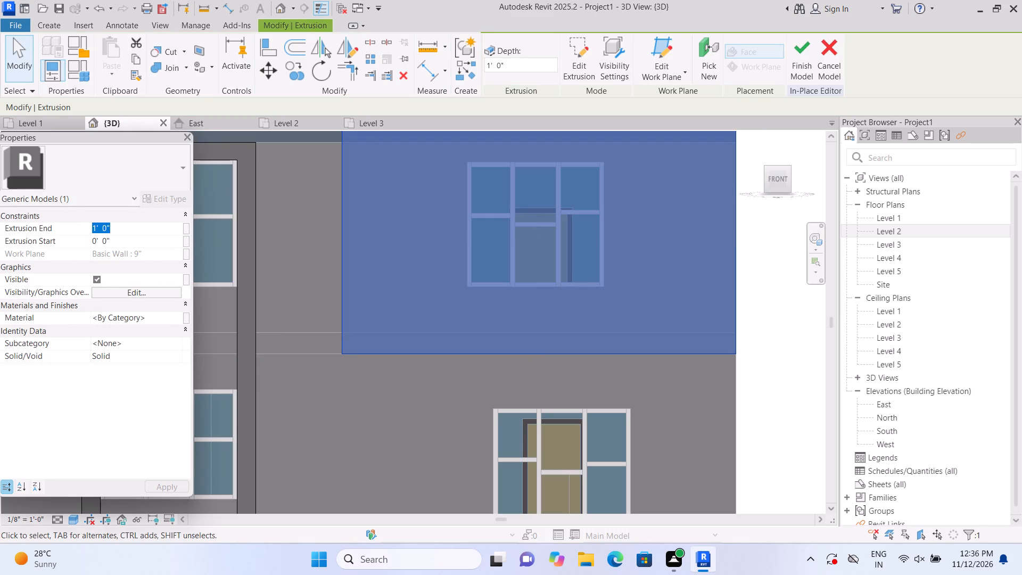
key(BackSpace)
text(2')
key(Return)
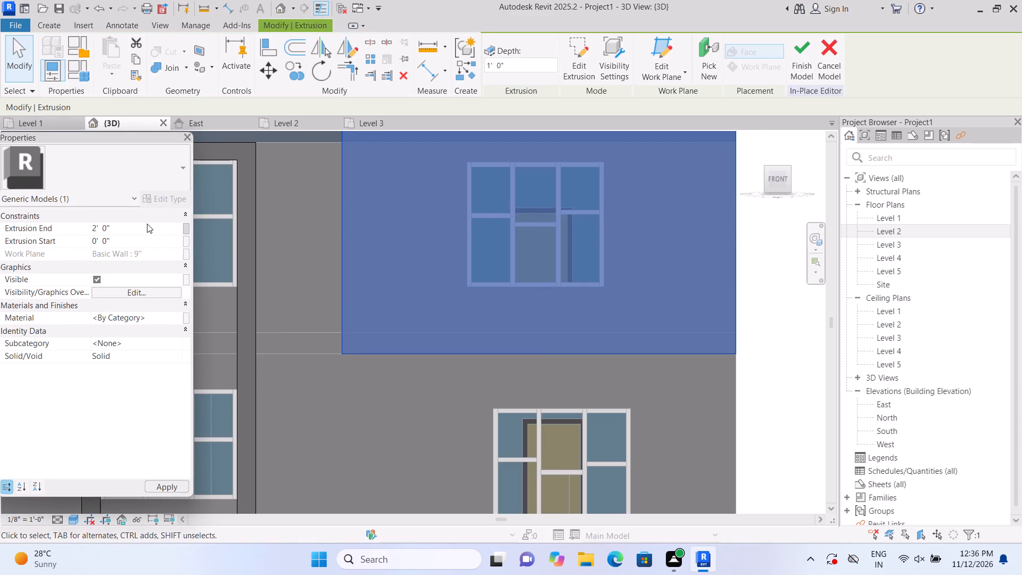
click(811, 414)
Sketch a 14'-6" by 7'-6" rectangular void extrusion on the block's front face, using a 2" offset, inside its outline.
scroll(809, 414, down, 1)
click(45, 26)
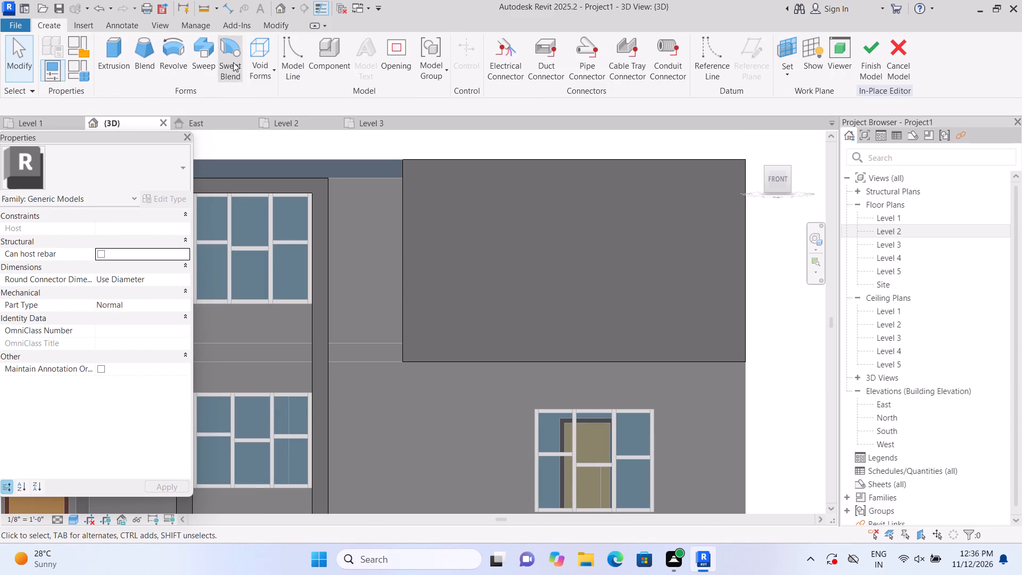
click(270, 69)
click(277, 102)
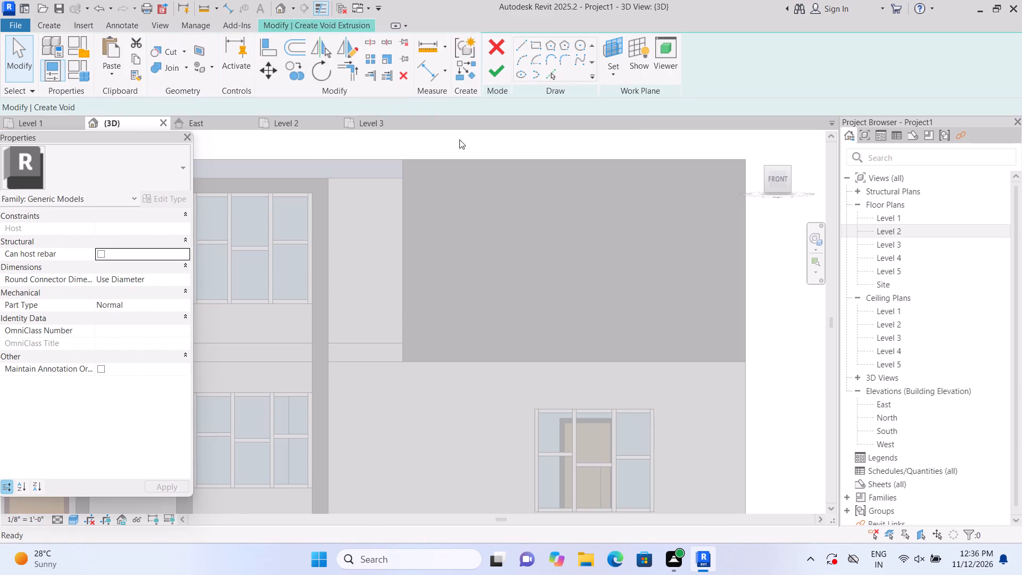
click(686, 75)
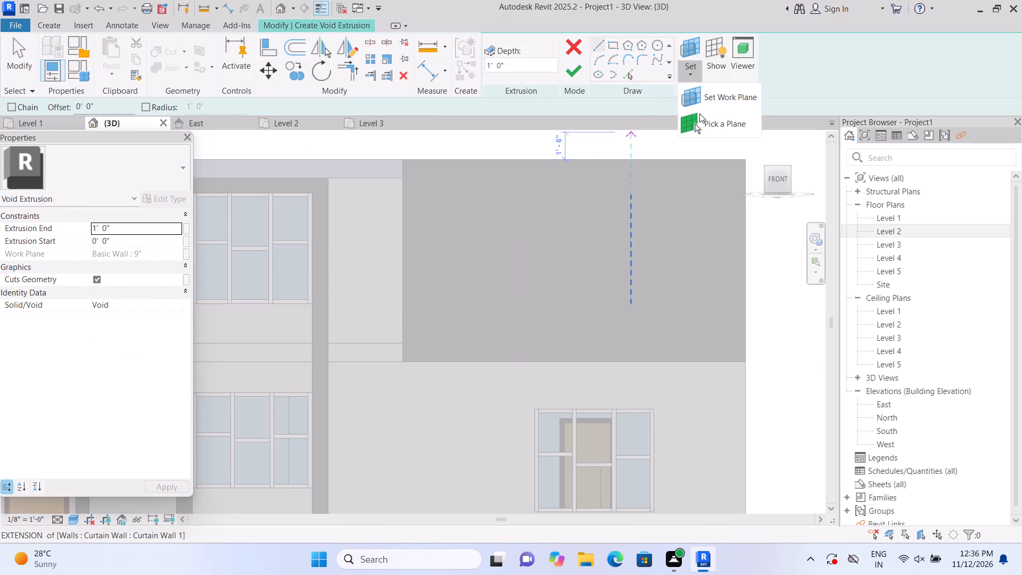
click(700, 113)
click(669, 191)
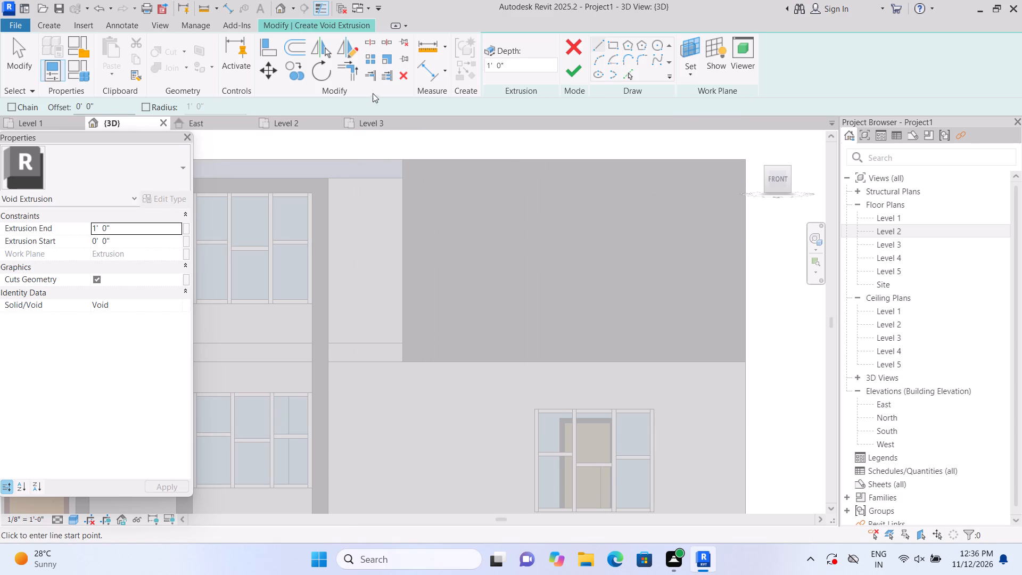
click(616, 45)
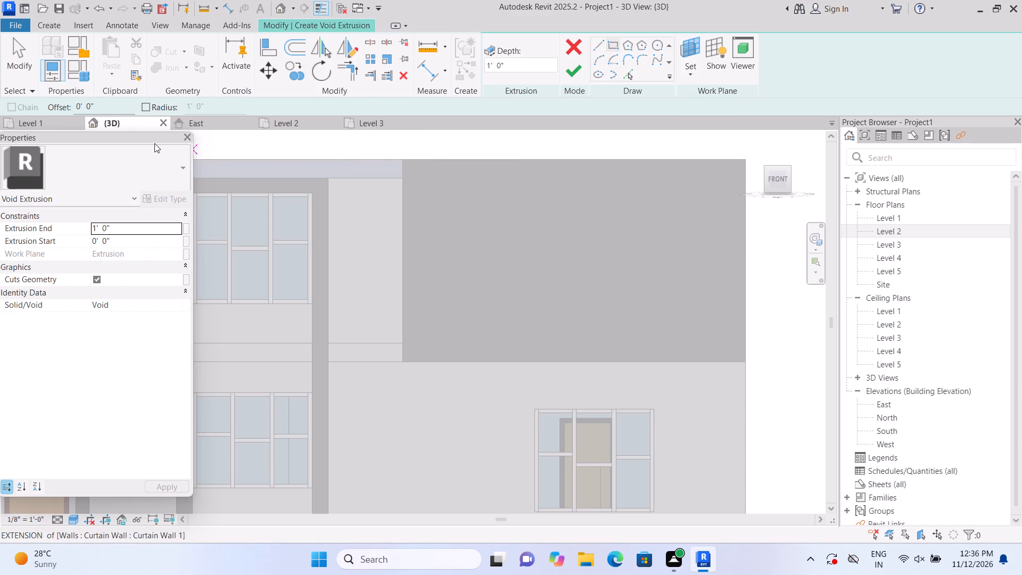
click(118, 102)
key(BackSpace)
key(BackSpace)
key(BackSpace)
key(BackSpace)
key(BackSpace)
key(BackSpace)
key(BackSpace)
key(BackSpace)
key(BackSpace)
key(BackSpace)
key(BackSpace)
text(2")
key(Return)
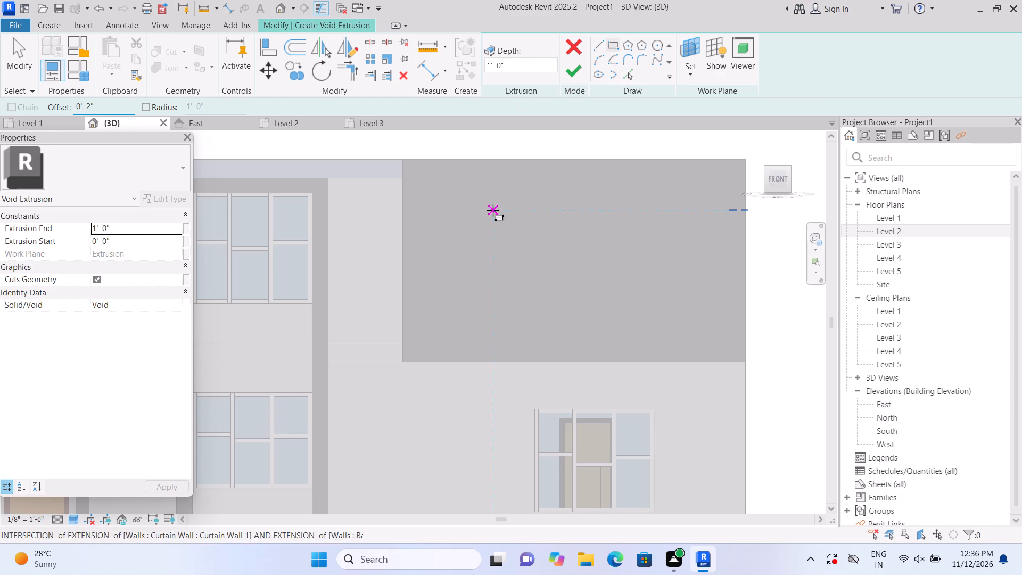
click(448, 203)
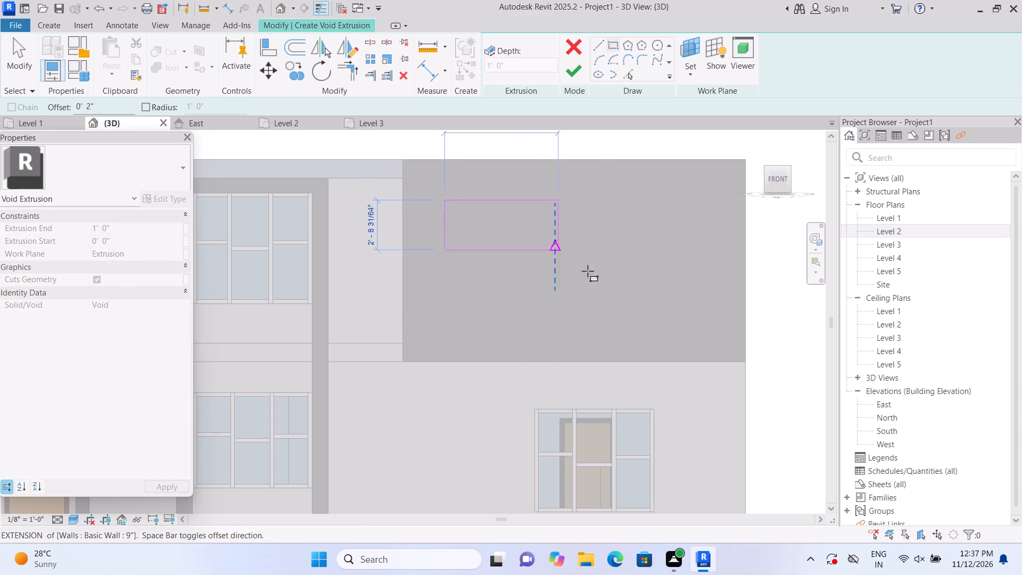
click(706, 334)
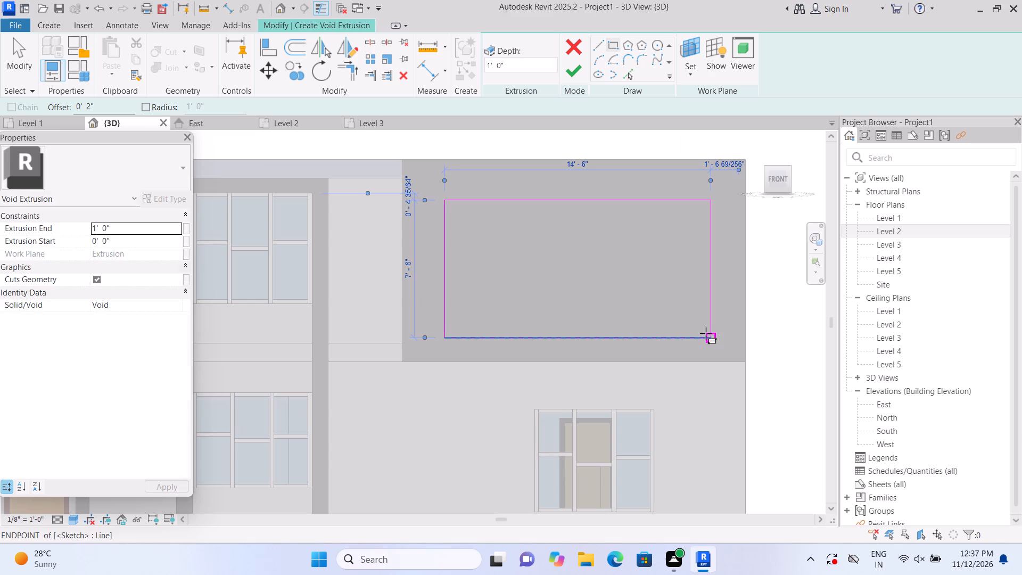
click(573, 72)
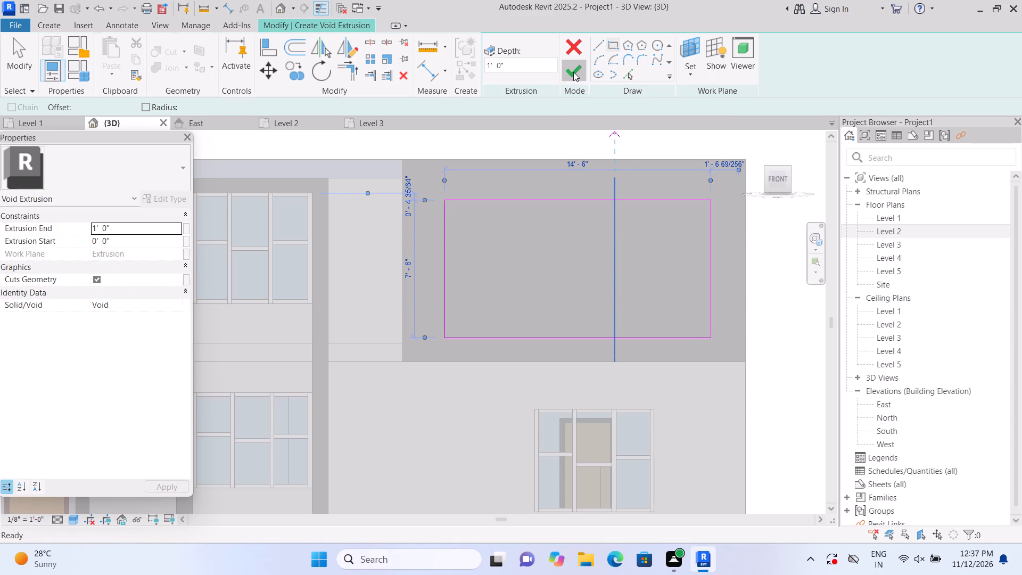
Set the void's extrusion end to 2'-0" to cut through the block in front of the upper window.
click(146, 227)
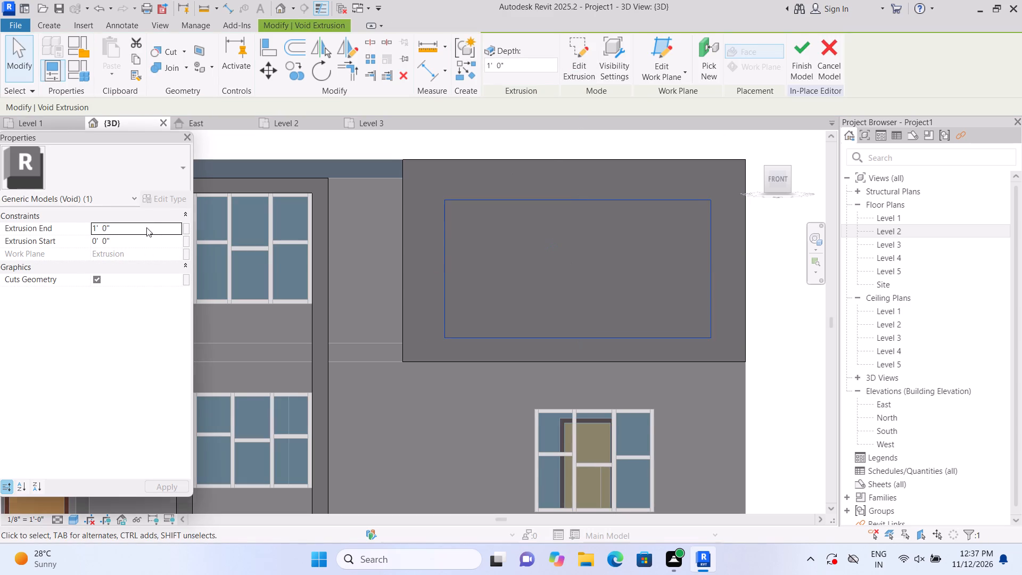
key(BackSpace)
text(2')
key(Return)
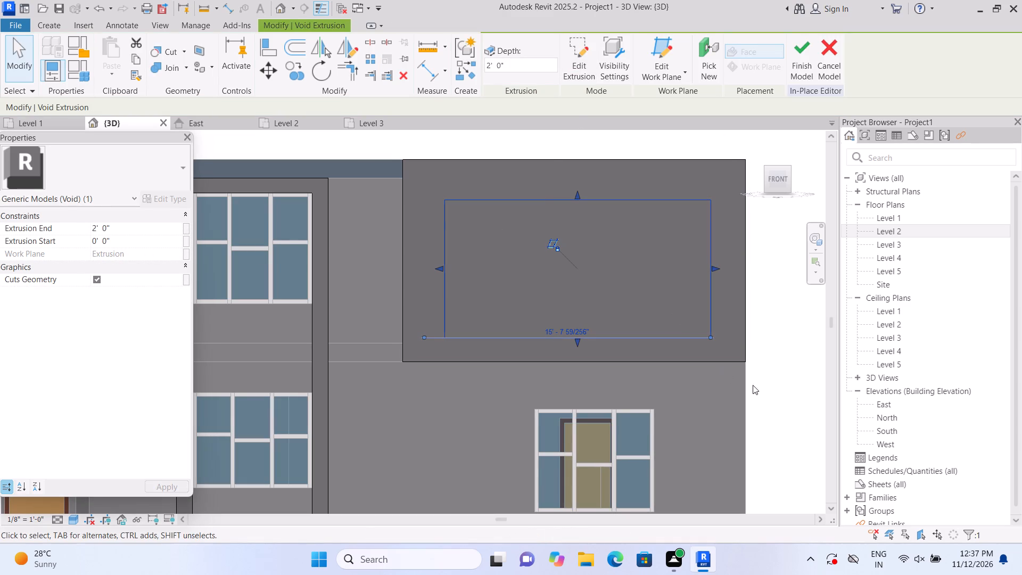
click(794, 399)
Stretch the void's top edge upward to line up with the heads of the neighbouring stacked windows.
scroll(700, 203, up, 1)
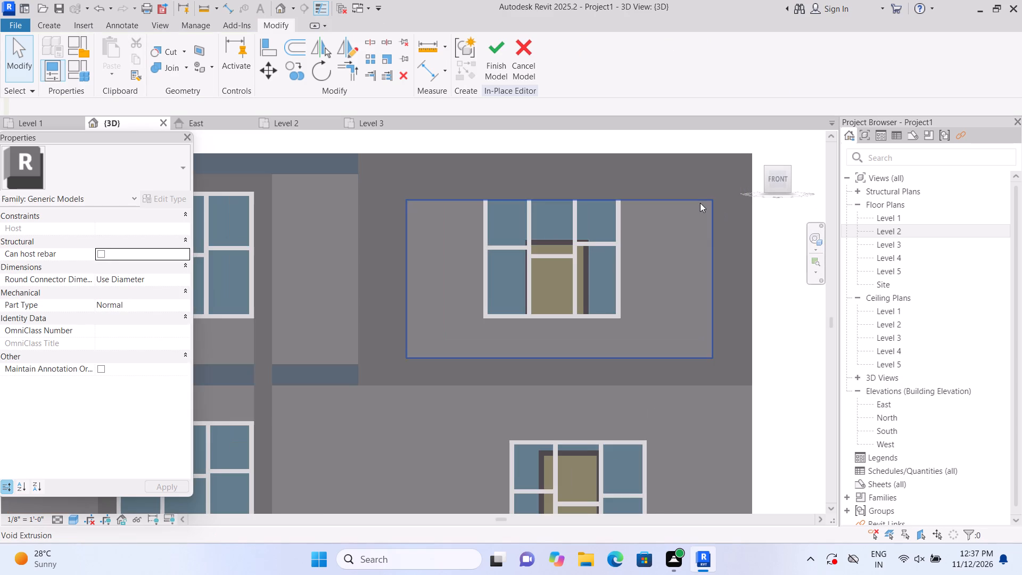
click(700, 203)
click(580, 238)
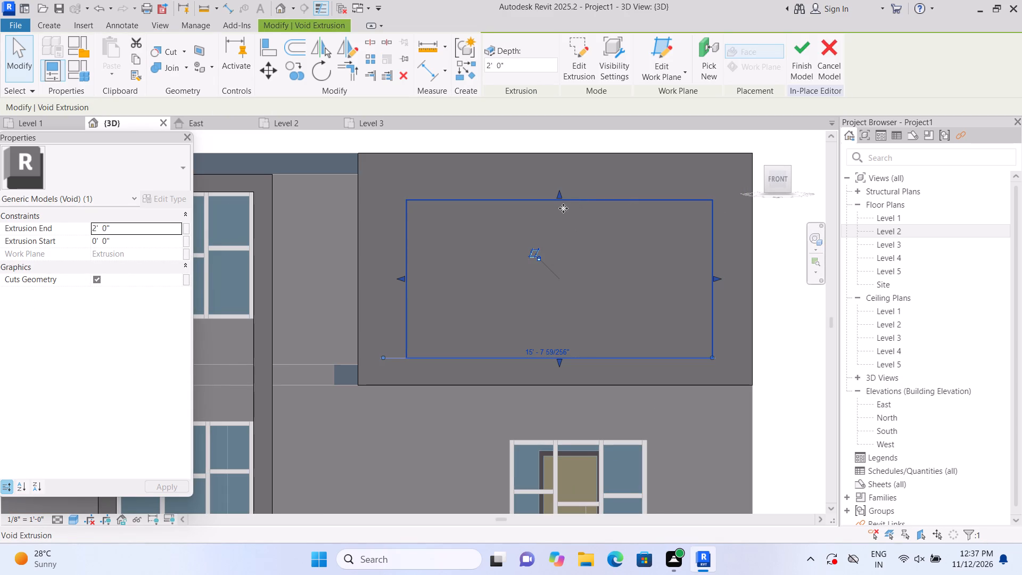
drag(559, 192, 559, 182)
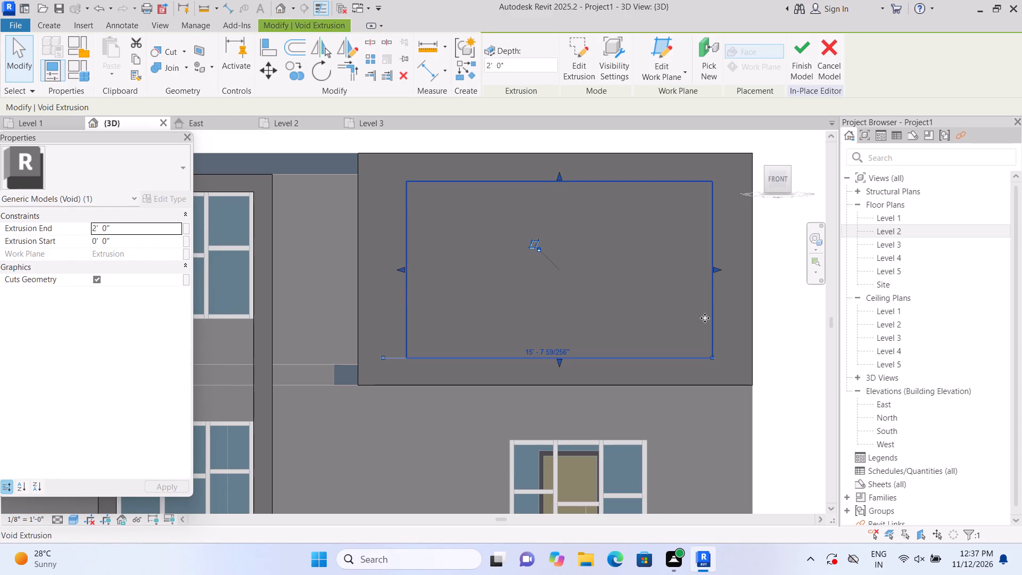
drag(559, 174, 561, 187)
click(561, 187)
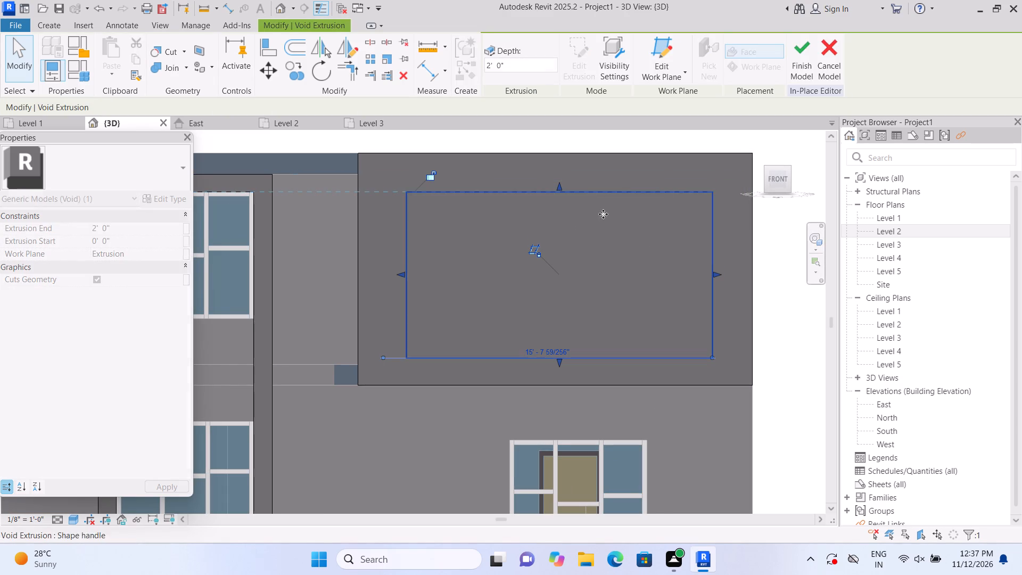
click(786, 399)
Raise the void's top edge slightly more to leave a small gap above the window head.
scroll(786, 397, down, 1)
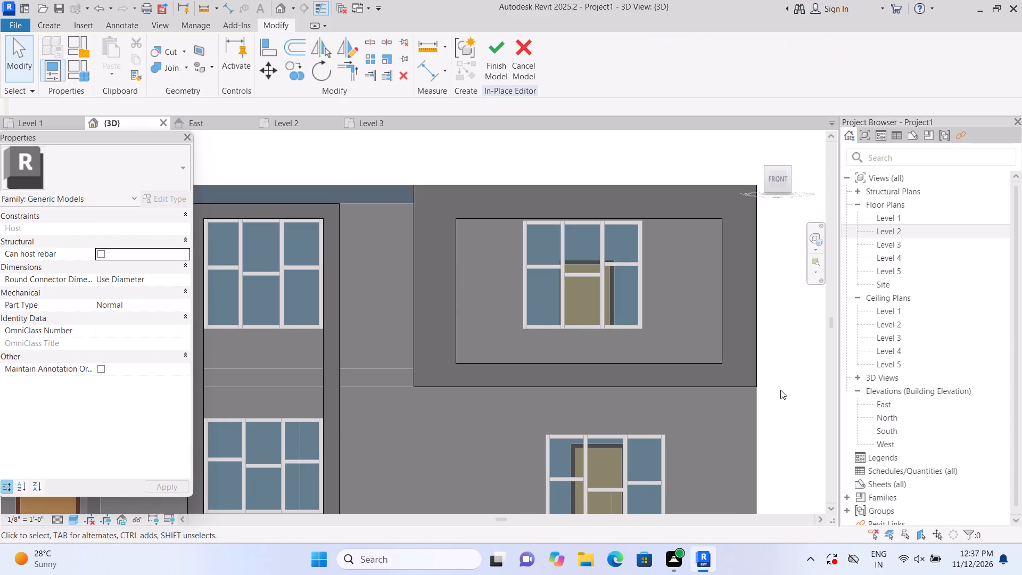
scroll(641, 243, up, 2)
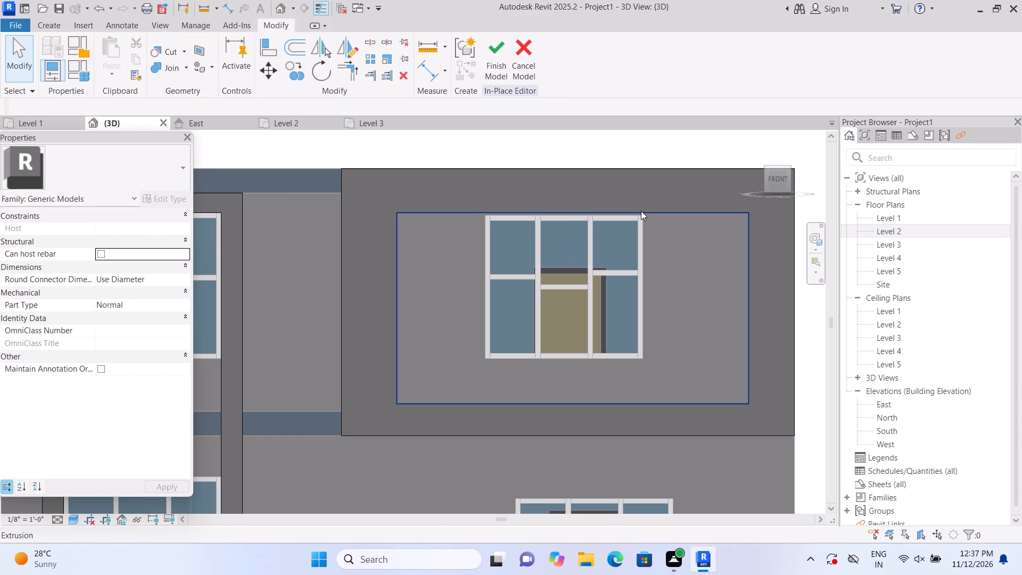
click(641, 211)
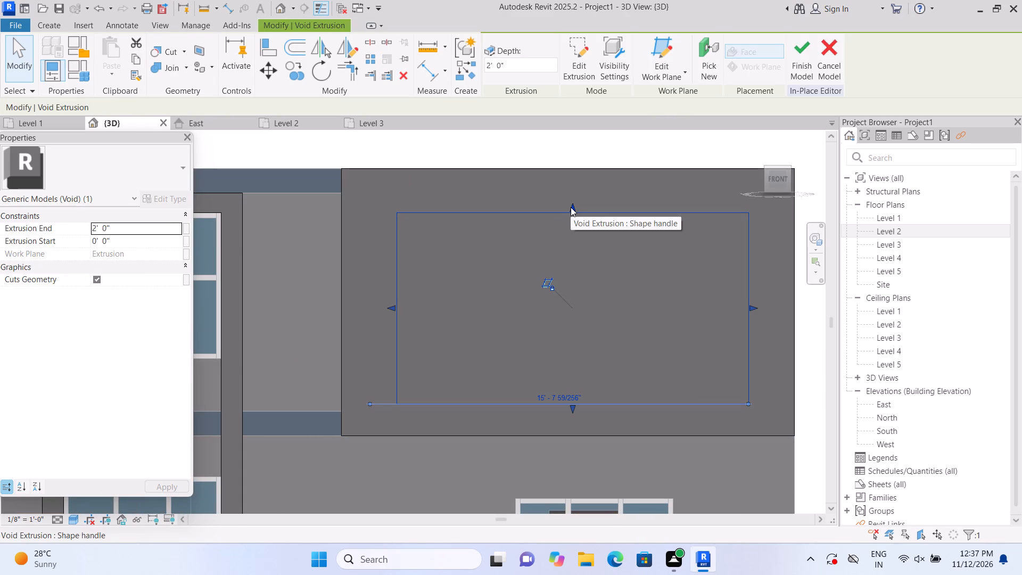
click(571, 206)
click(571, 206)
click(593, 154)
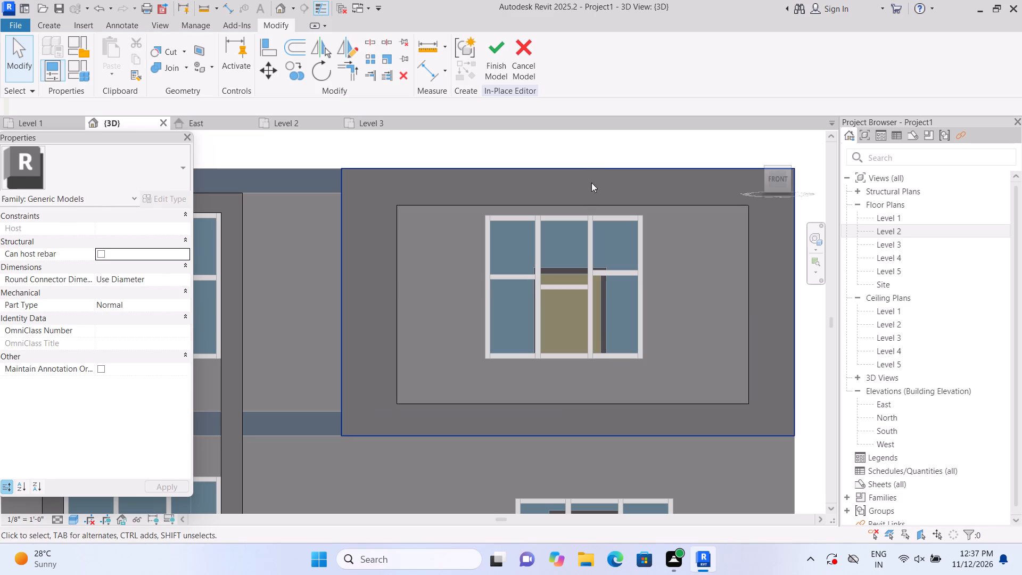
scroll(582, 201, down, 2)
click(672, 143)
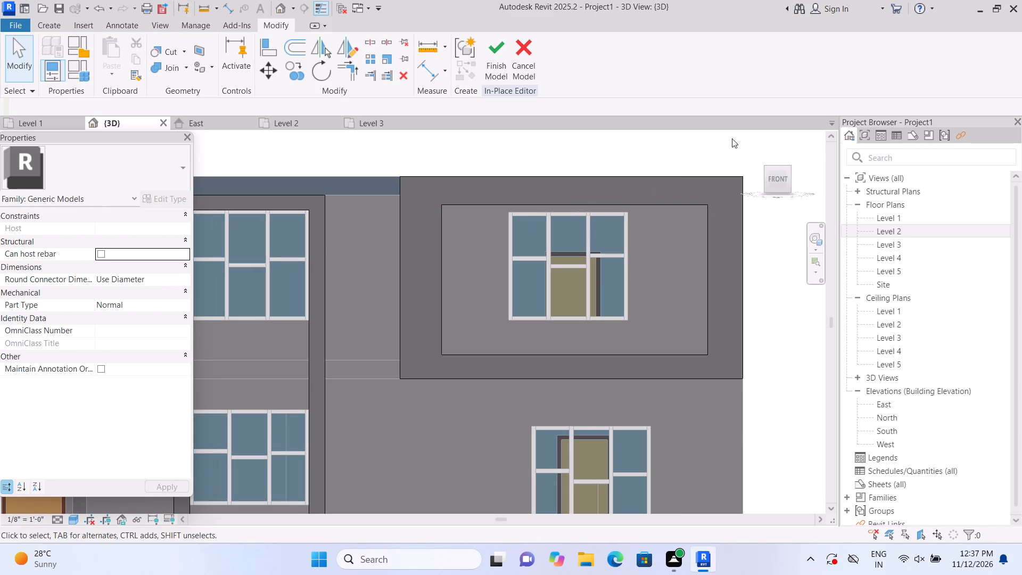
Examine the projecting upper-window surround and its recess from an isometric view of the building's front corner.
click(752, 136)
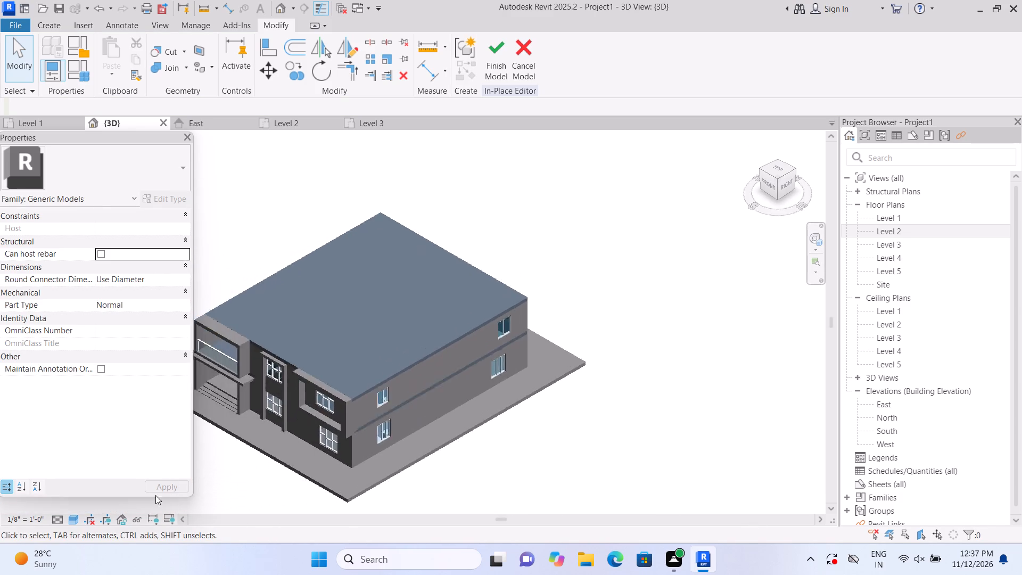
scroll(174, 480, up, 1)
scroll(434, 409, up, 1)
scroll(336, 430, up, 8)
scroll(331, 428, down, 2)
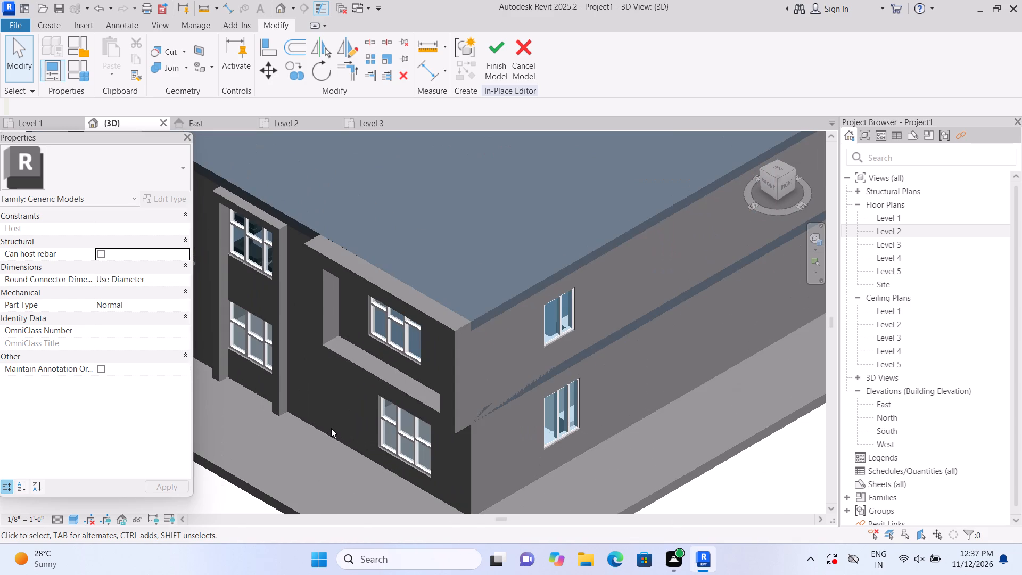
Set the extrusion end of the solid block around the upper window to 2'-5".
click(773, 182)
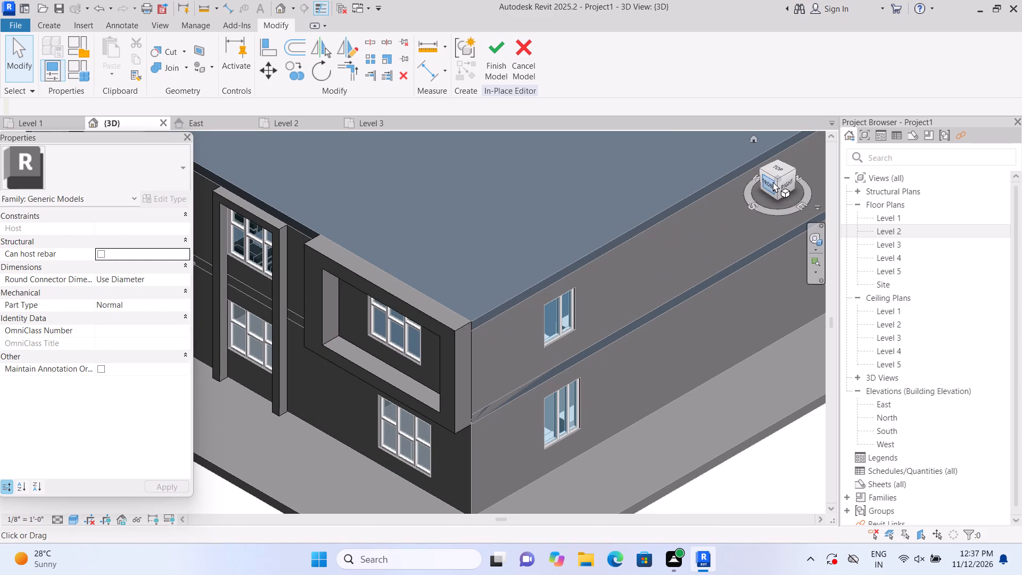
scroll(510, 328, up, 6)
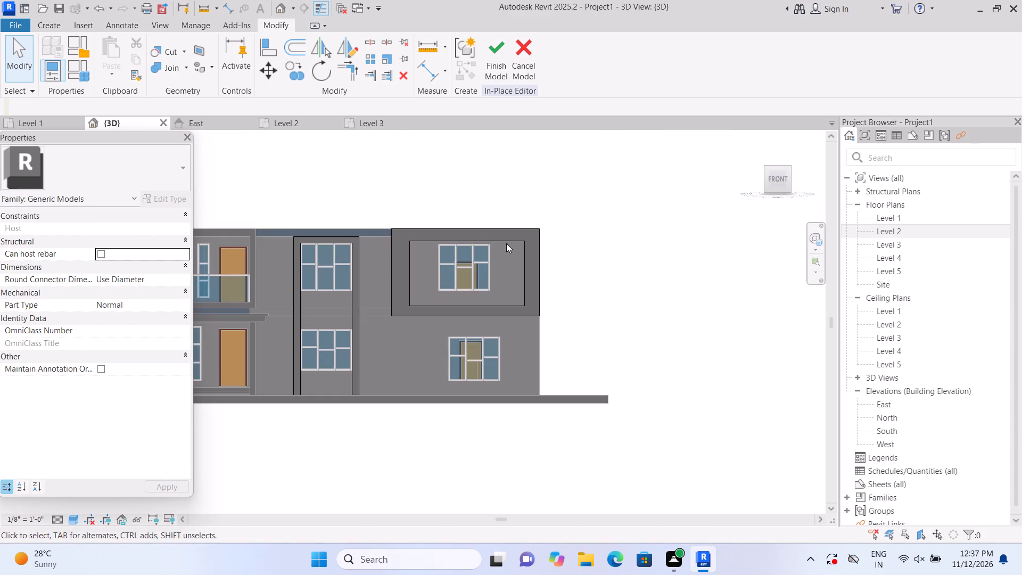
click(521, 223)
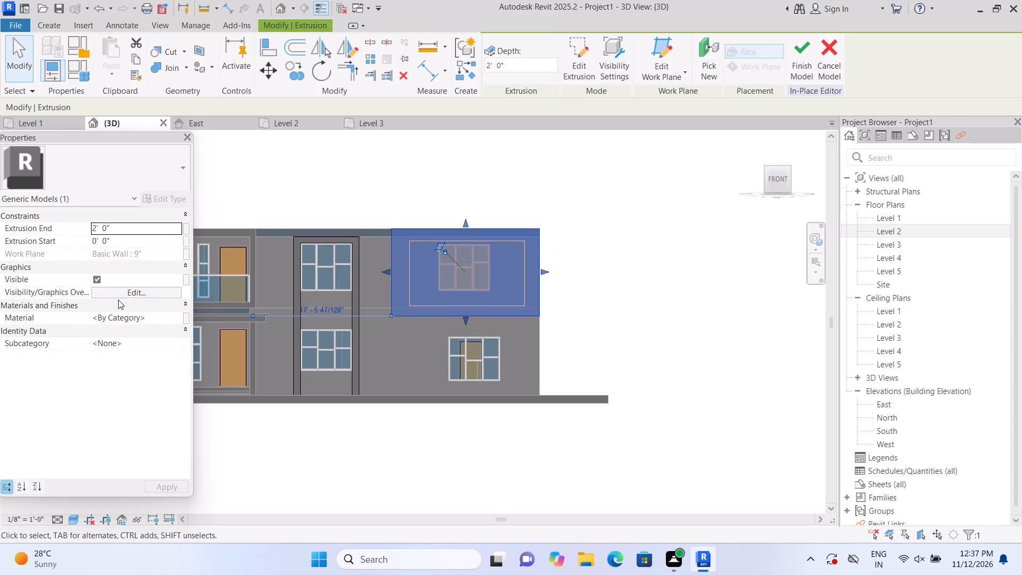
click(144, 227)
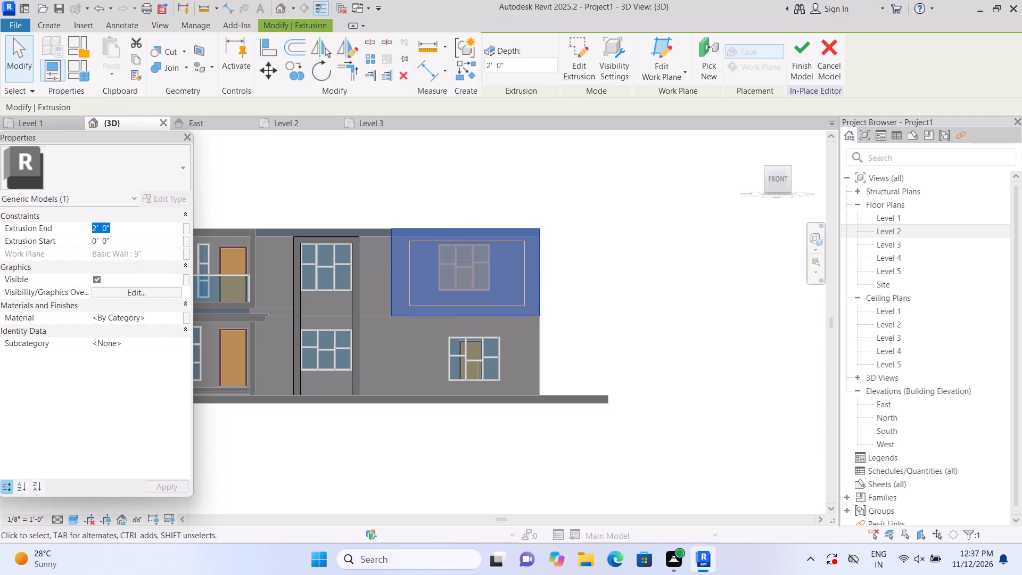
key(BackSpace)
text(2'5)
key(shift+quotedbl)
key(Return)
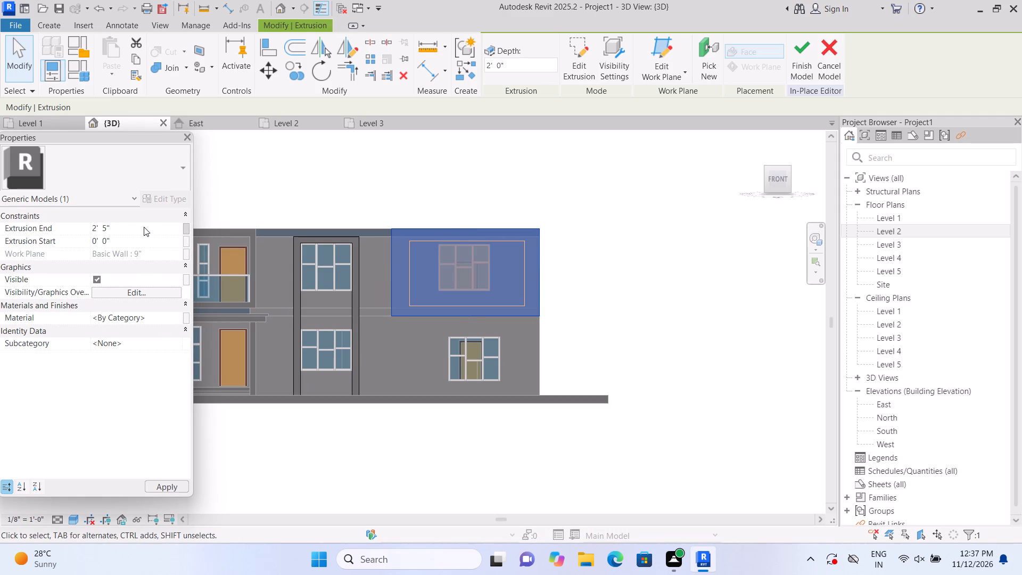
click(471, 142)
click(627, 233)
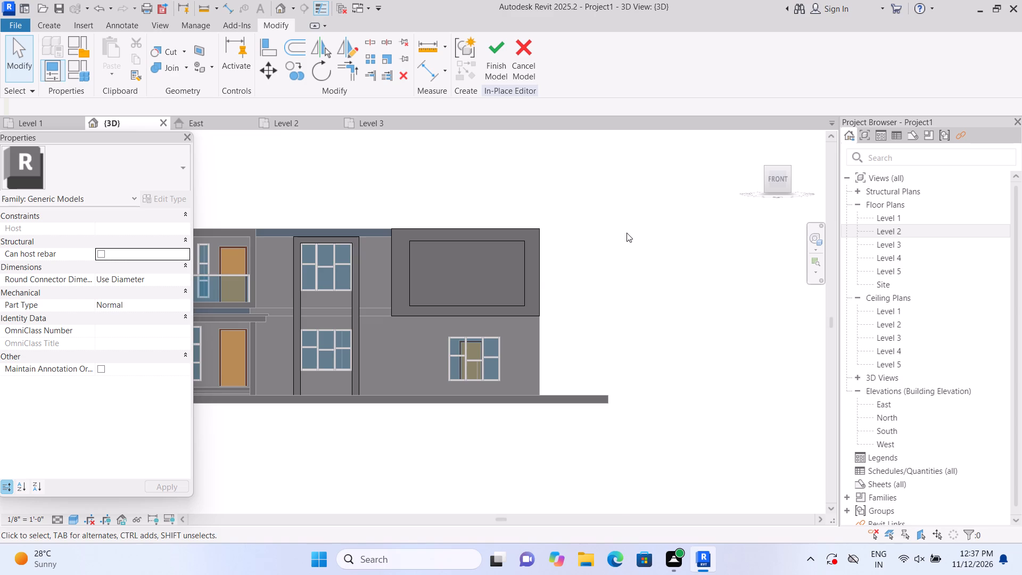
Set the extrusion end of the void inside the block to 2'-5" so it cuts the full depth.
scroll(552, 284, up, 1)
click(462, 282)
click(552, 200)
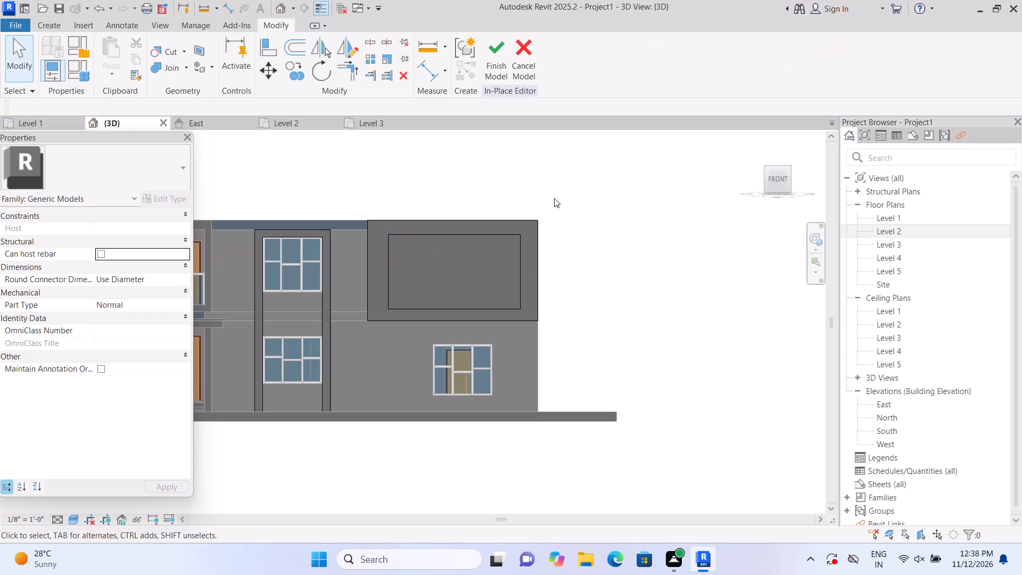
click(419, 274)
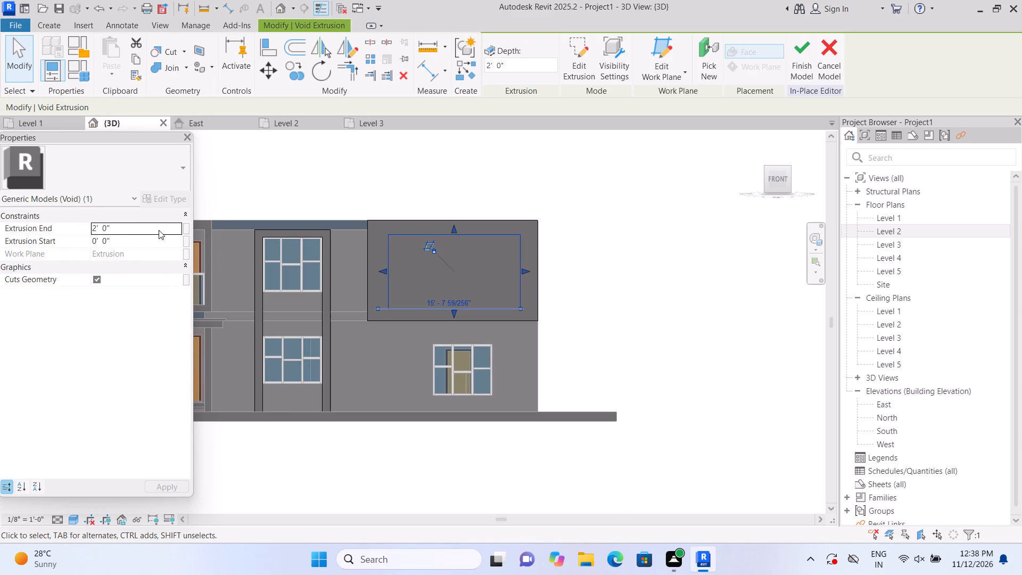
click(159, 229)
key(BackSpace)
text(2'5")
key(Return)
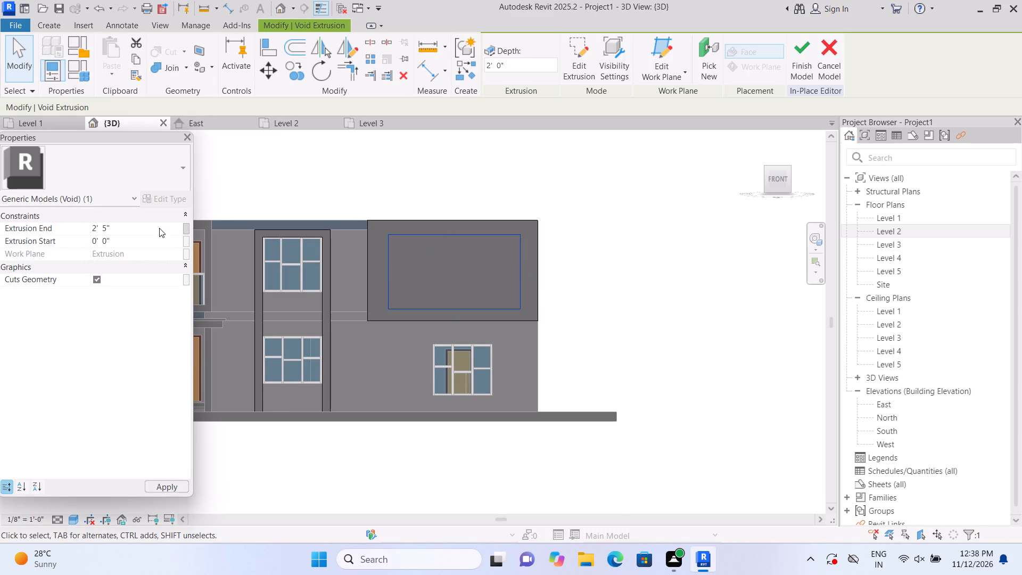
click(709, 190)
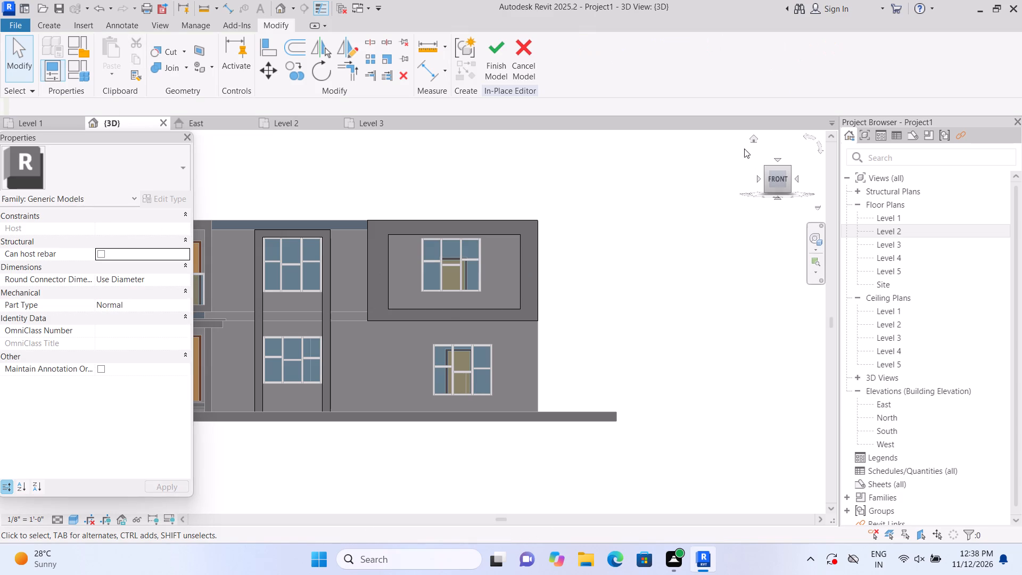
Examine the deepened window surround against the stacked-window frame and balcony in isometric and front views.
click(753, 136)
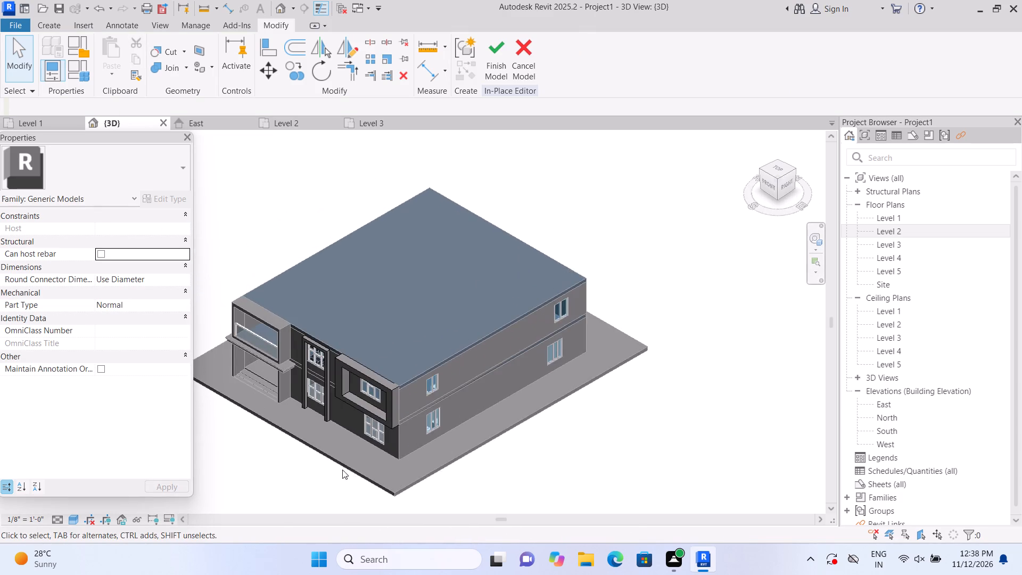
scroll(342, 466, up, 6)
scroll(324, 465, down, 1)
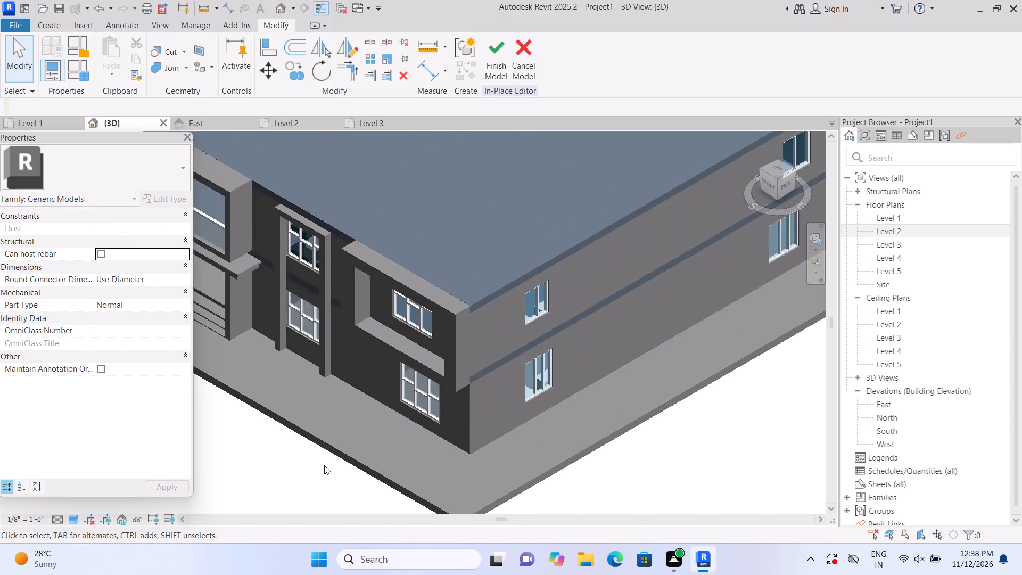
scroll(324, 465, down, 2)
middle_click(404, 455)
scroll(384, 456, down, 2)
scroll(298, 477, up, 2)
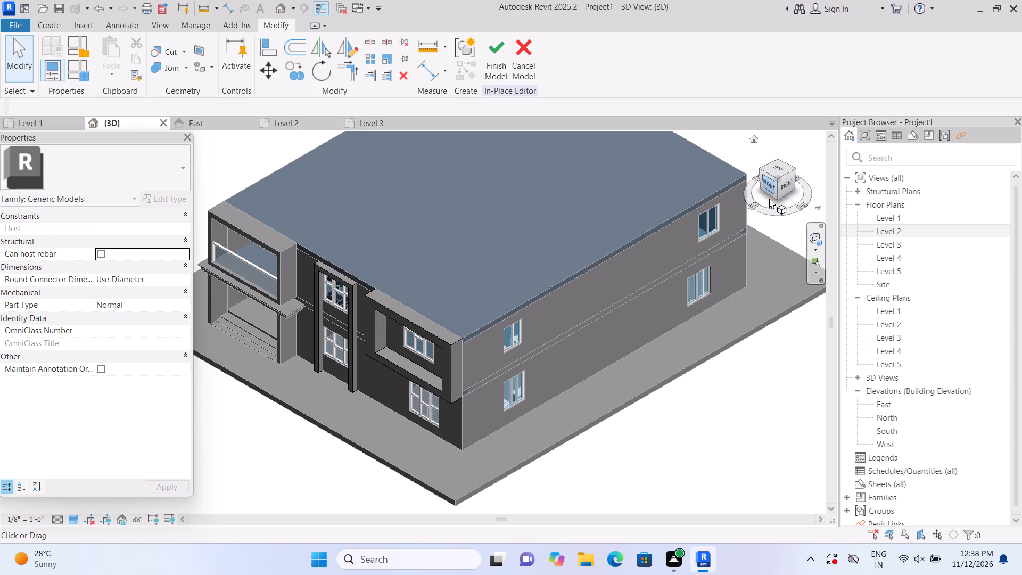
click(776, 182)
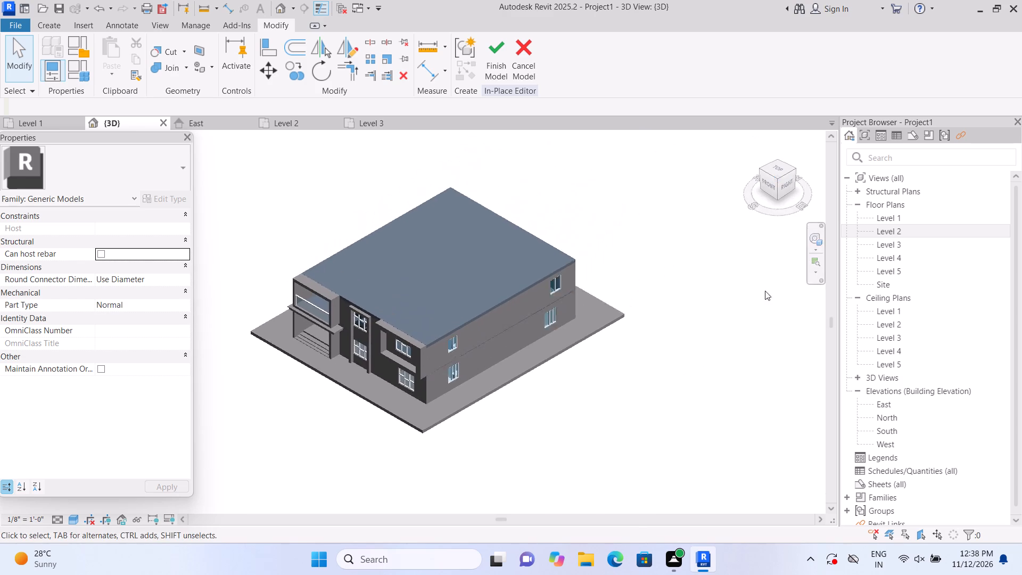
click(773, 180)
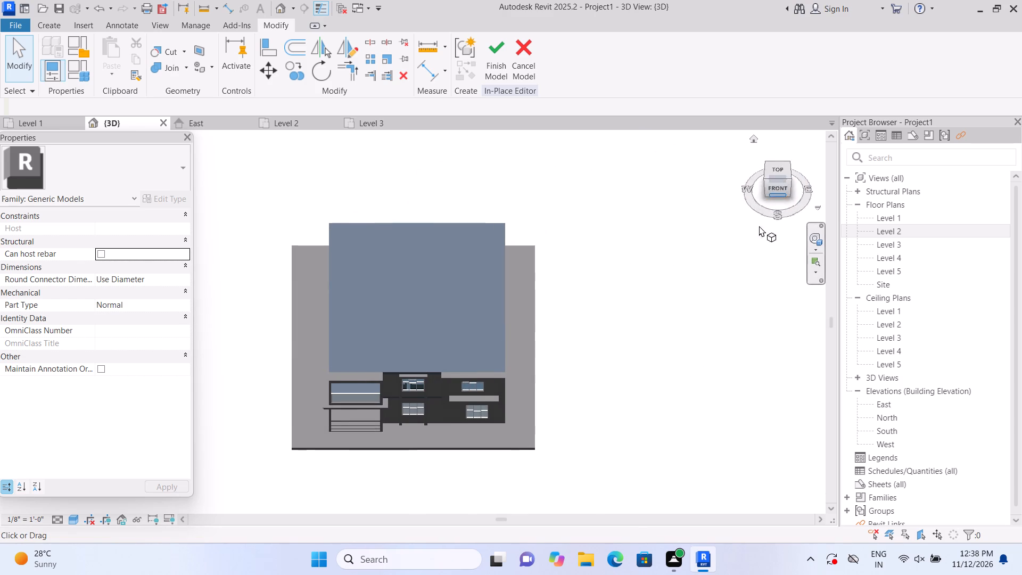
click(779, 187)
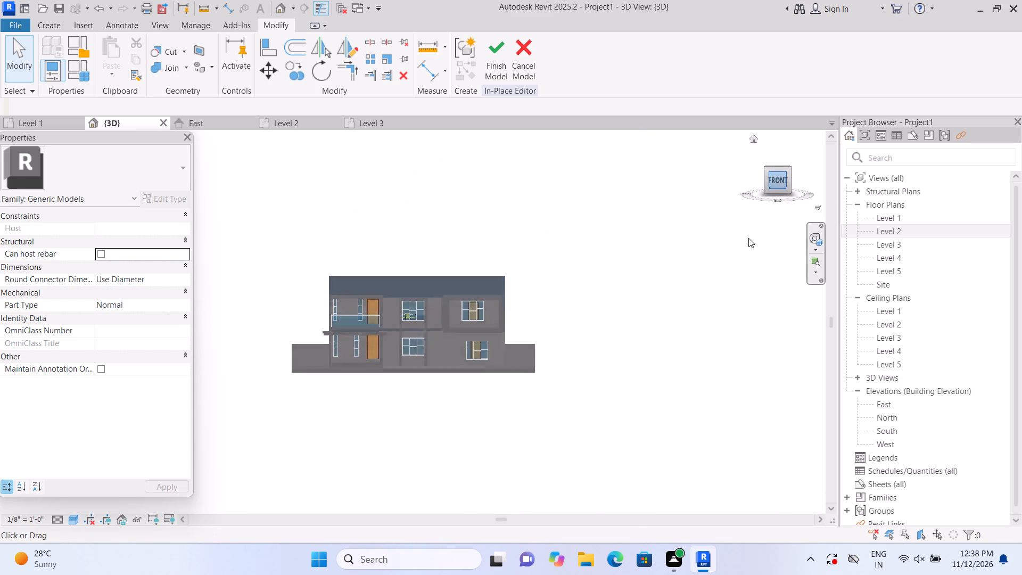
scroll(345, 330, up, 3)
scroll(428, 341, up, 5)
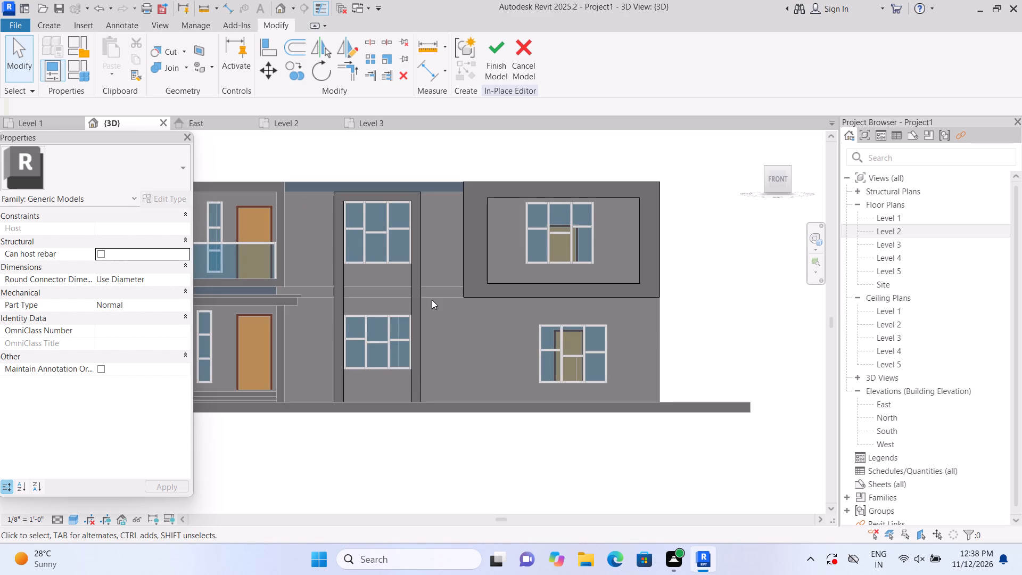
scroll(423, 376, up, 1)
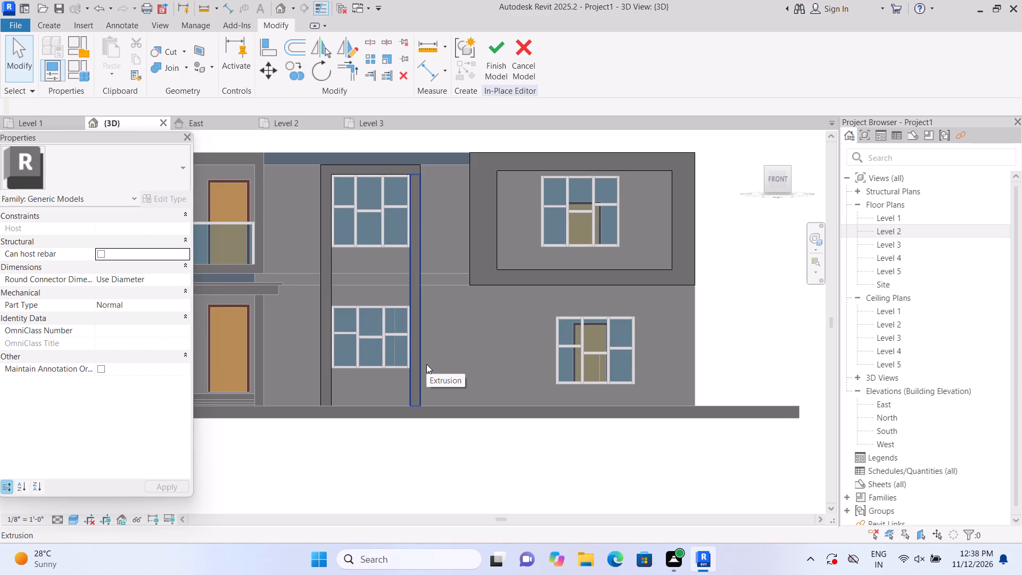
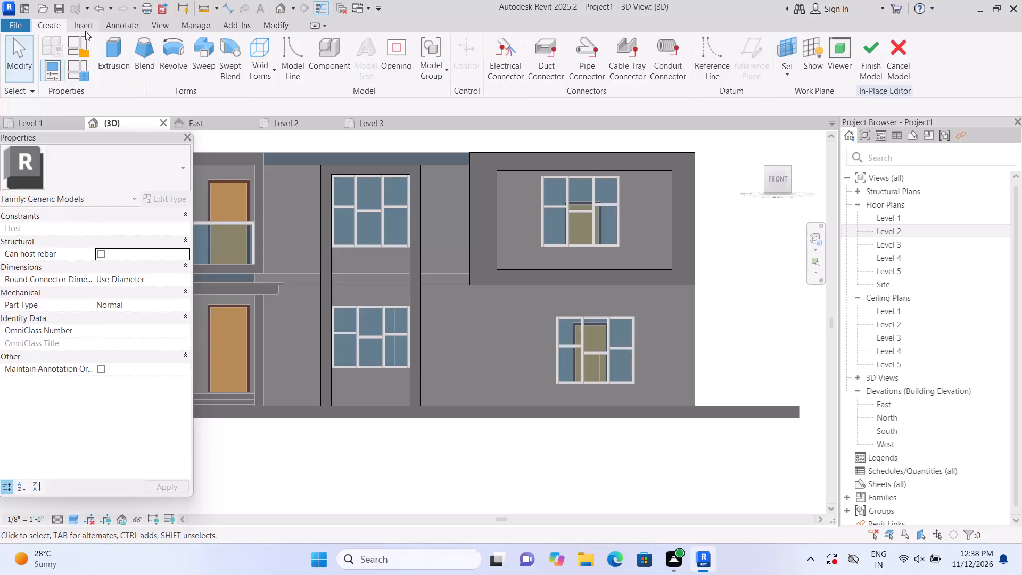
Extrude a vertical strip about 7 1/2" wide on the front wall, from the lower window's top-left corner to the base, 1'-0" deep.
click(108, 53)
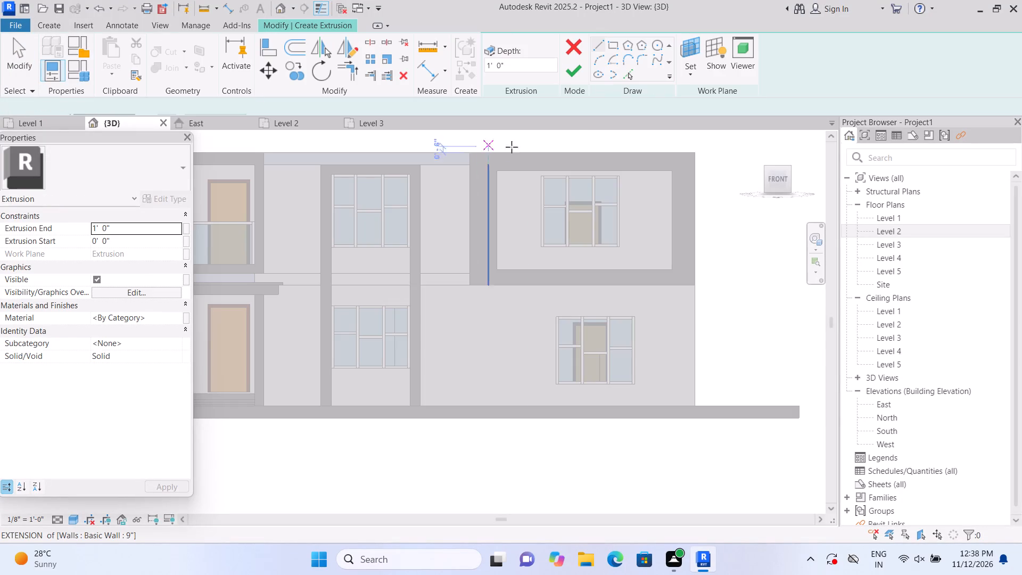
click(695, 78)
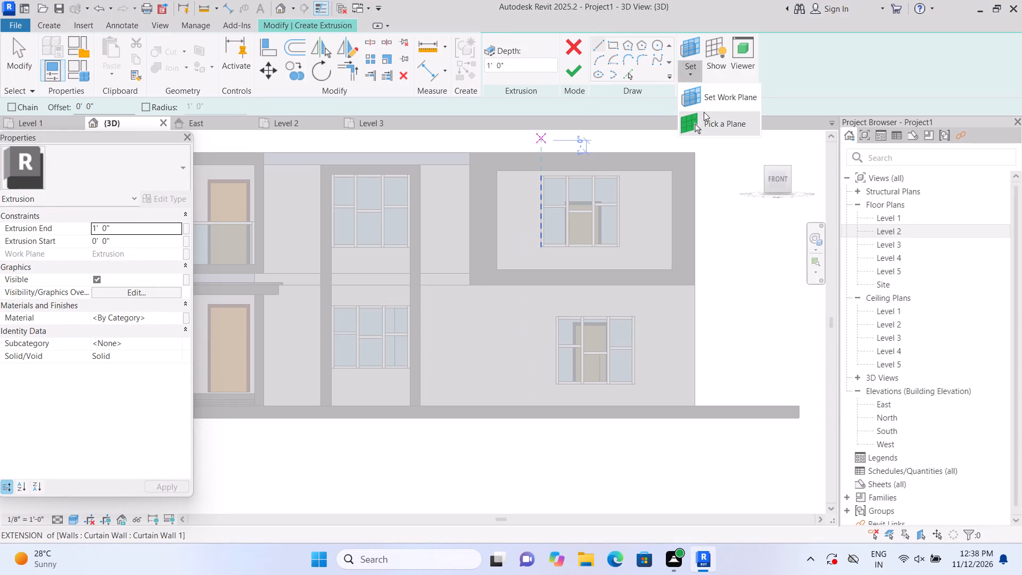
click(708, 121)
click(454, 321)
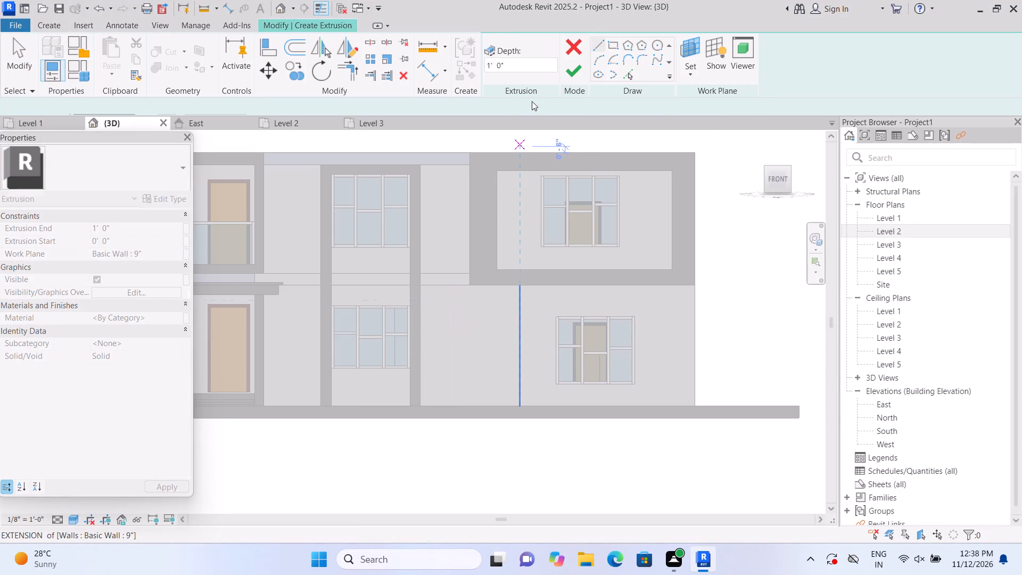
click(607, 48)
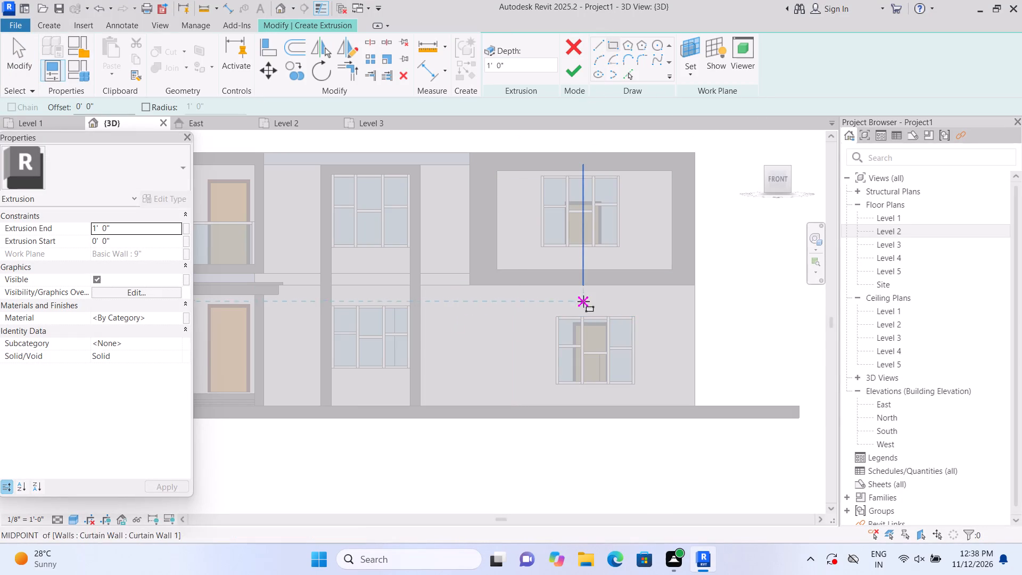
scroll(658, 482, up, 1)
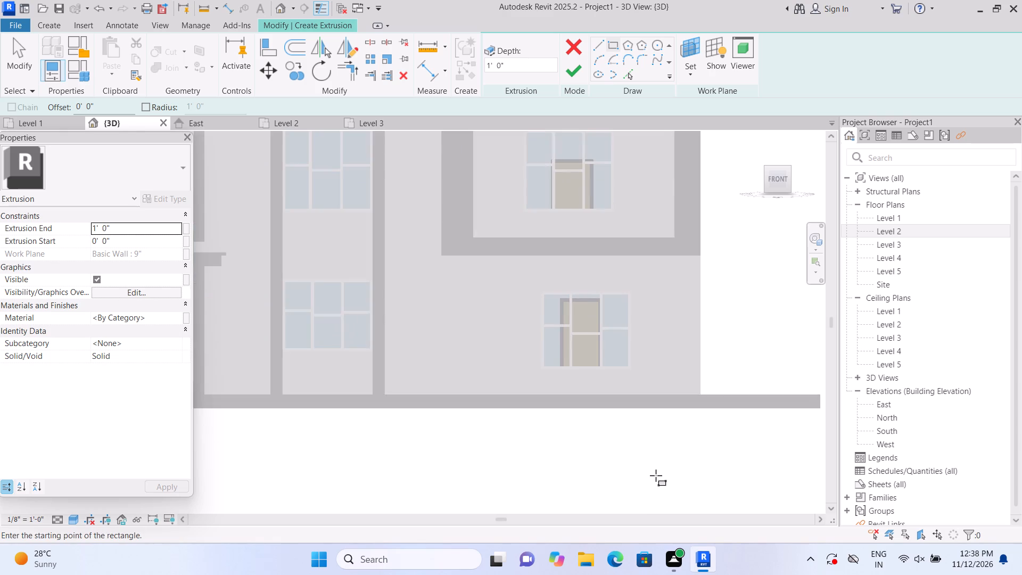
scroll(655, 472, up, 1)
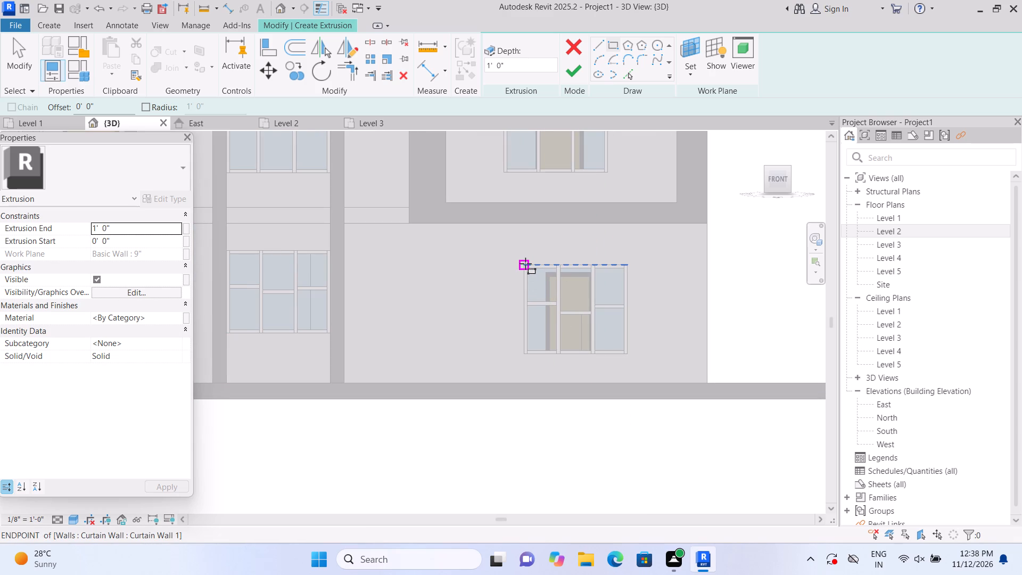
click(525, 264)
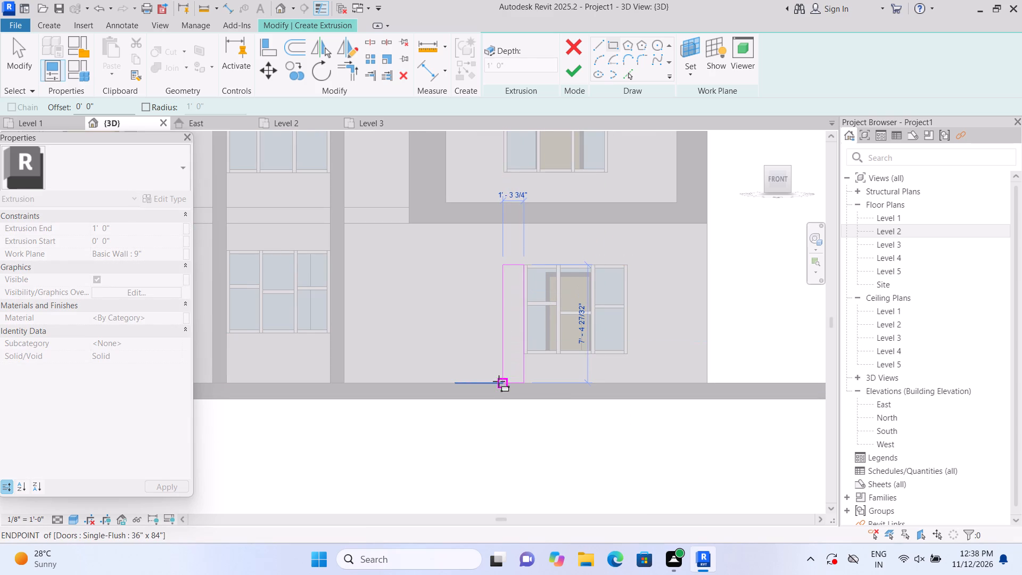
scroll(504, 382, up, 2)
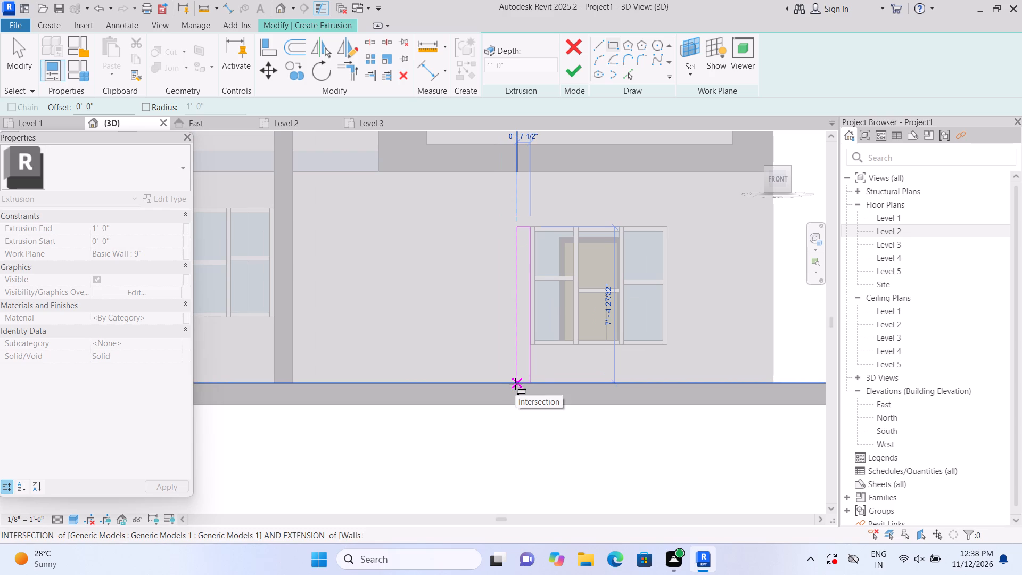
scroll(515, 384, up, 1)
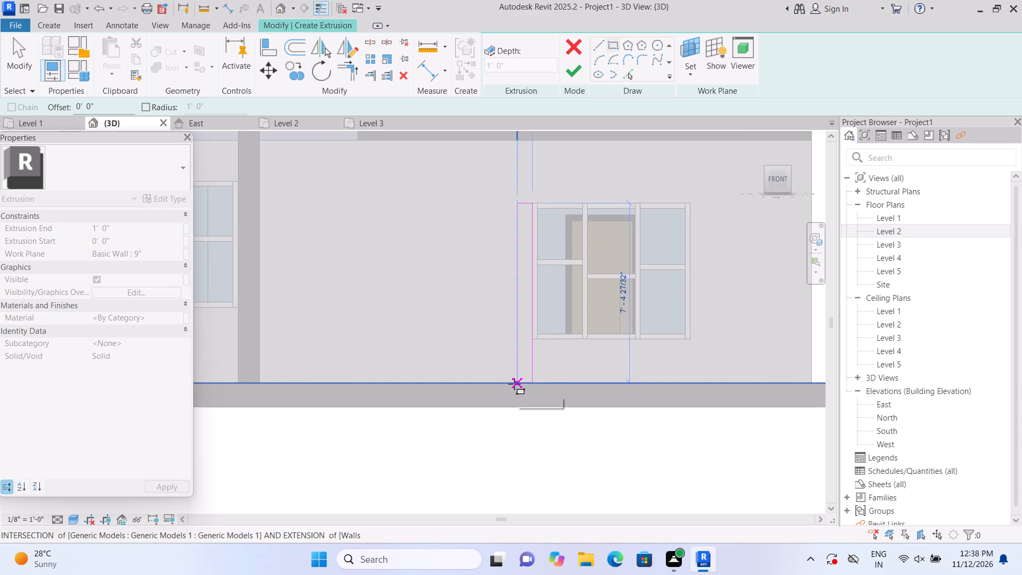
click(514, 383)
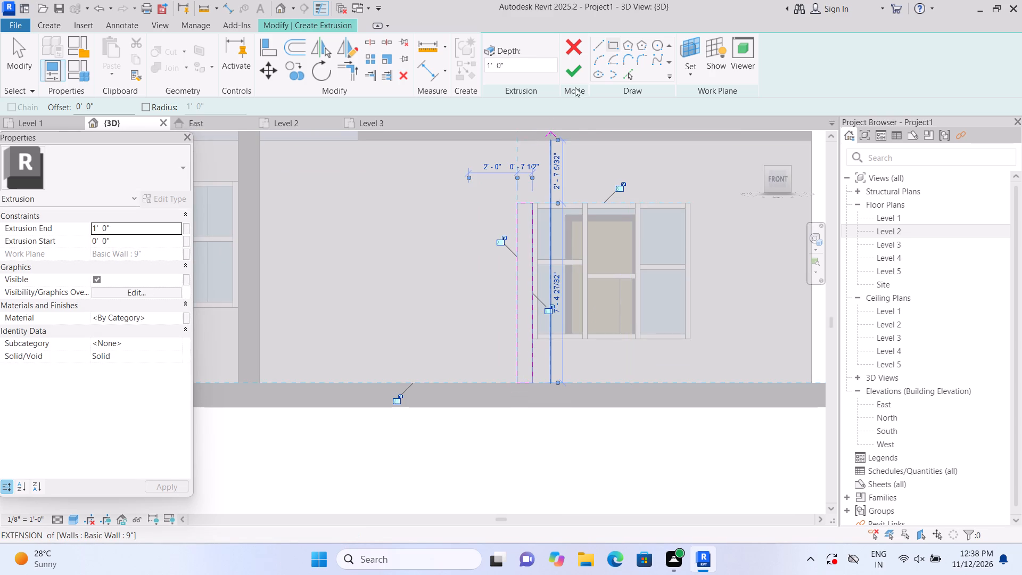
click(574, 74)
scroll(576, 328, down, 3)
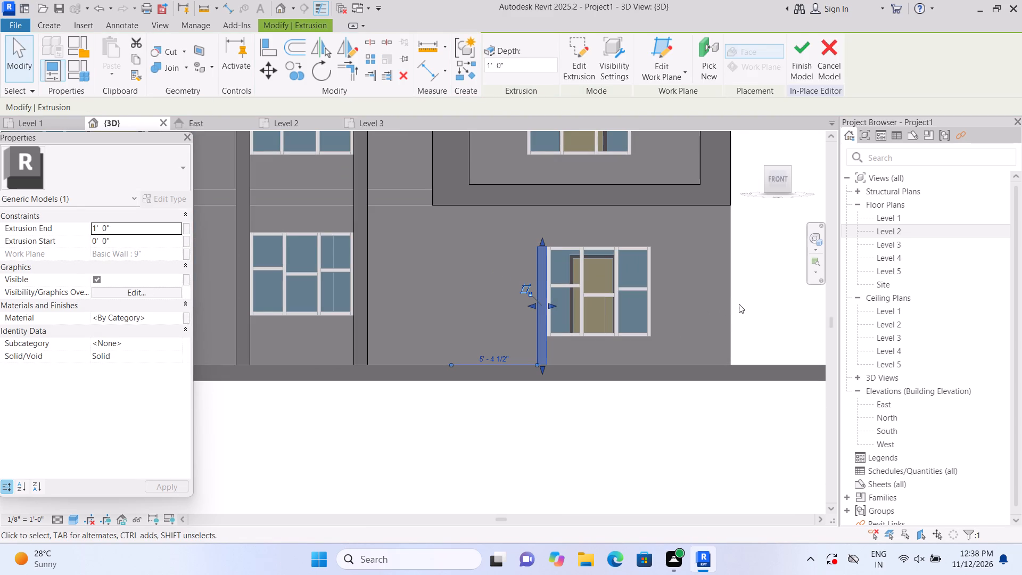
click(746, 302)
Extrude a horizontal band about 12'-1 1/2" long and 10 11/16" high above the lower window, from the strip to the wall's end, 1'-0" deep.
middle_drag(723, 304, 648, 316)
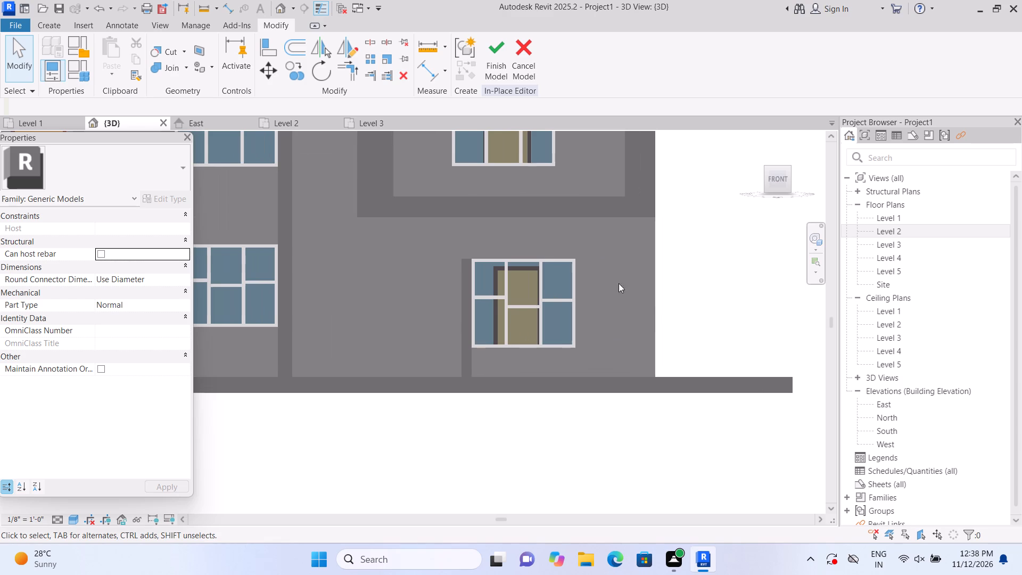
click(44, 20)
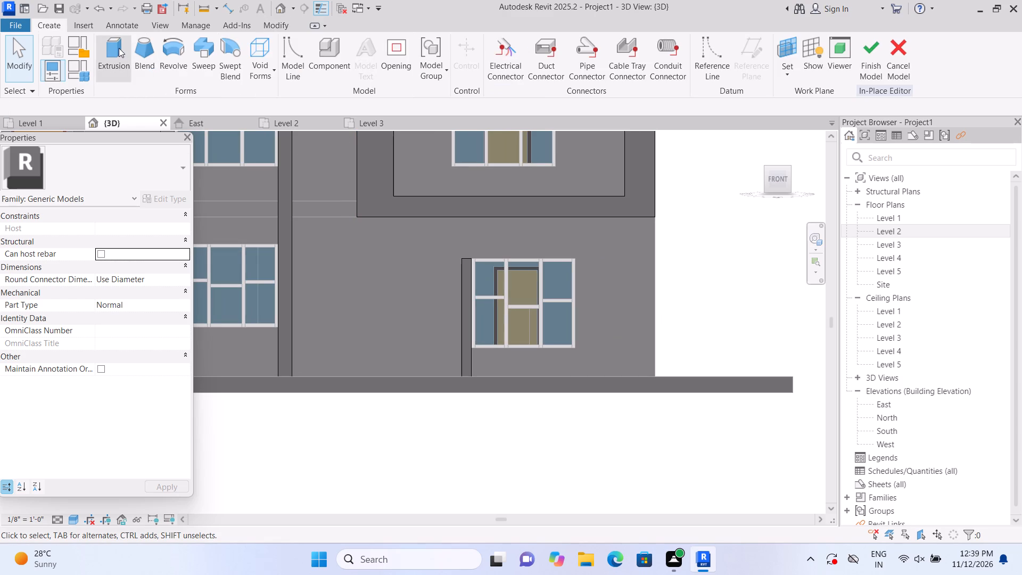
click(119, 48)
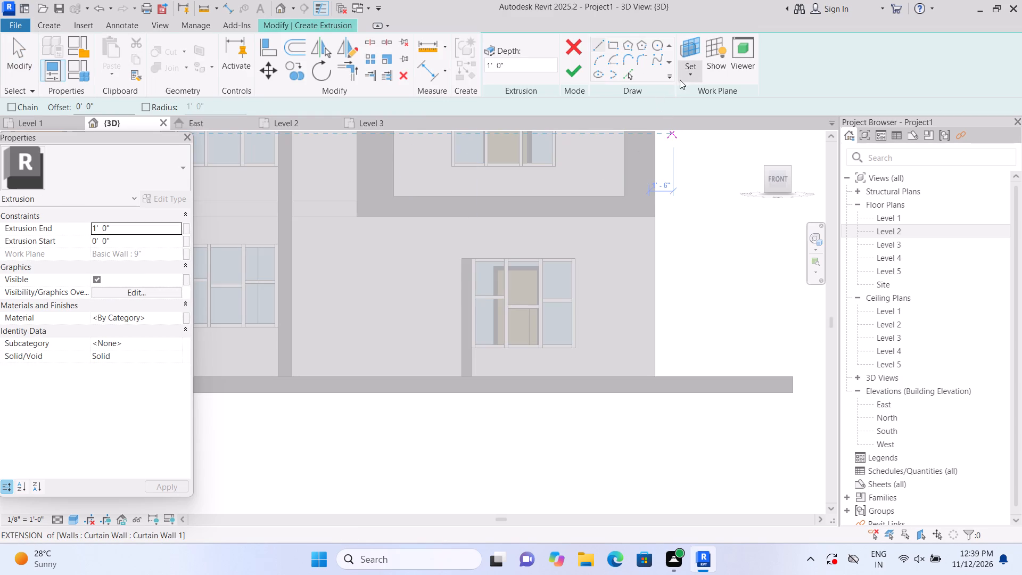
click(687, 76)
click(691, 118)
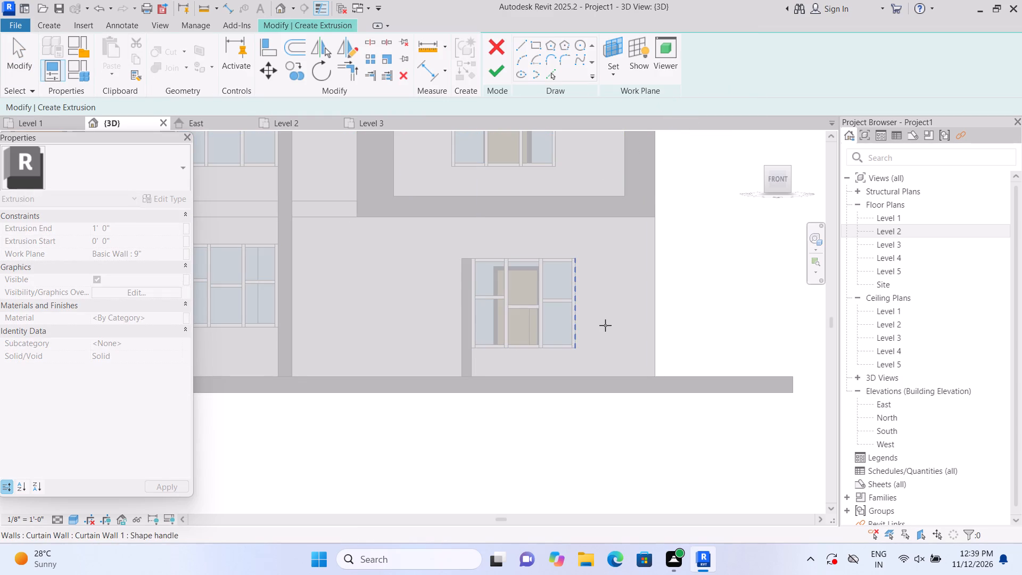
click(605, 325)
click(615, 47)
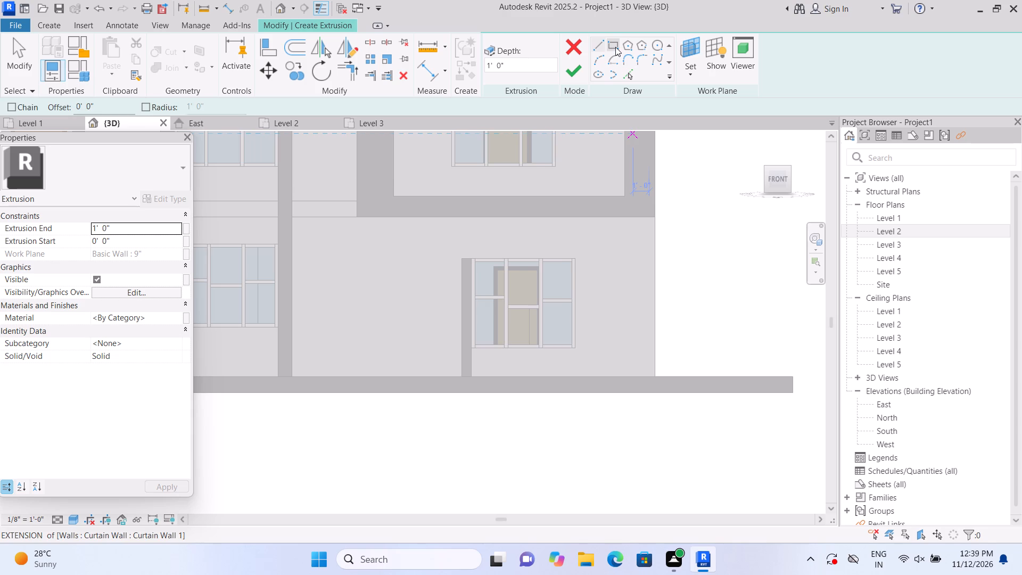
scroll(507, 272, up, 1)
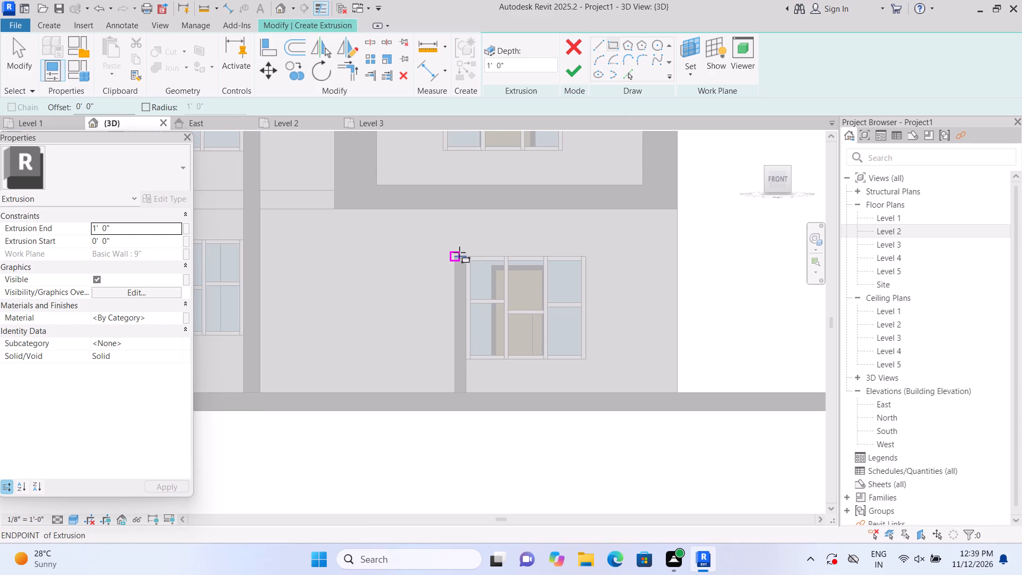
click(454, 256)
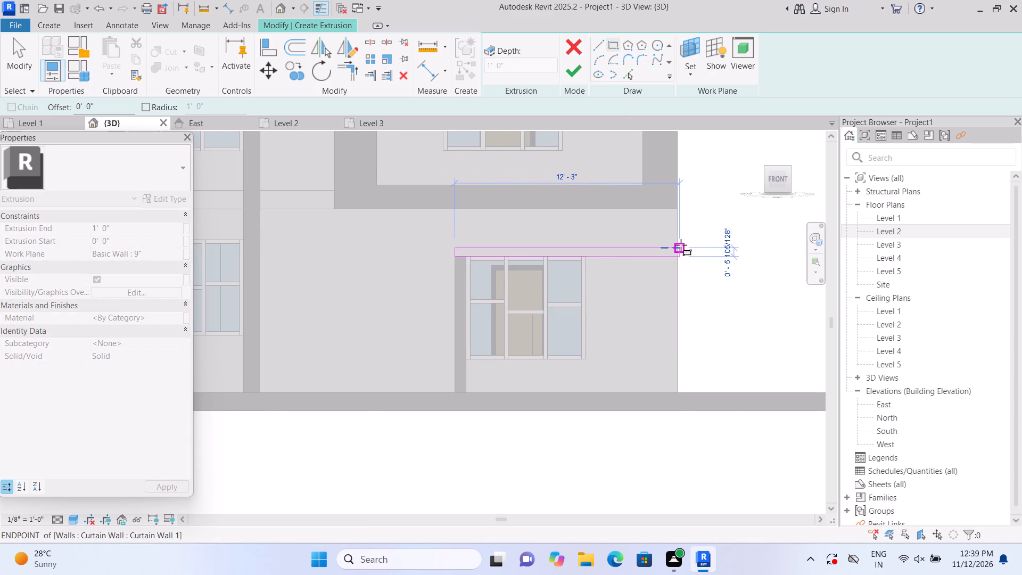
scroll(681, 245, up, 1)
scroll(681, 245, down, 5)
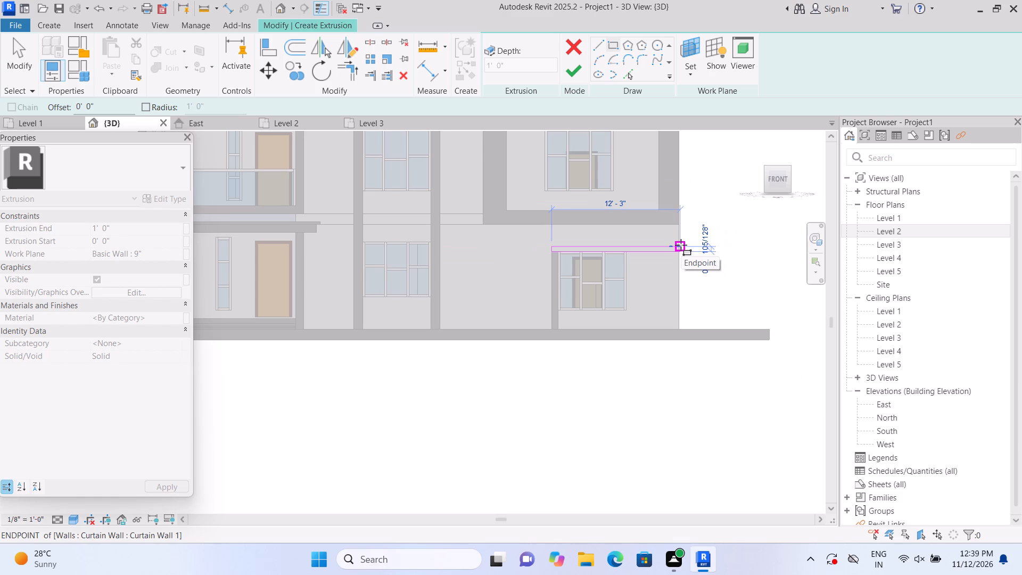
scroll(681, 245, up, 5)
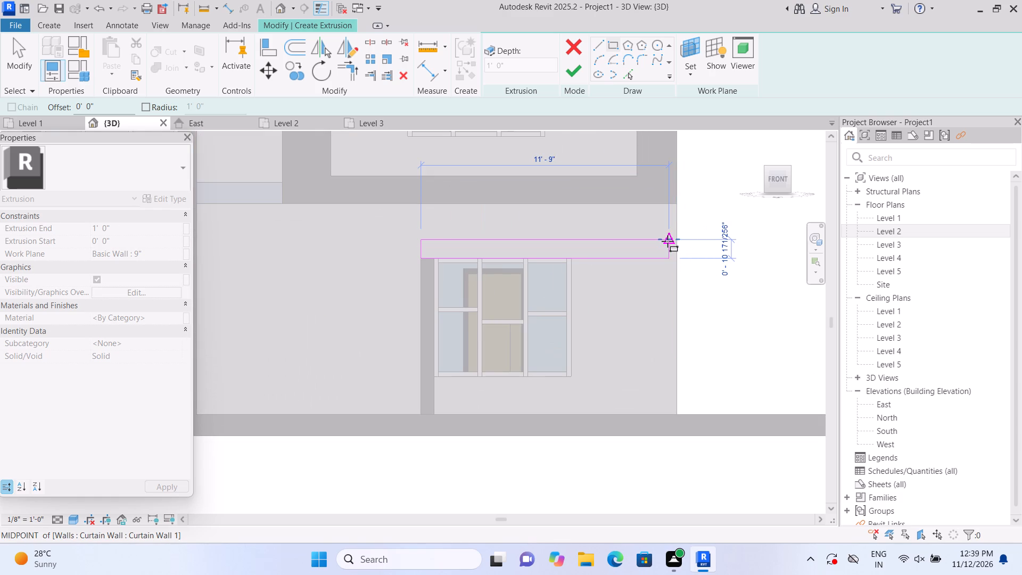
scroll(669, 242, up, 2)
click(678, 241)
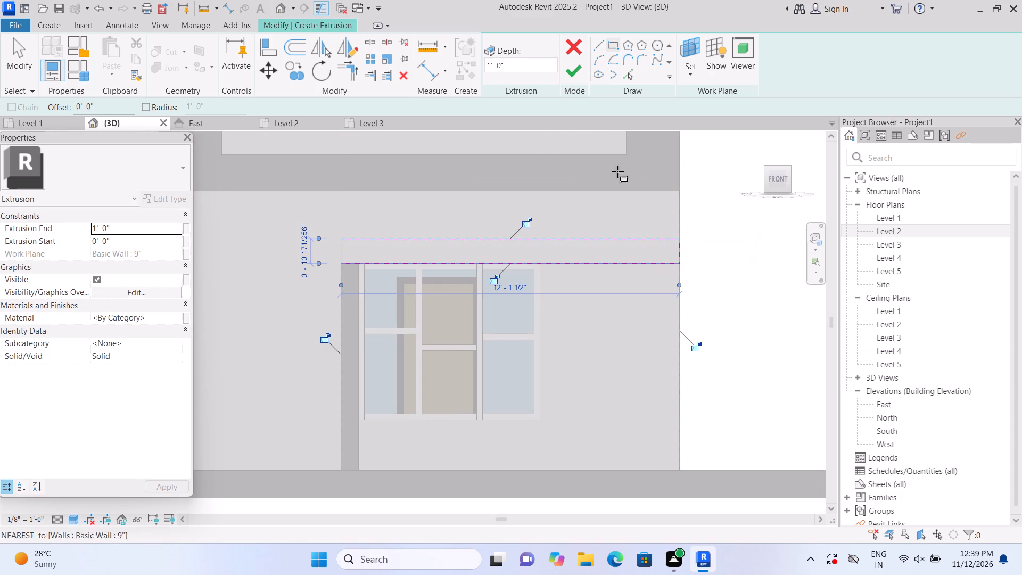
click(572, 71)
scroll(581, 309, down, 3)
click(726, 308)
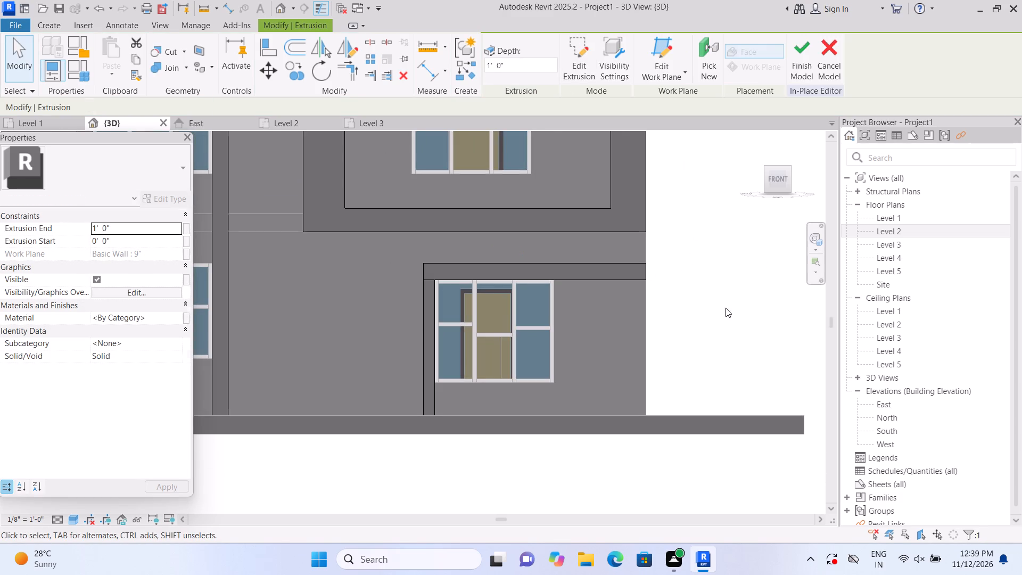
Extrude a vertical leg about 1'-0" wide and 7'-8" high under the band at the wall's outer end, 1'-0" deep.
scroll(723, 308, down, 1)
scroll(701, 333, up, 2)
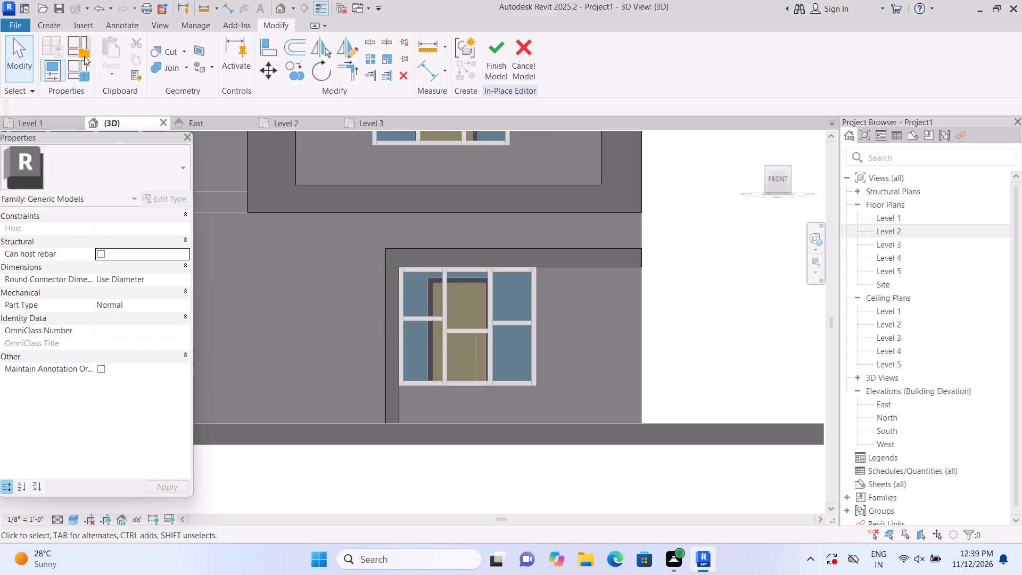
click(47, 27)
click(112, 59)
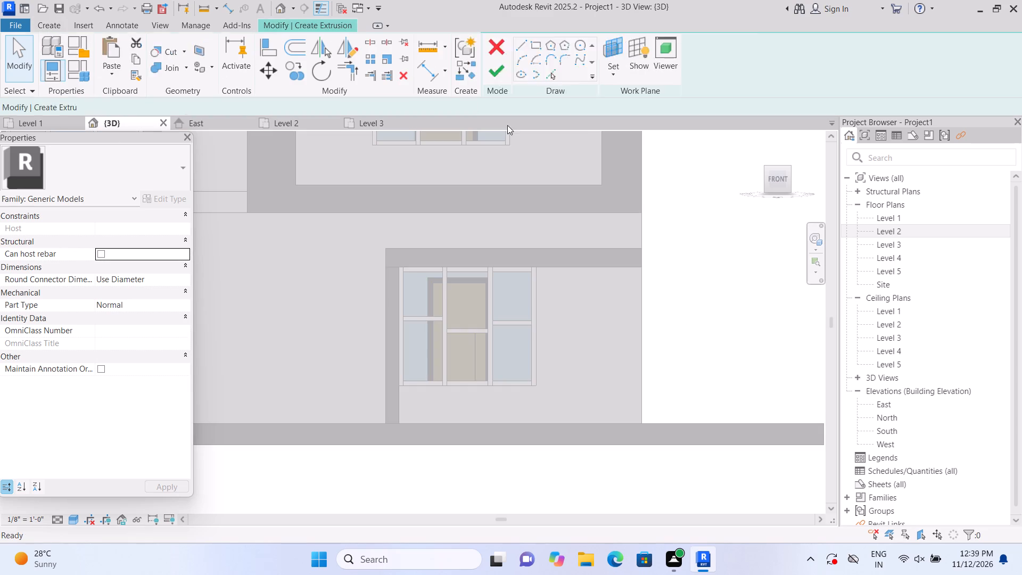
click(682, 75)
click(682, 113)
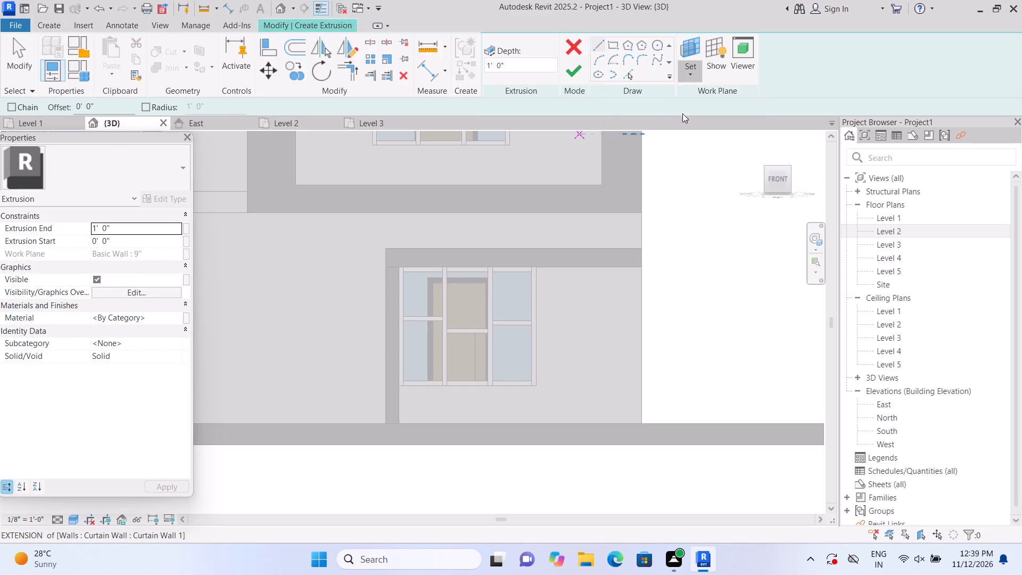
scroll(642, 251, up, 1)
click(569, 360)
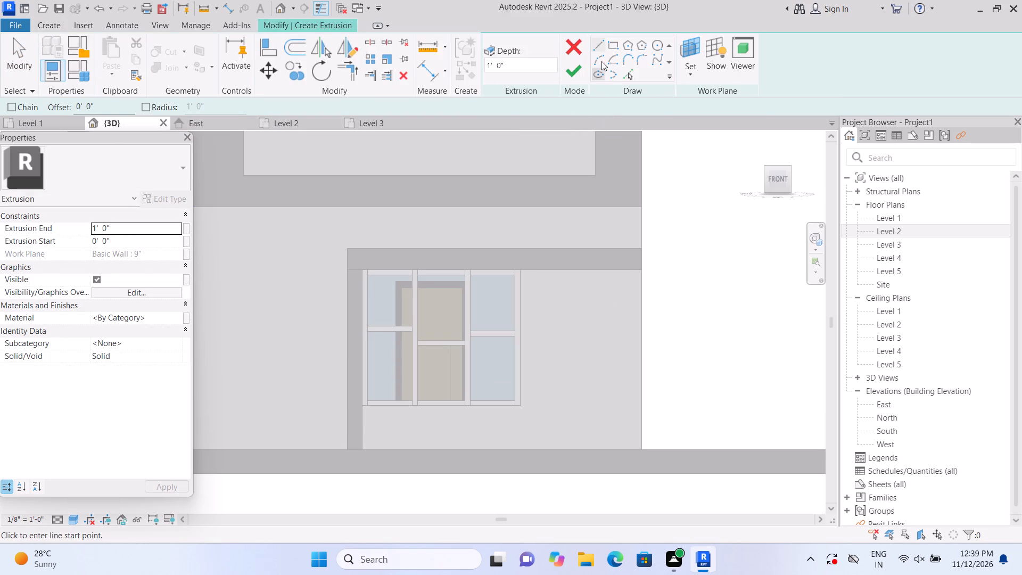
click(609, 47)
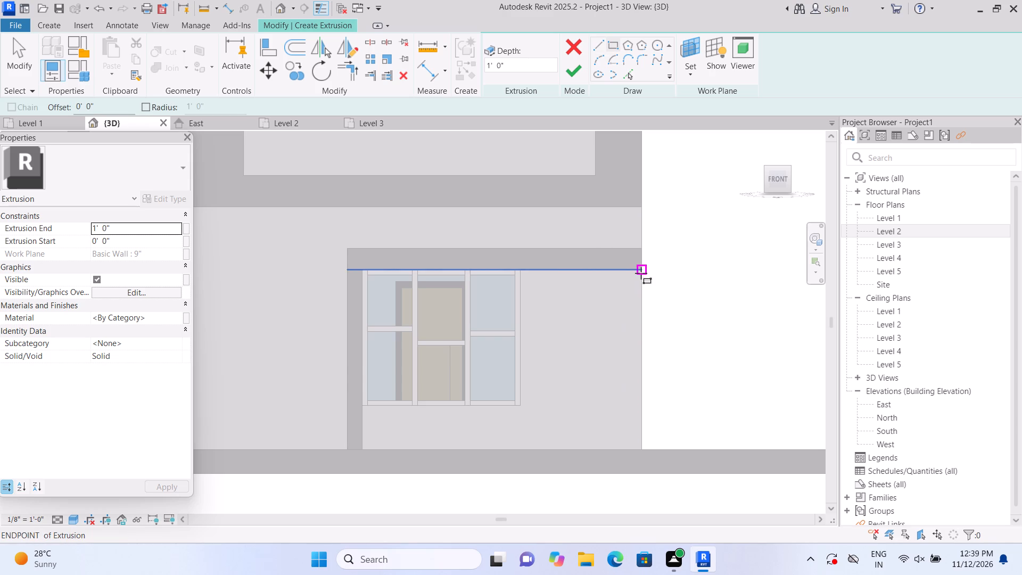
click(641, 273)
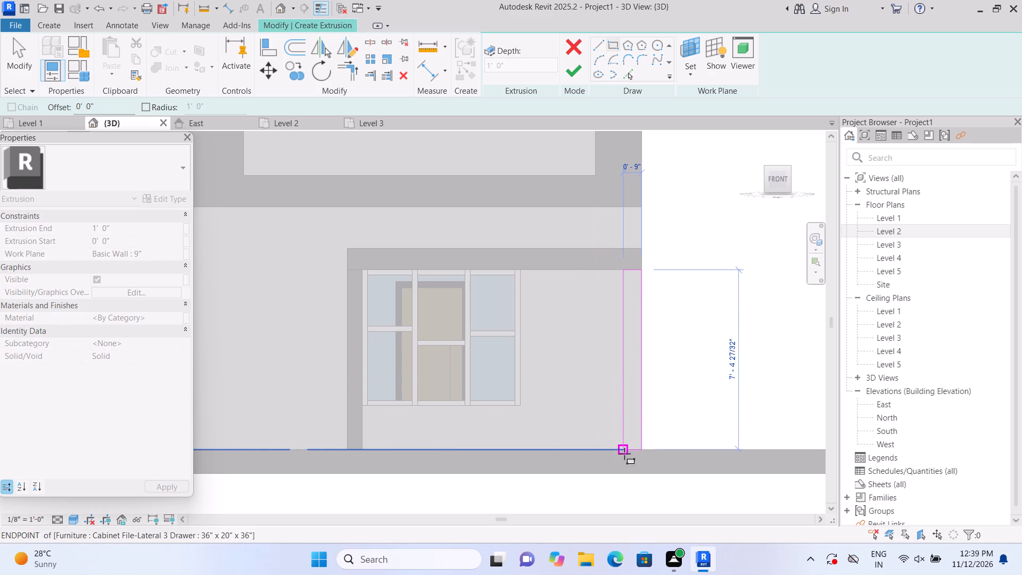
click(617, 456)
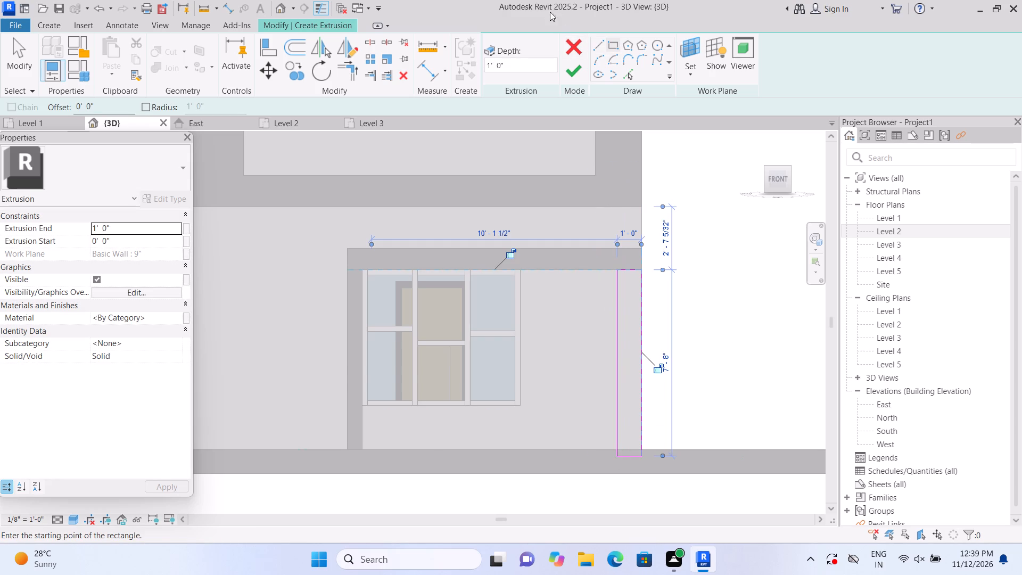
click(576, 62)
click(686, 283)
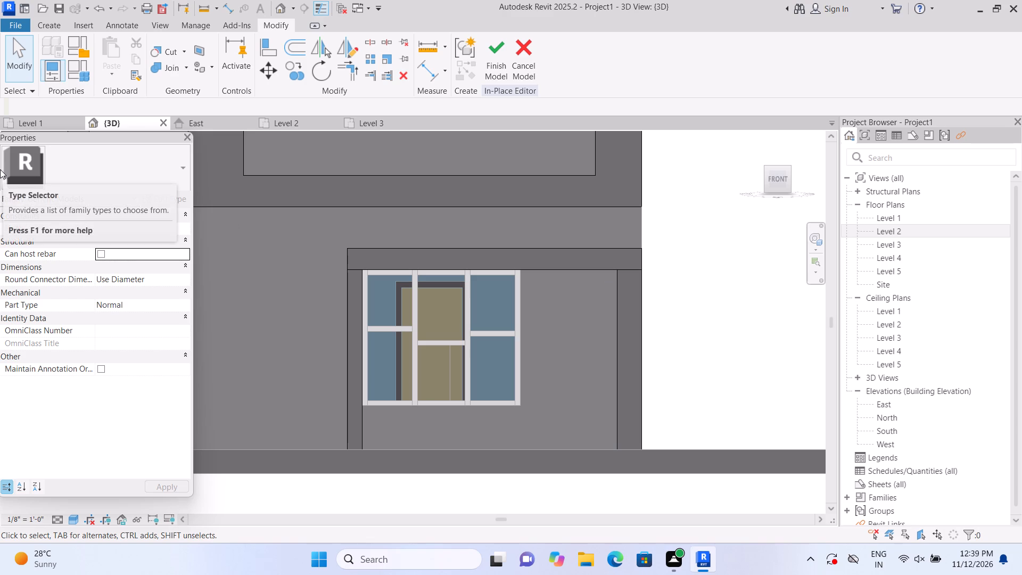
Extrude a band about 10'-5 1/2" long and 1'-2" high between the lower surround's legs, 1'-0" deep, using the base slab's front face as work plane.
click(46, 20)
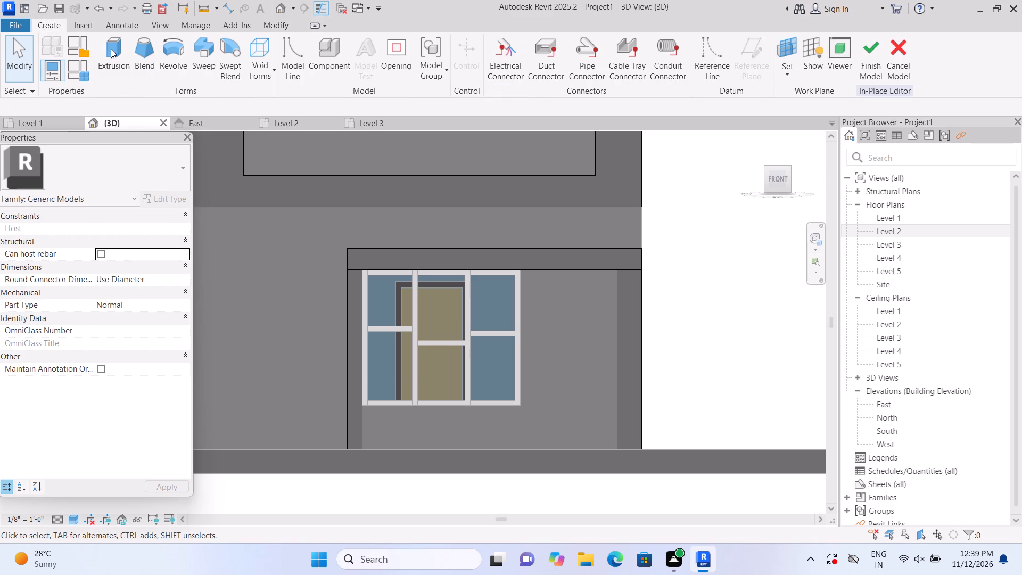
click(111, 49)
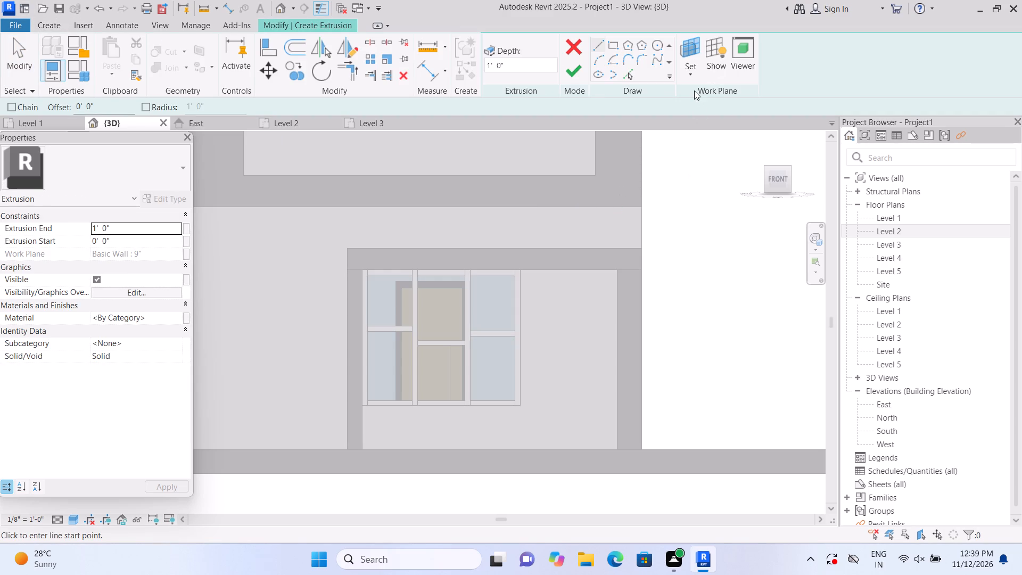
double_click(693, 78)
click(693, 81)
click(703, 116)
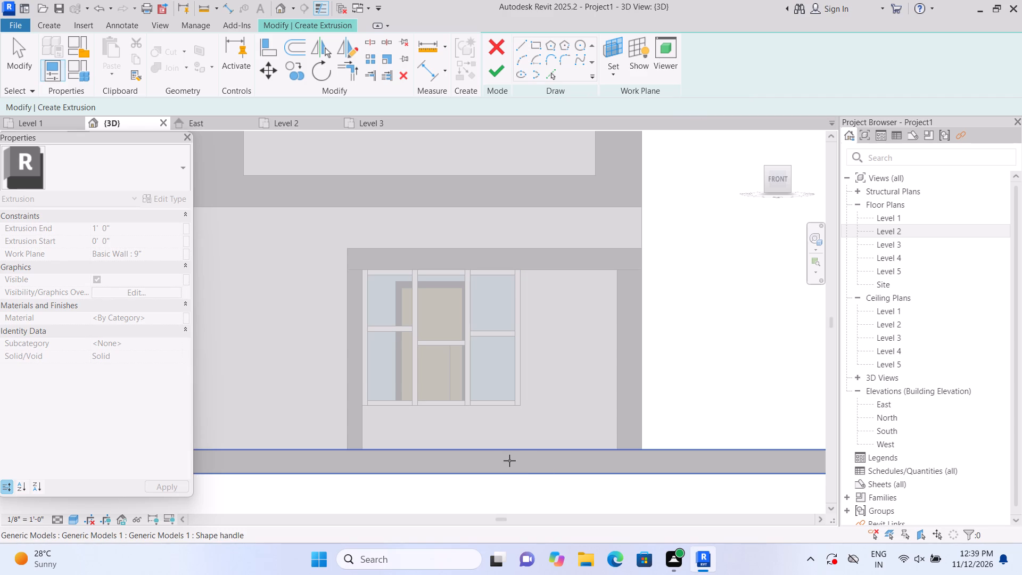
click(509, 461)
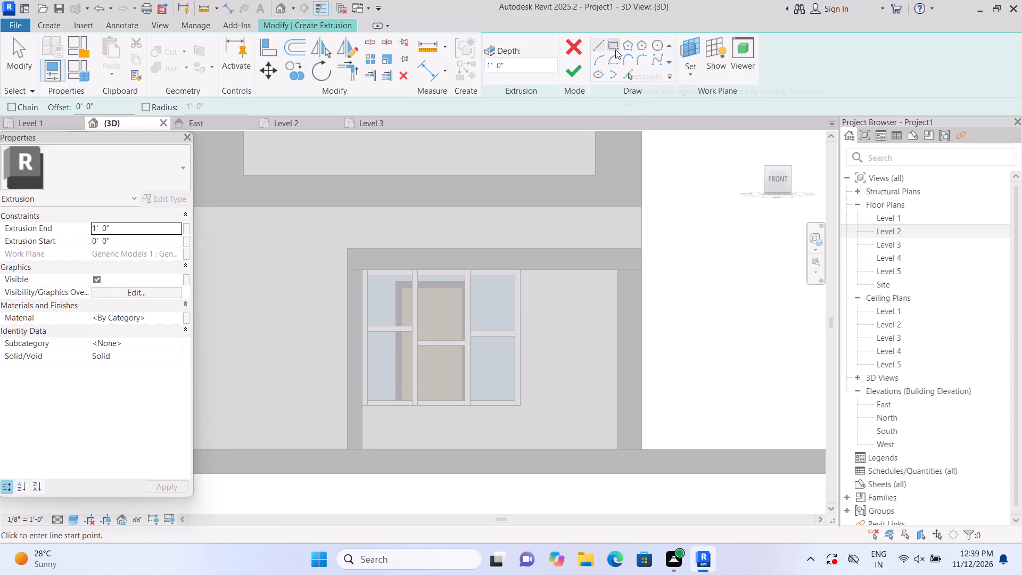
click(615, 48)
scroll(367, 516, up, 1)
click(365, 450)
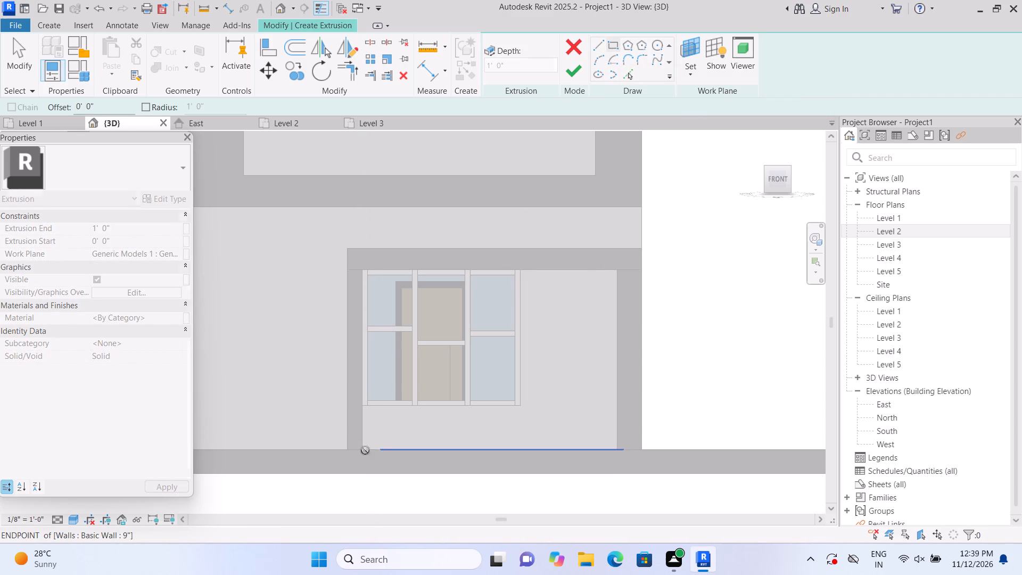
click(622, 423)
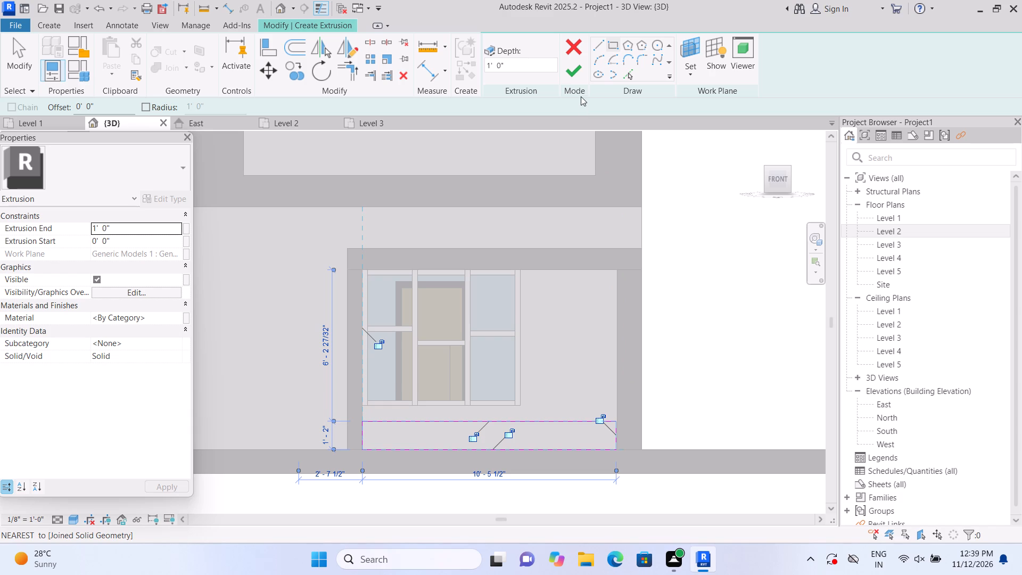
click(573, 74)
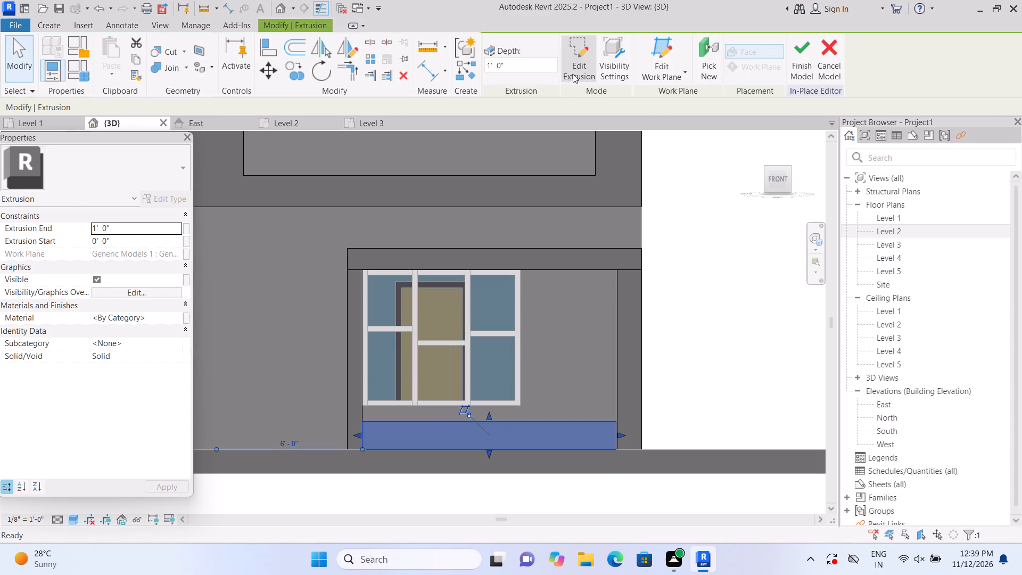
click(704, 302)
scroll(704, 301, down, 1)
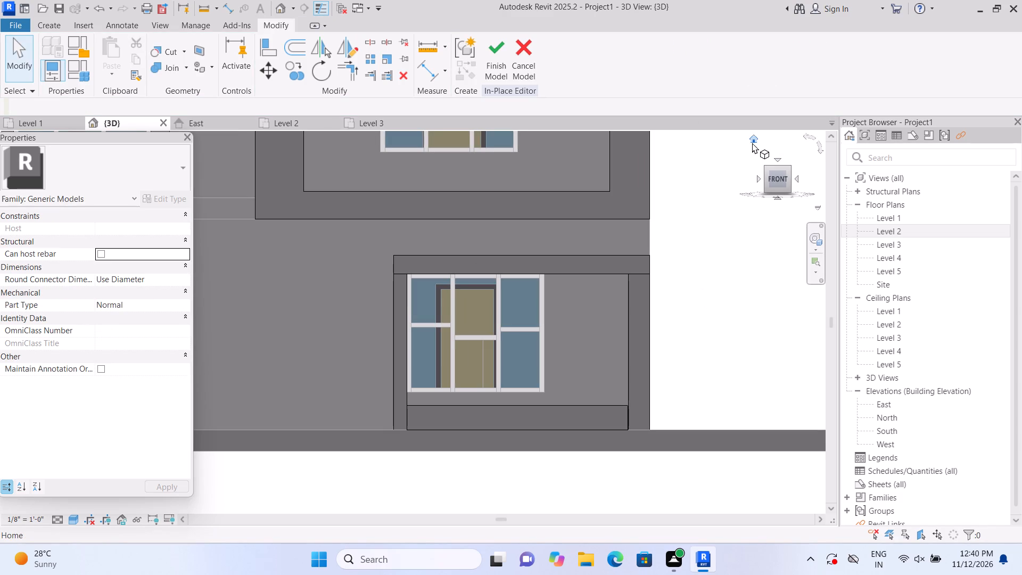
Select the extruded band lying along the base slab's front edge in the isometric view.
click(752, 137)
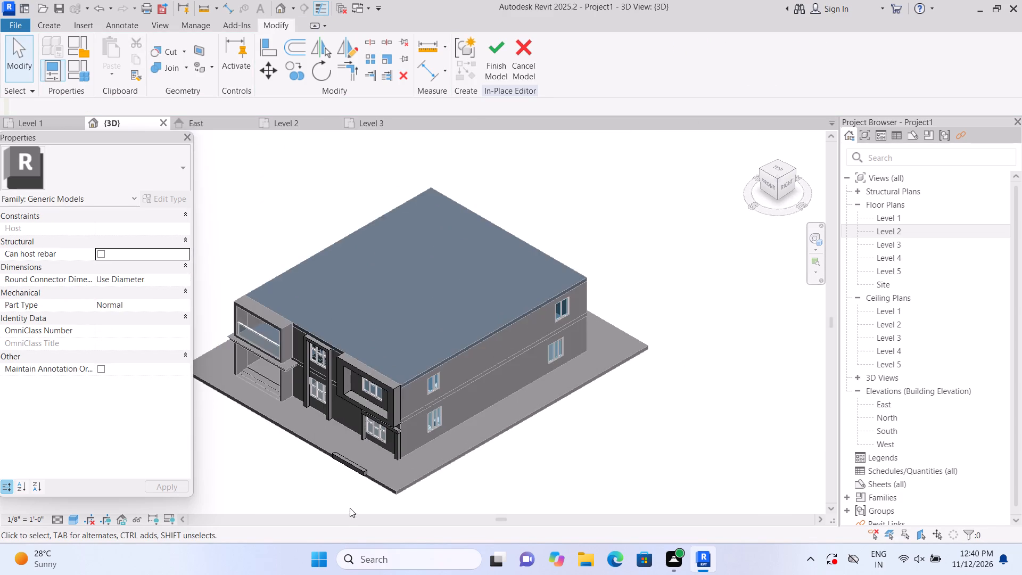
scroll(345, 499, up, 8)
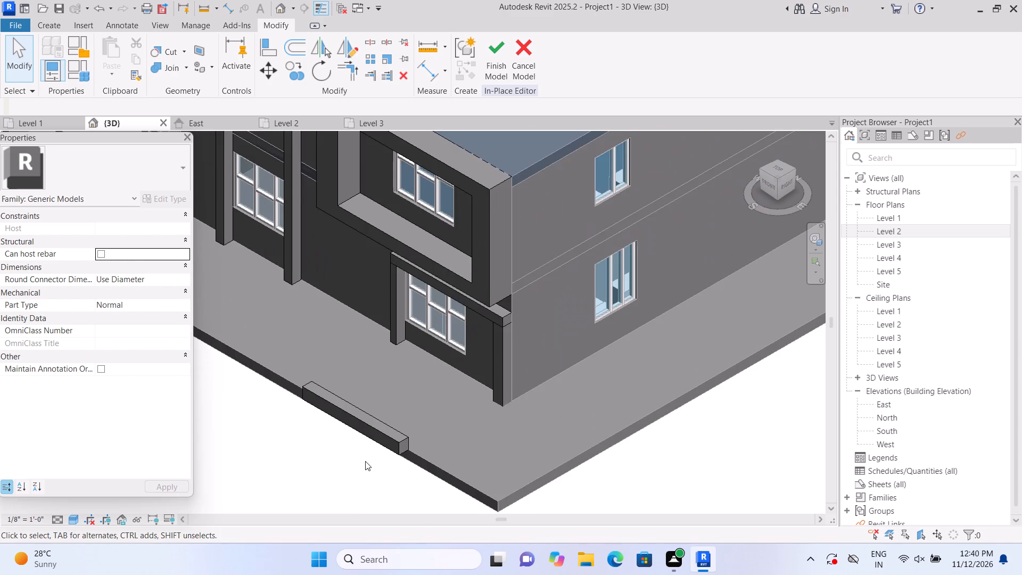
scroll(365, 461, up, 1)
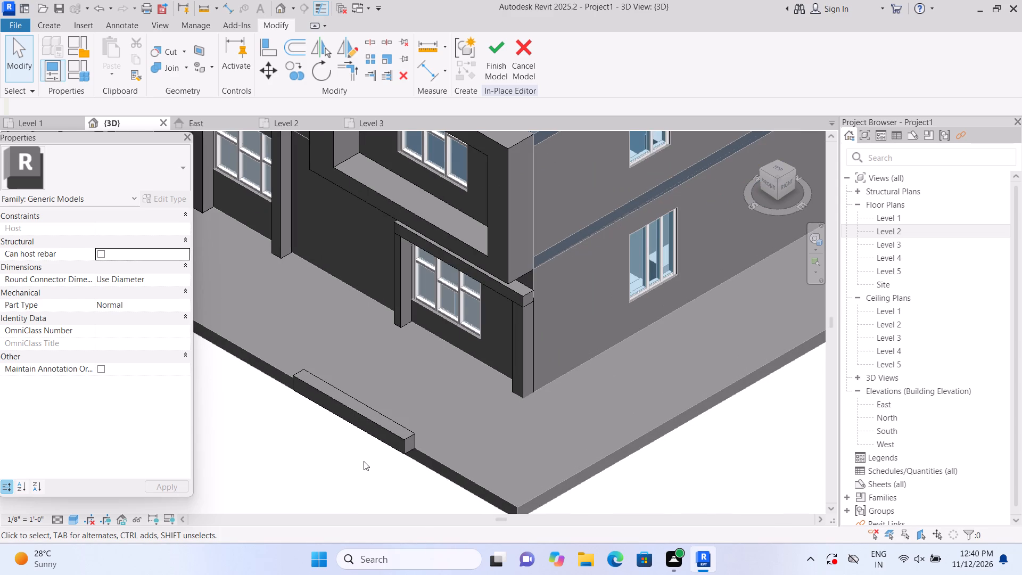
scroll(413, 408, up, 2)
click(336, 431)
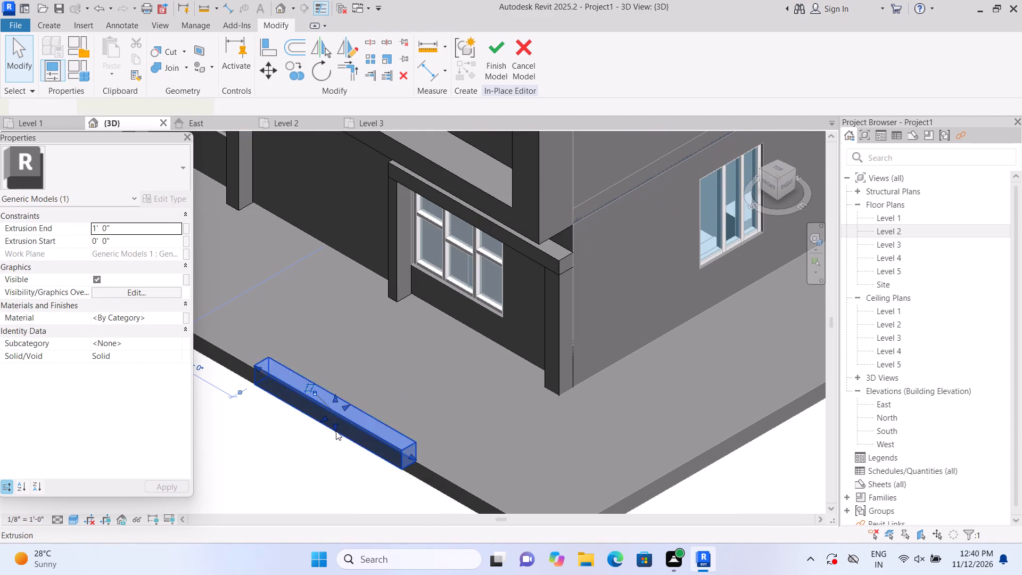
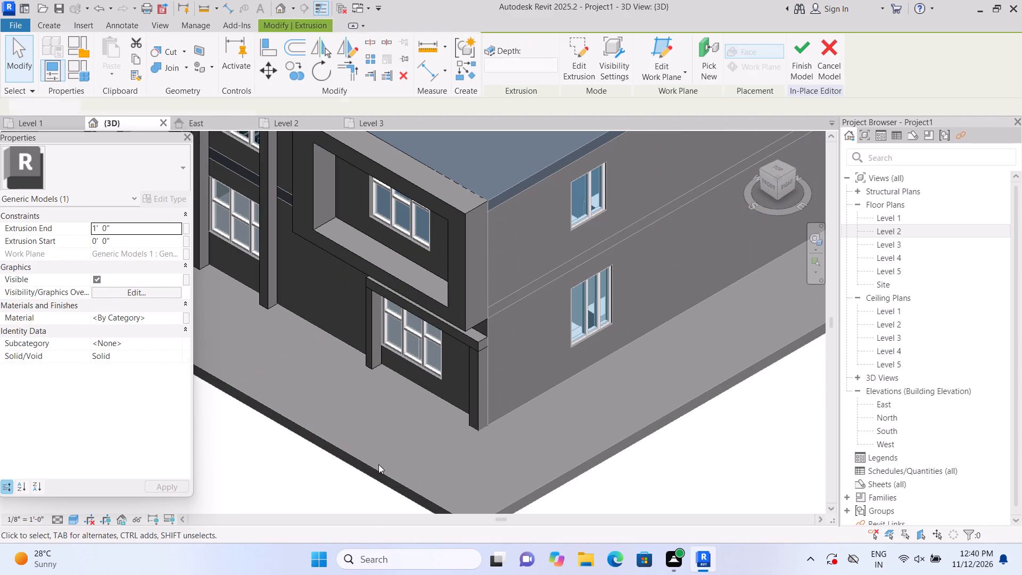
Extrude a sill block 1'-0" wide and about 9" high at the foot of the lower surround's inner leg, 1'-0" deep, using the leg's inner face as work plane.
scroll(397, 437, up, 3)
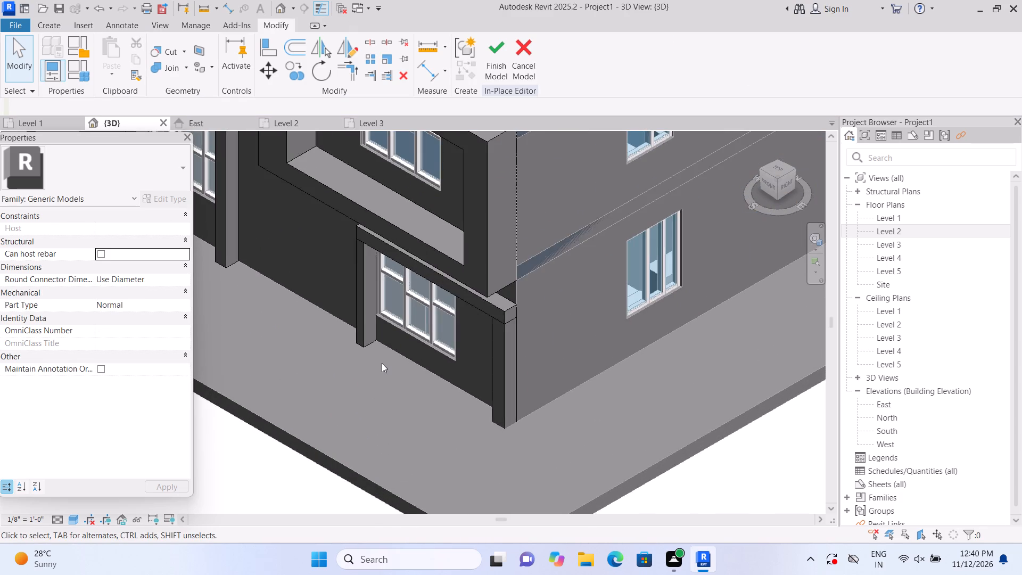
scroll(382, 363, up, 2)
click(57, 28)
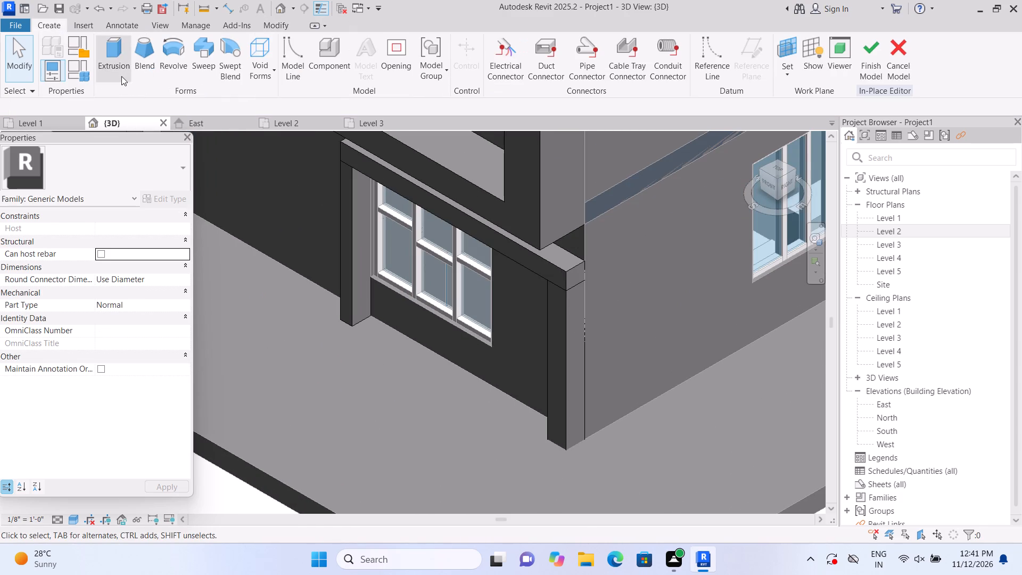
click(122, 76)
click(696, 76)
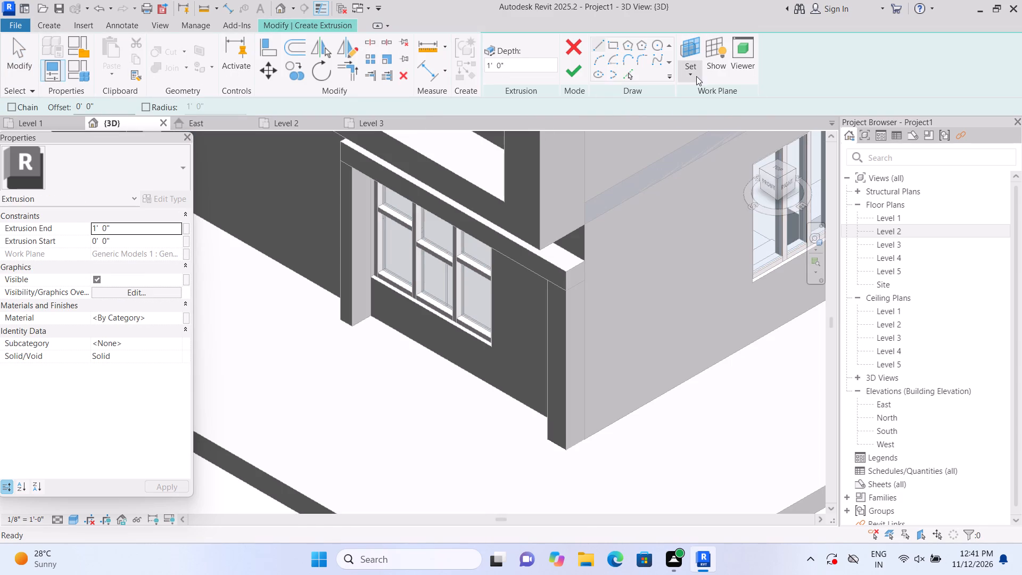
click(708, 115)
scroll(354, 367, up, 4)
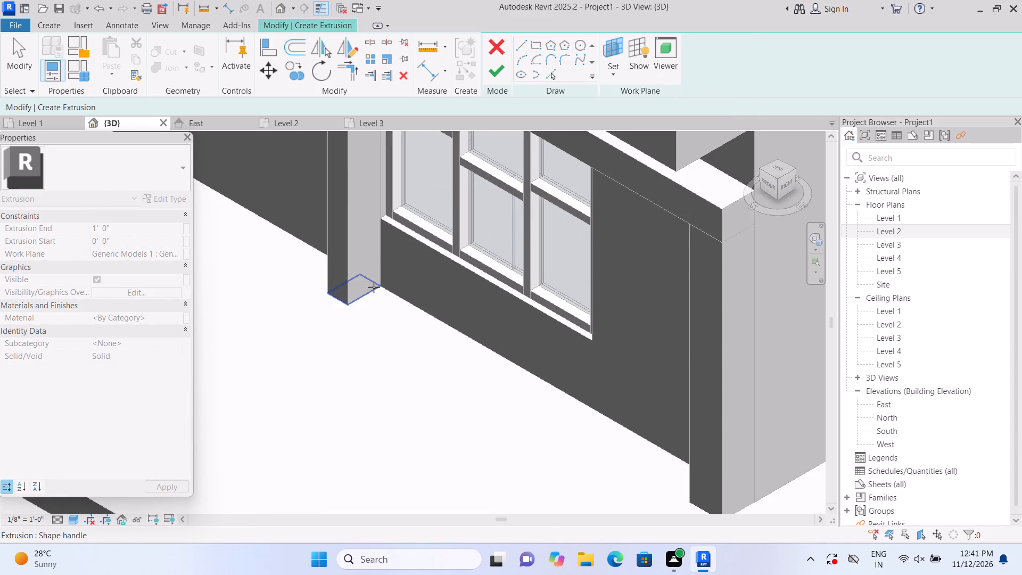
click(369, 280)
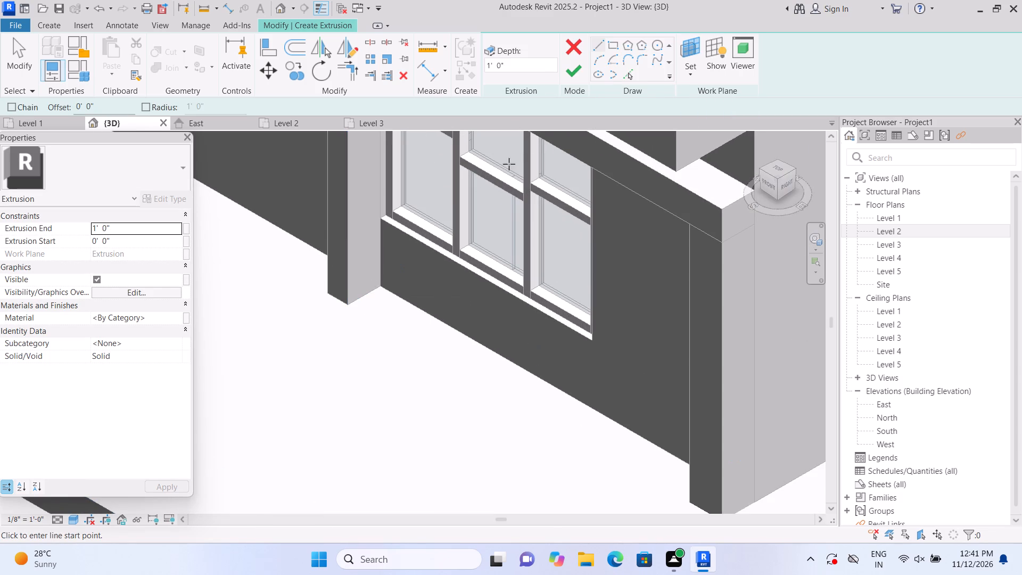
click(609, 48)
scroll(346, 328, up, 1)
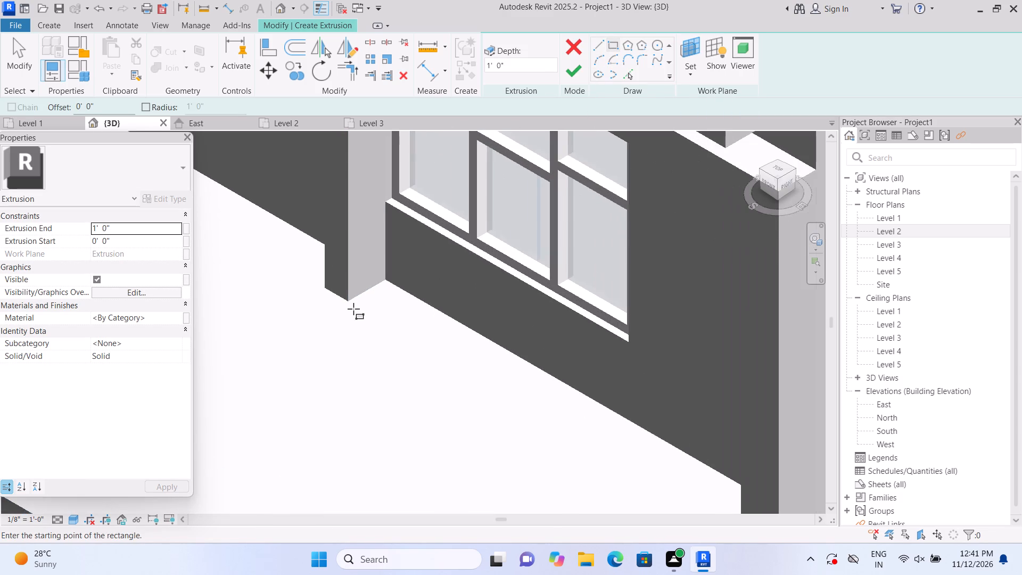
scroll(389, 277, up, 1)
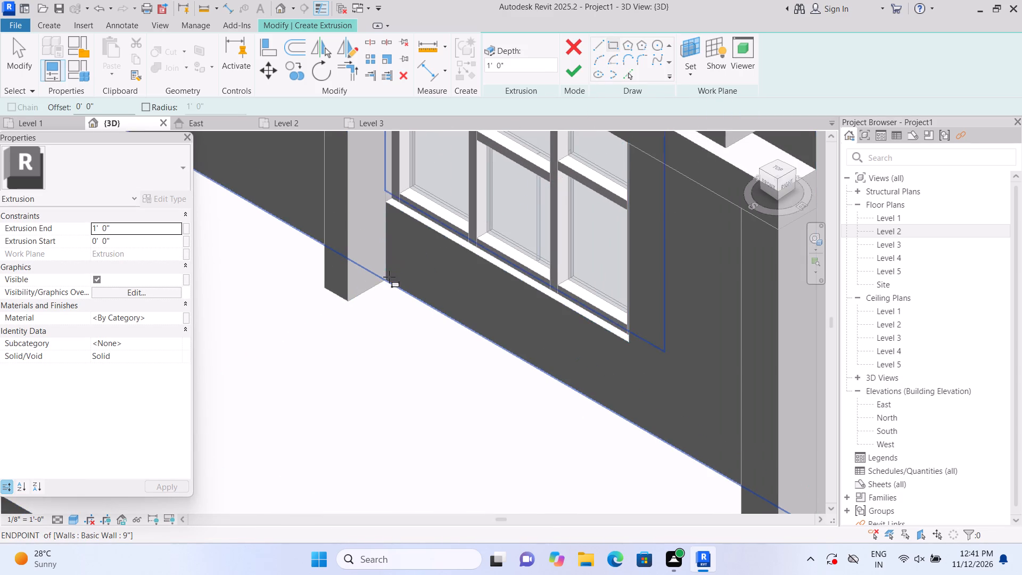
click(386, 275)
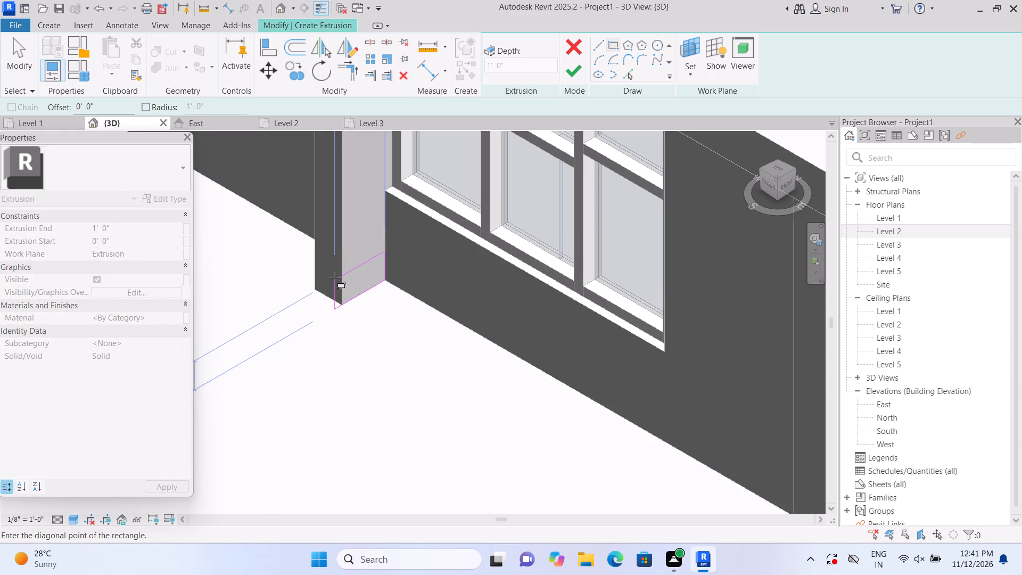
click(340, 272)
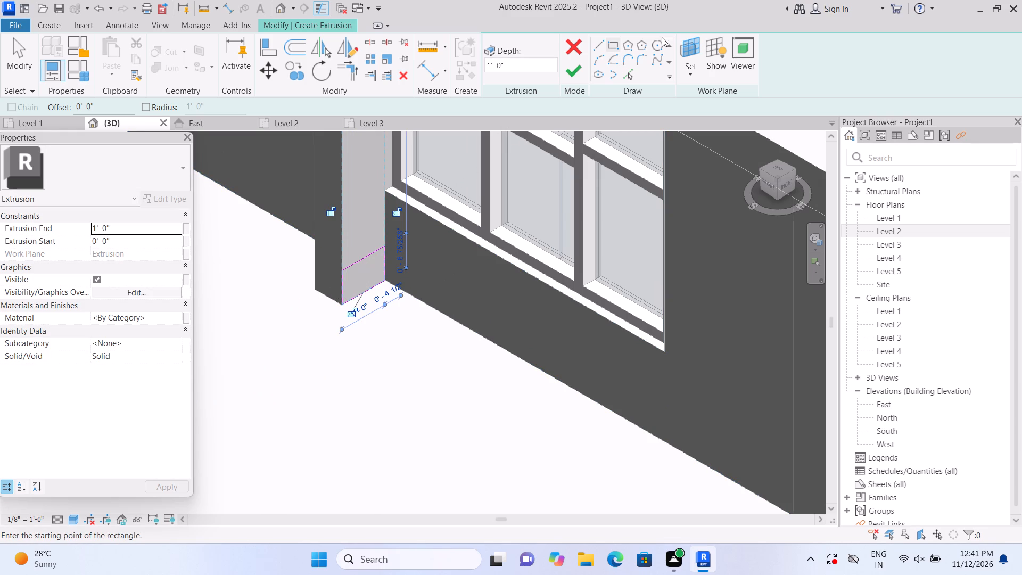
click(572, 77)
Stretch the sill block along the wall to the lower surround's outer leg, giving an extrusion length of 10'-6".
scroll(547, 169, down, 2)
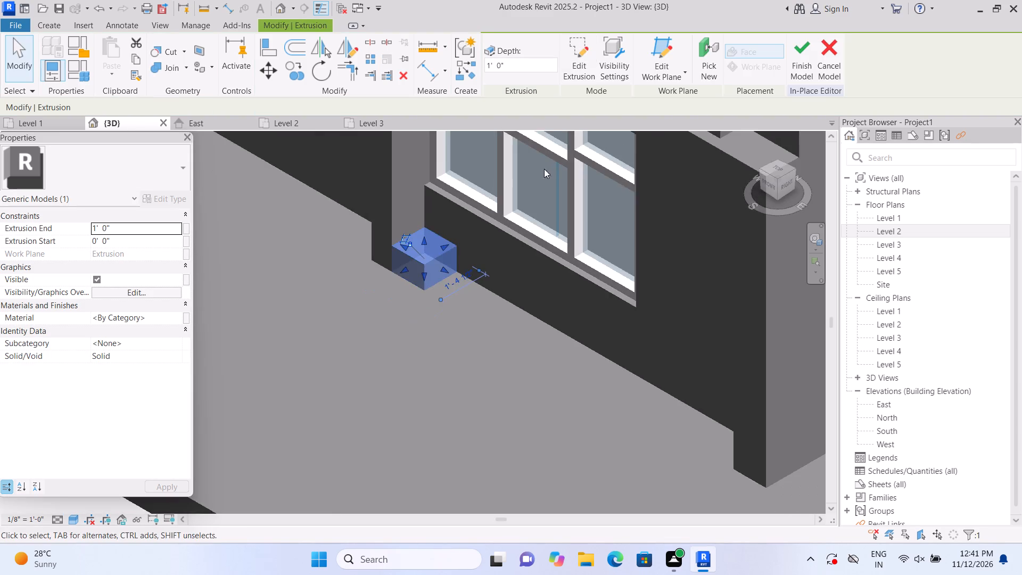
scroll(544, 169, down, 1)
scroll(490, 254, up, 1)
drag(447, 254, 489, 287)
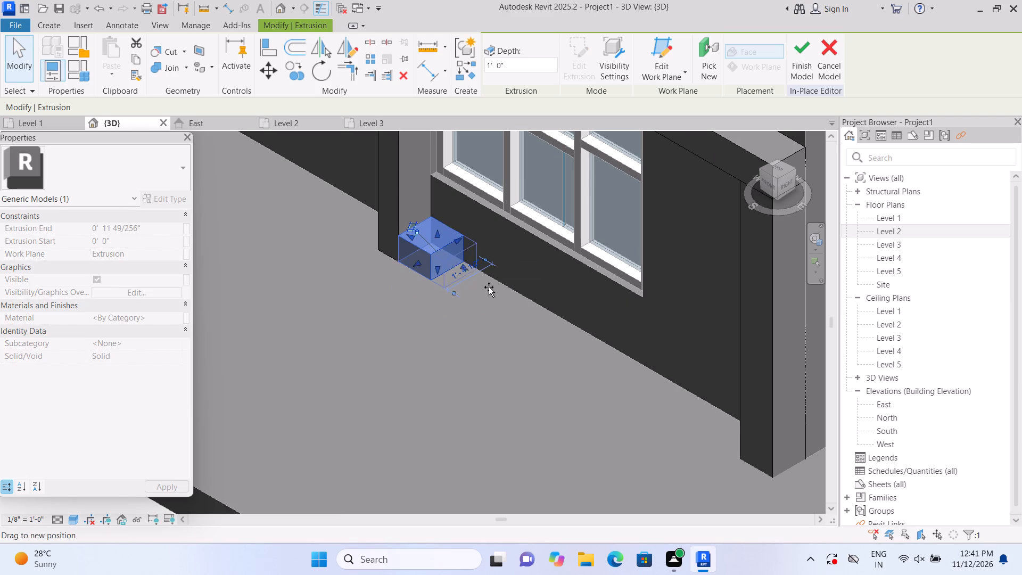
drag(489, 287, 762, 426)
key(Escape)
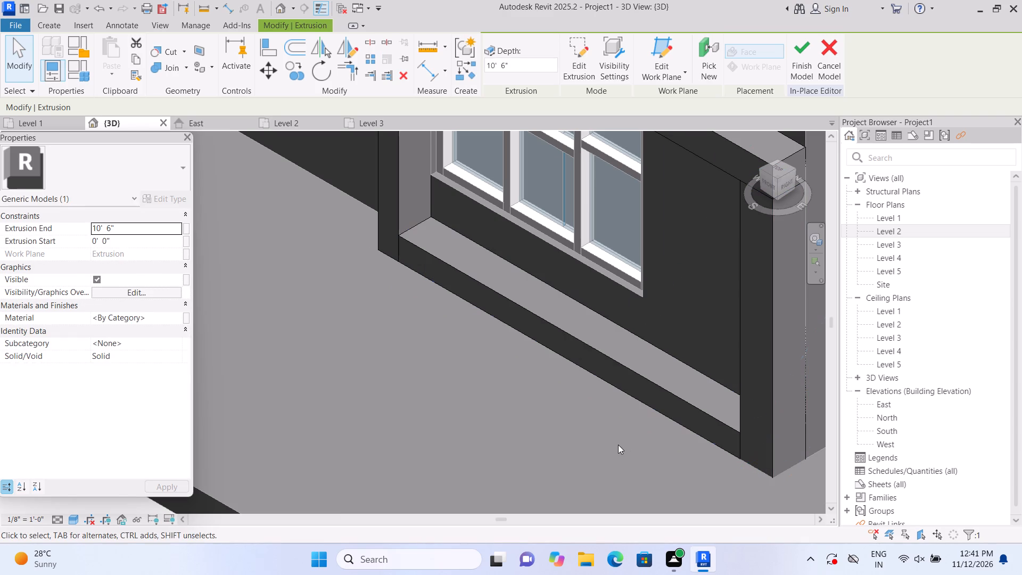
Lengthen the sill extrusion to 10'-9" so its end runs into the lower surround's outer leg.
shift+middle_drag(600, 454, 642, 450)
scroll(644, 443, down, 2)
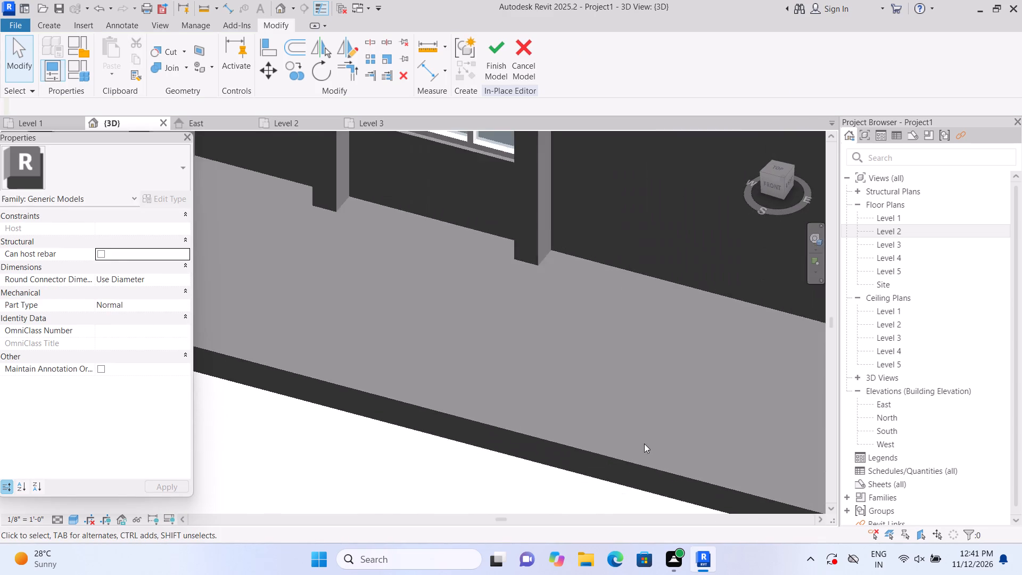
scroll(644, 443, down, 9)
shift+middle_drag(458, 487, 569, 494)
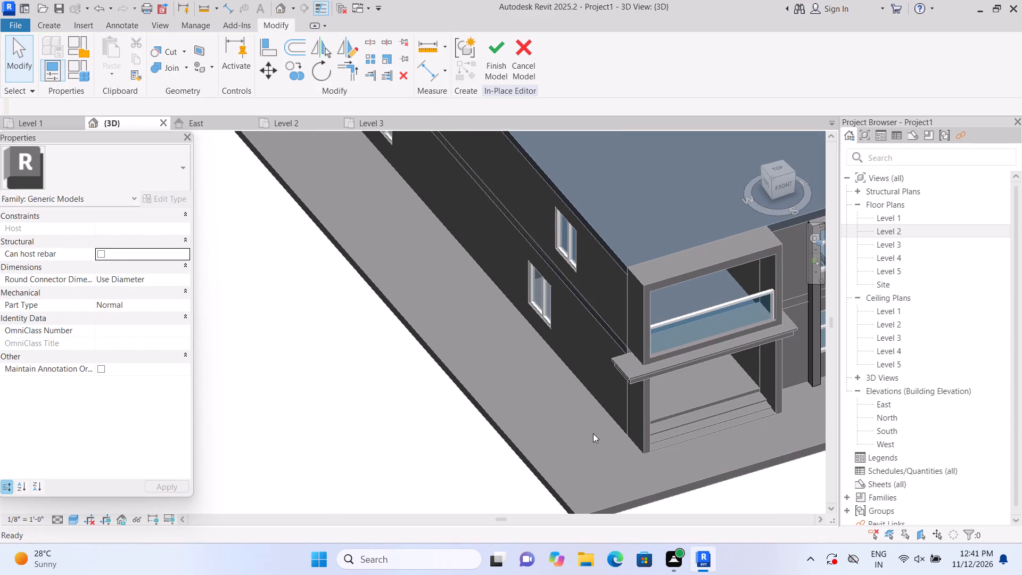
scroll(237, 408, down, 3)
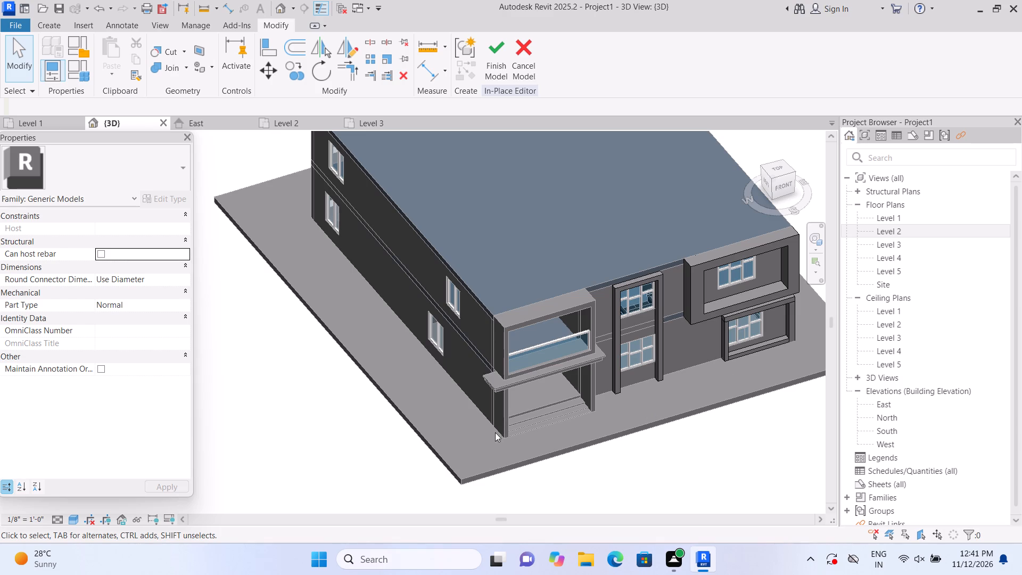
middle_drag(682, 456, 459, 466)
scroll(467, 399, up, 7)
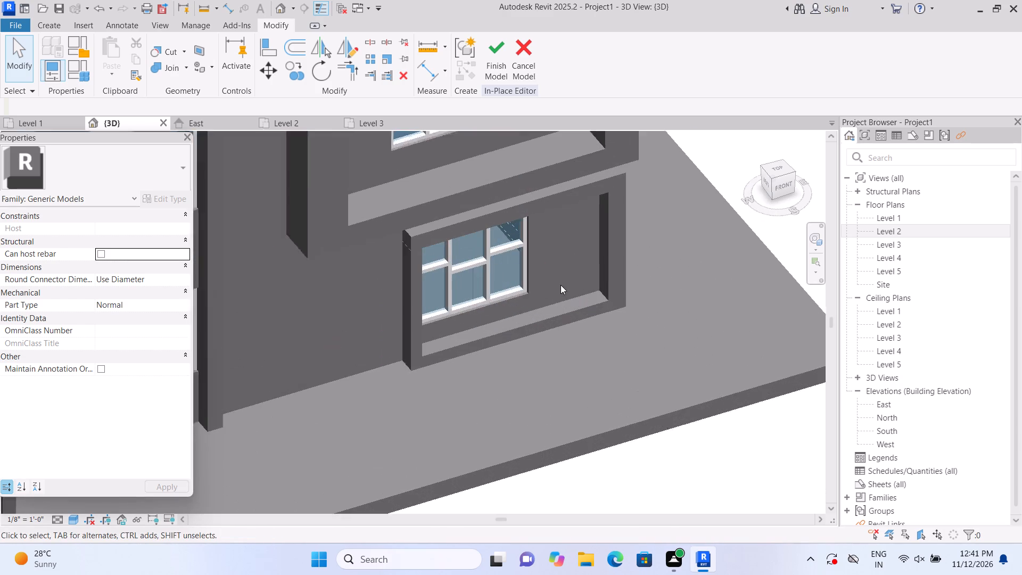
scroll(561, 285, up, 4)
scroll(572, 332, up, 2)
click(571, 330)
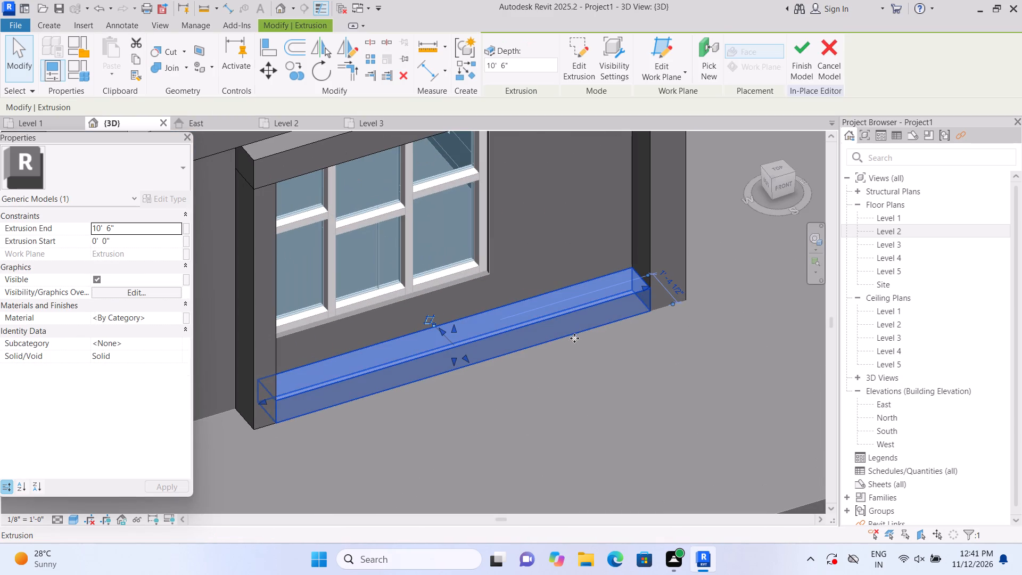
click(645, 283)
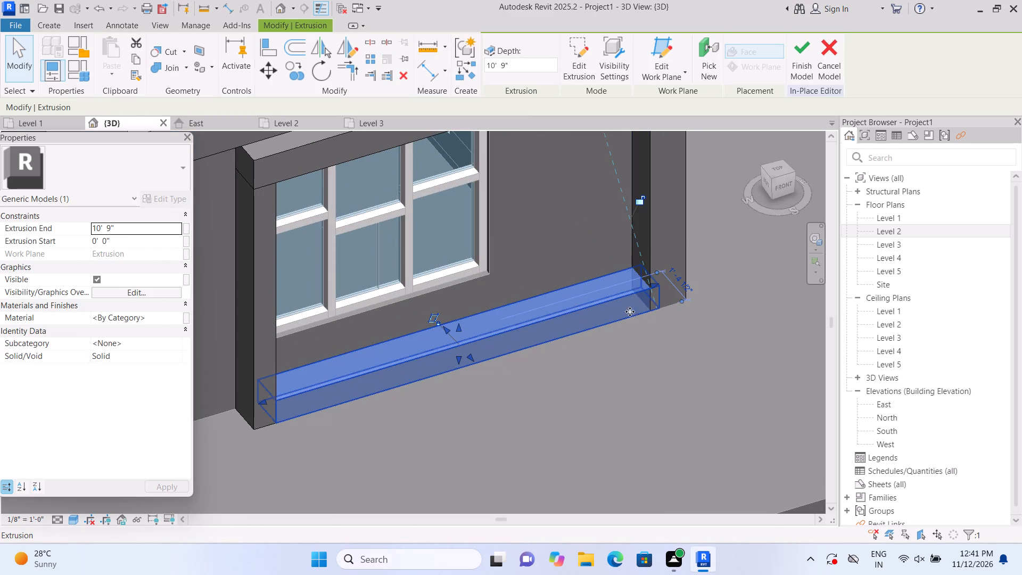
key(Escape)
Stretch the sill's front face outward from the wall, beyond the two legs, to form a wide ledge under the lower window.
scroll(612, 345, down, 6)
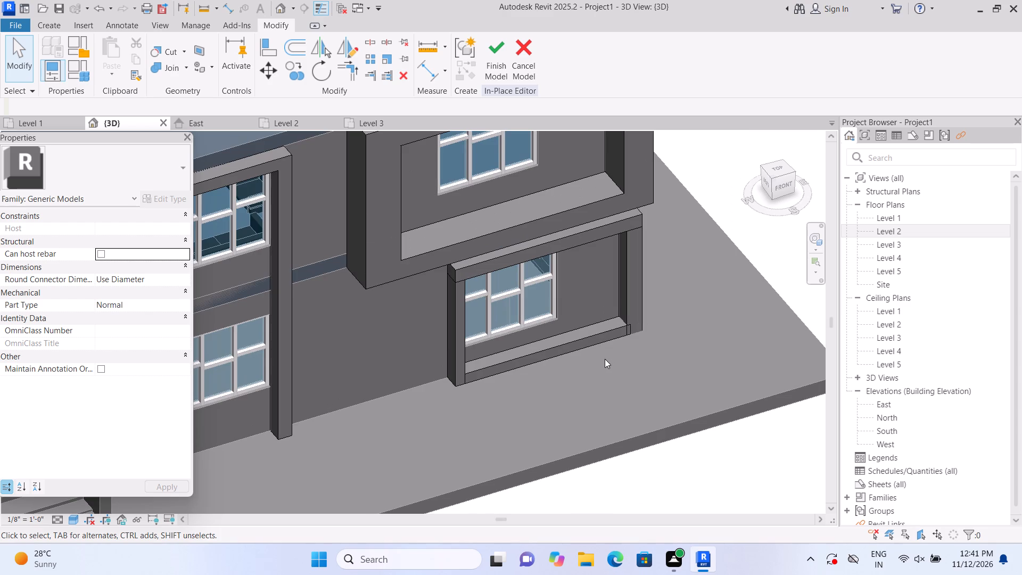
scroll(720, 417, down, 1)
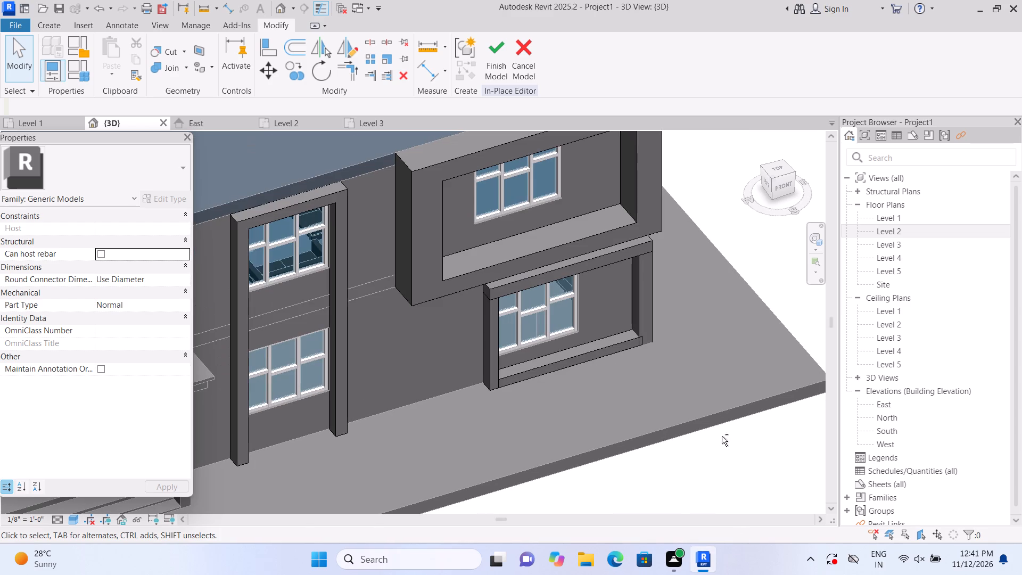
click(754, 139)
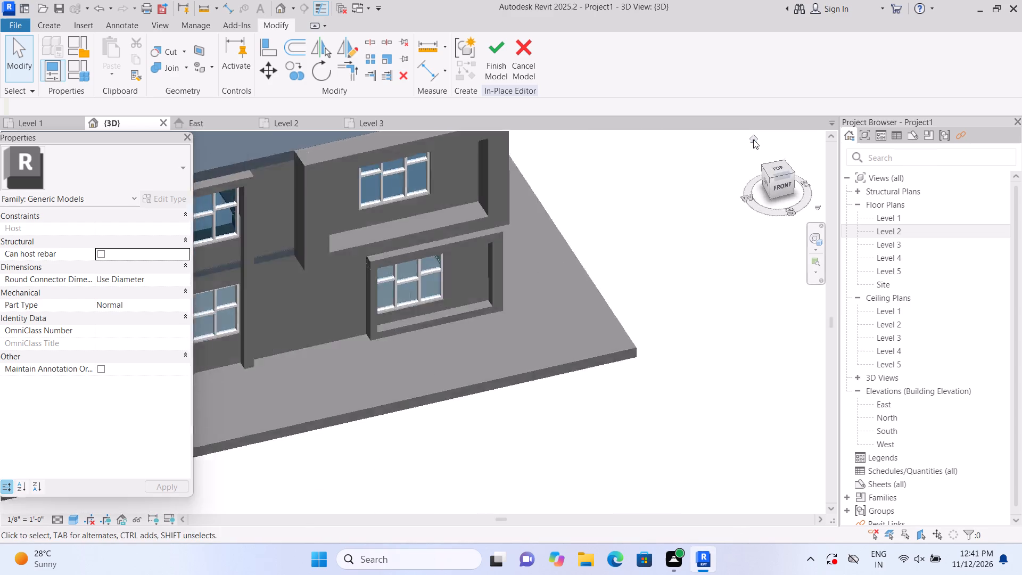
scroll(361, 473, up, 9)
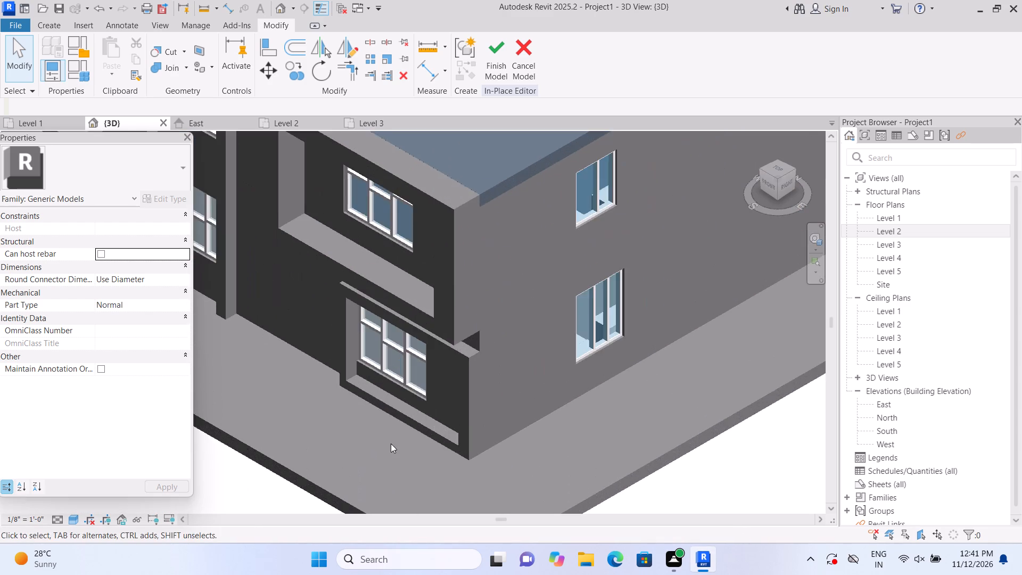
scroll(391, 443, up, 4)
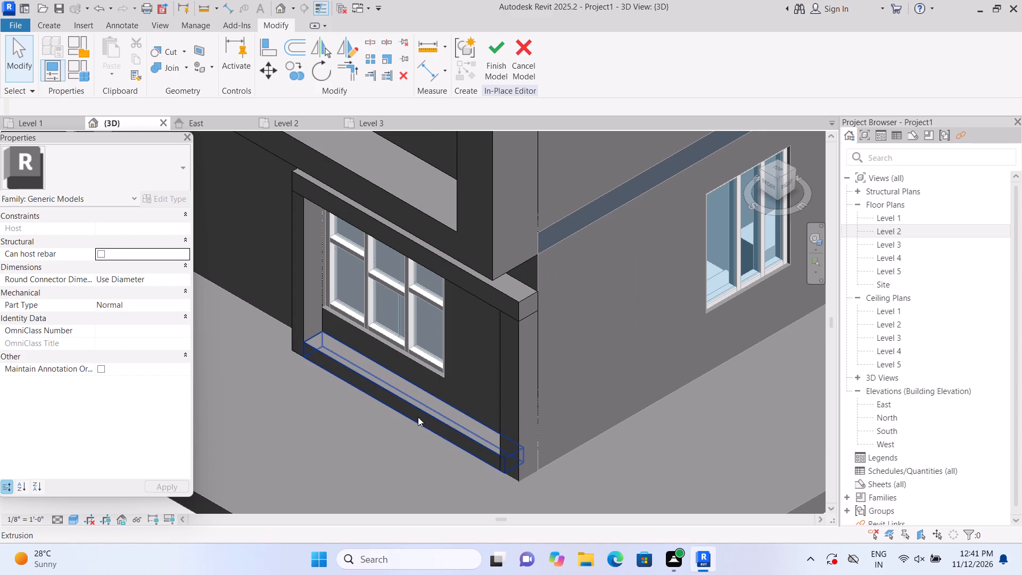
click(418, 417)
drag(401, 407, 381, 421)
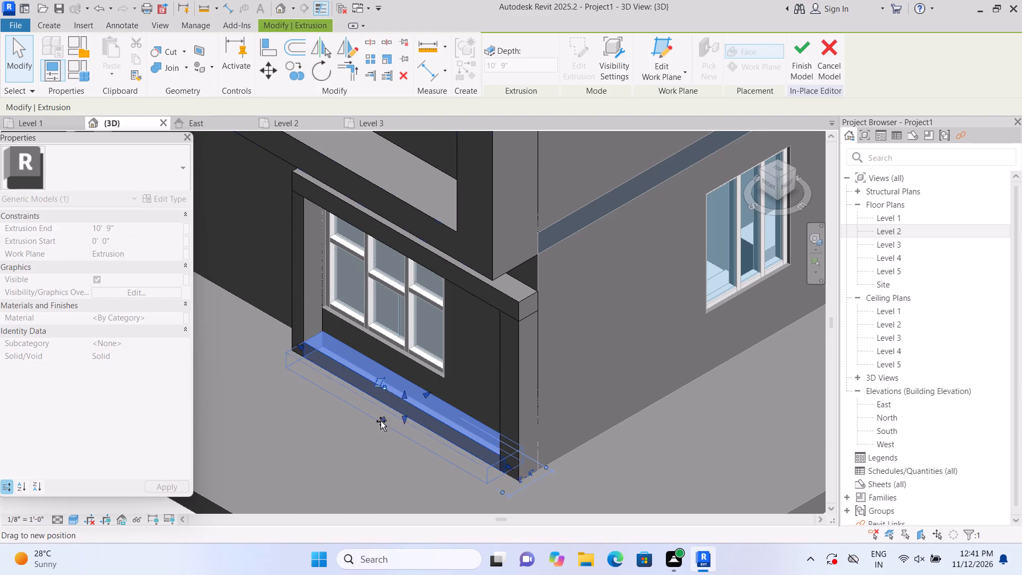
drag(381, 421, 366, 432)
Extend the lower surround's outer leg outward from the wall until it is flush with the sill's front face.
click(512, 384)
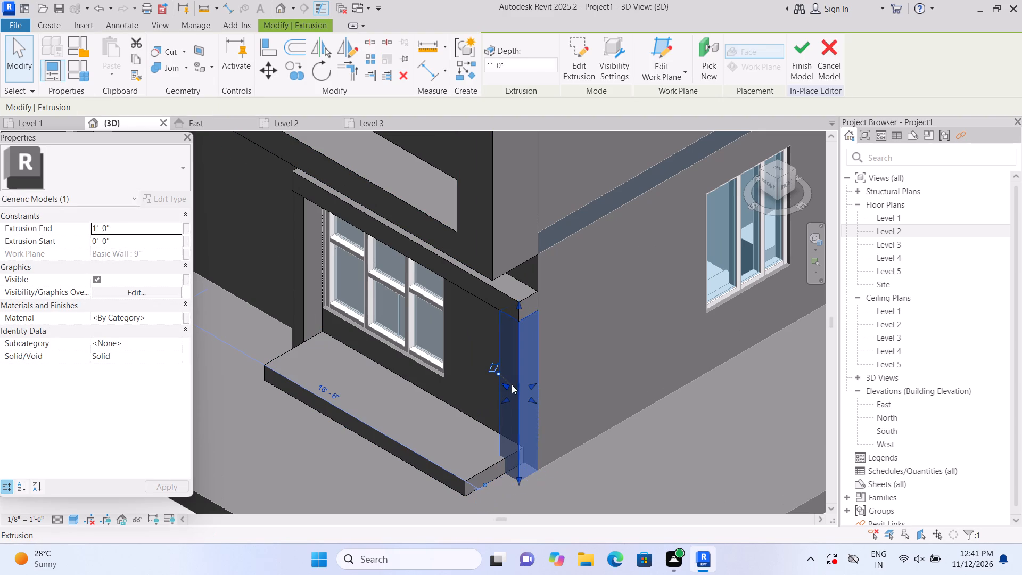
drag(499, 402, 480, 416)
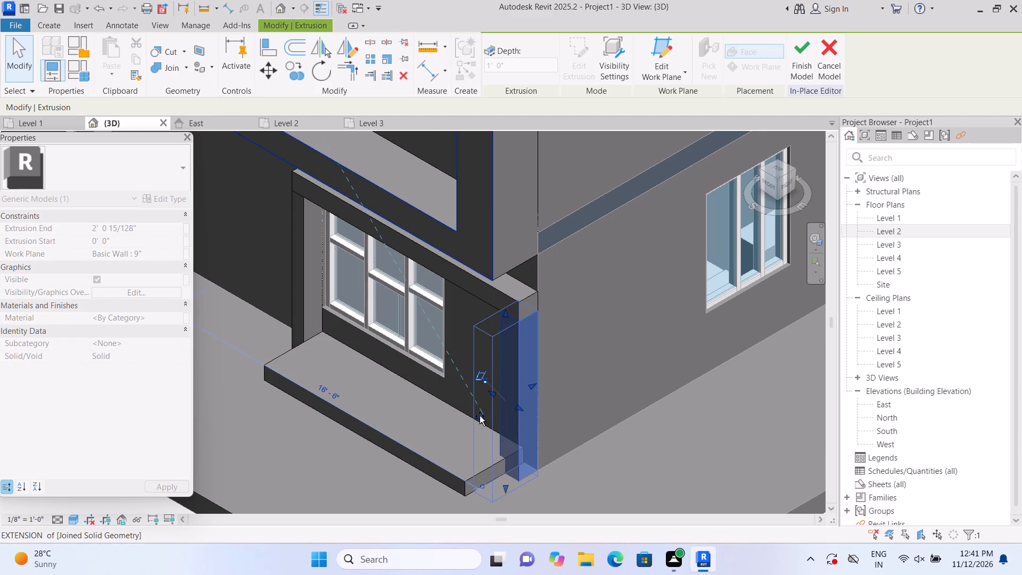
drag(480, 416, 475, 419)
key(Escape)
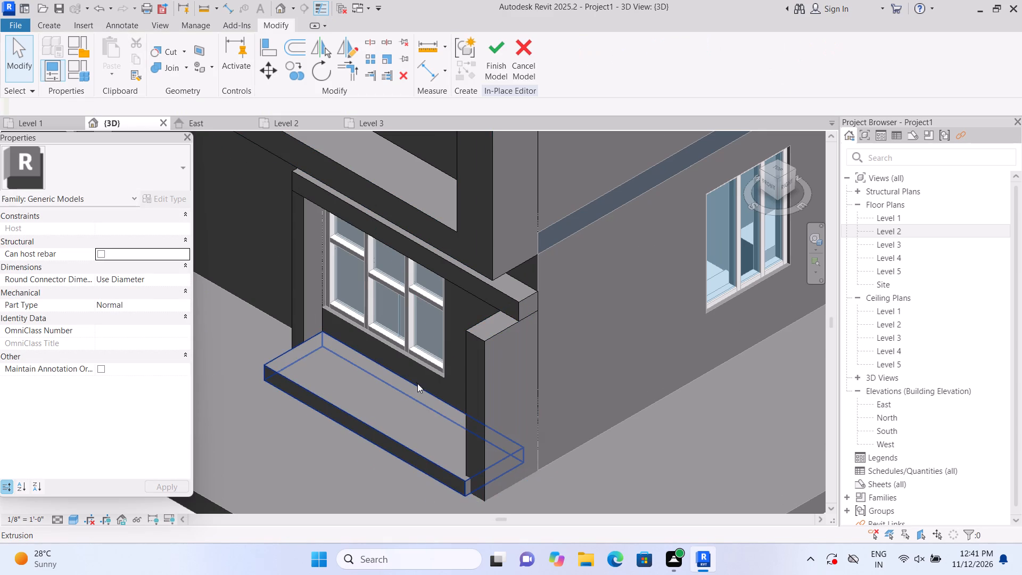
scroll(464, 484, up, 2)
click(504, 443)
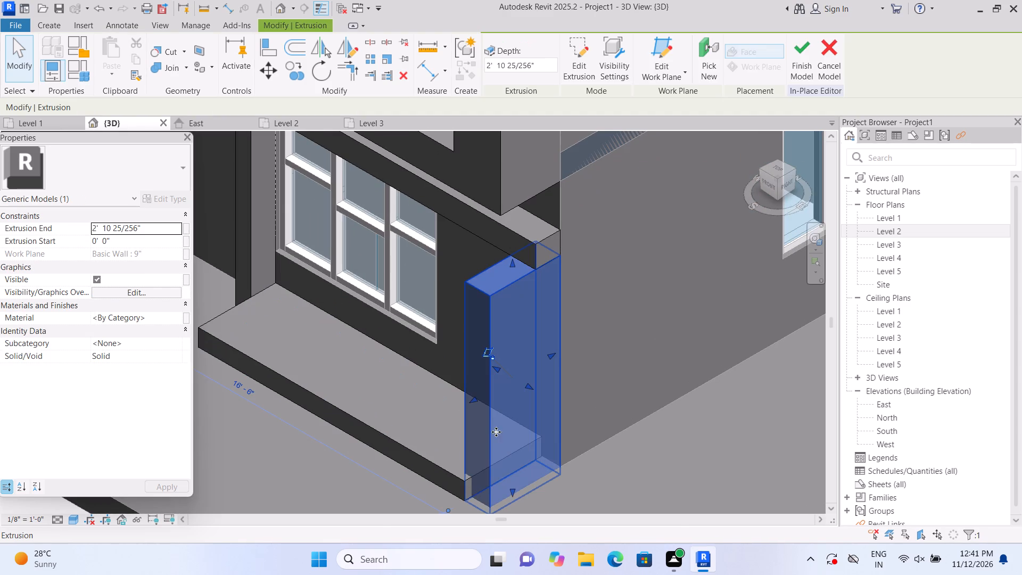
drag(472, 398, 467, 403)
key(Escape)
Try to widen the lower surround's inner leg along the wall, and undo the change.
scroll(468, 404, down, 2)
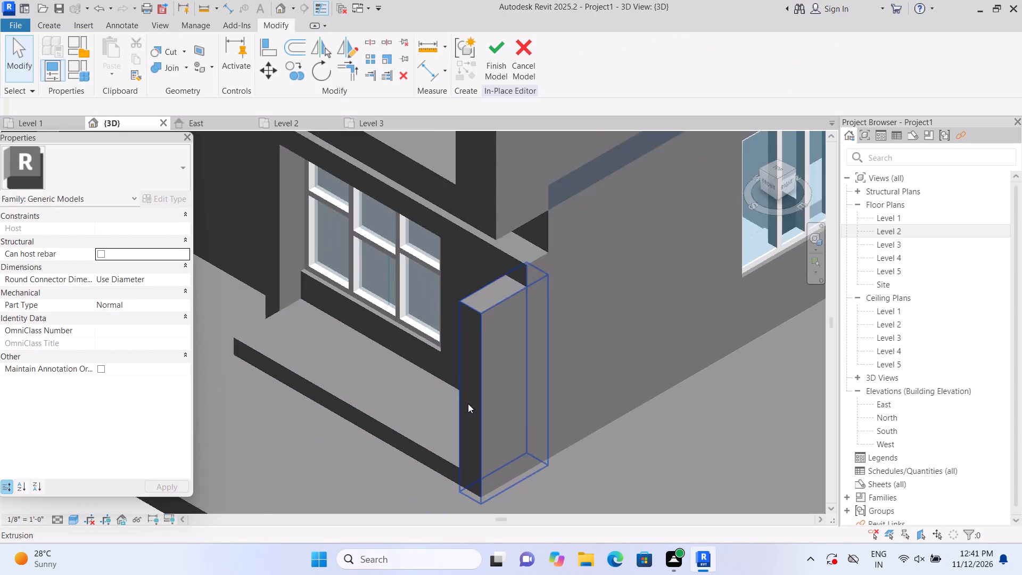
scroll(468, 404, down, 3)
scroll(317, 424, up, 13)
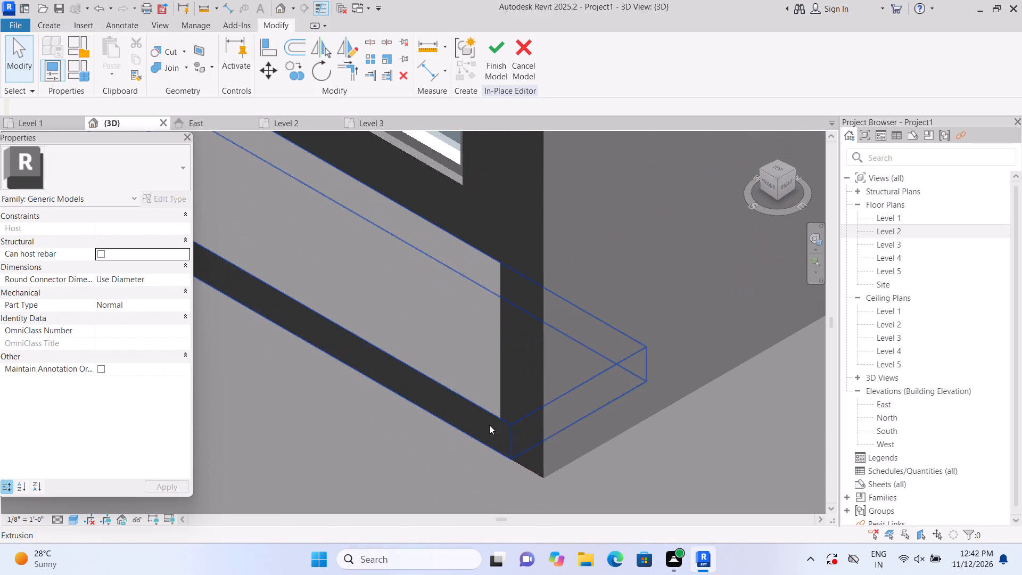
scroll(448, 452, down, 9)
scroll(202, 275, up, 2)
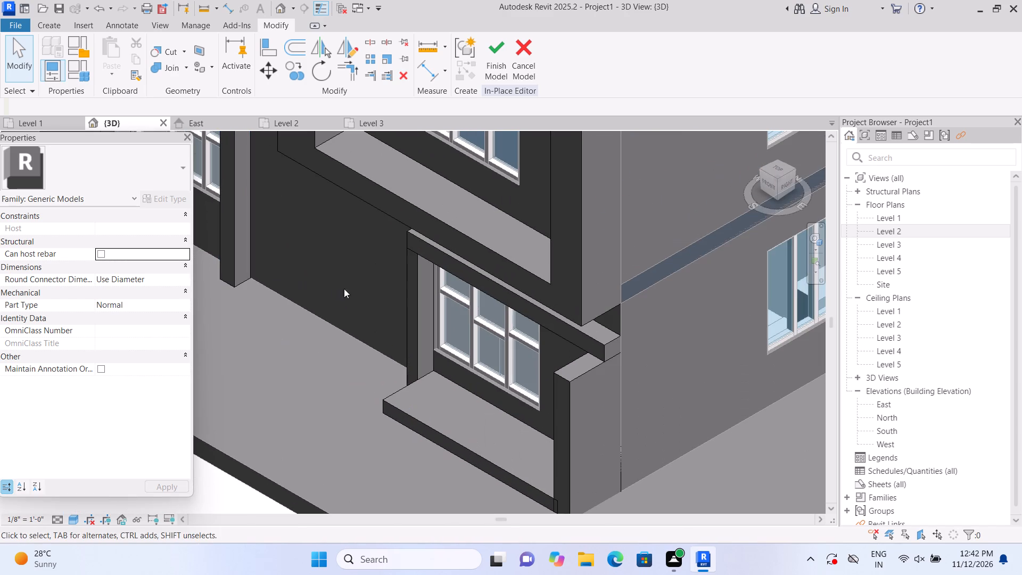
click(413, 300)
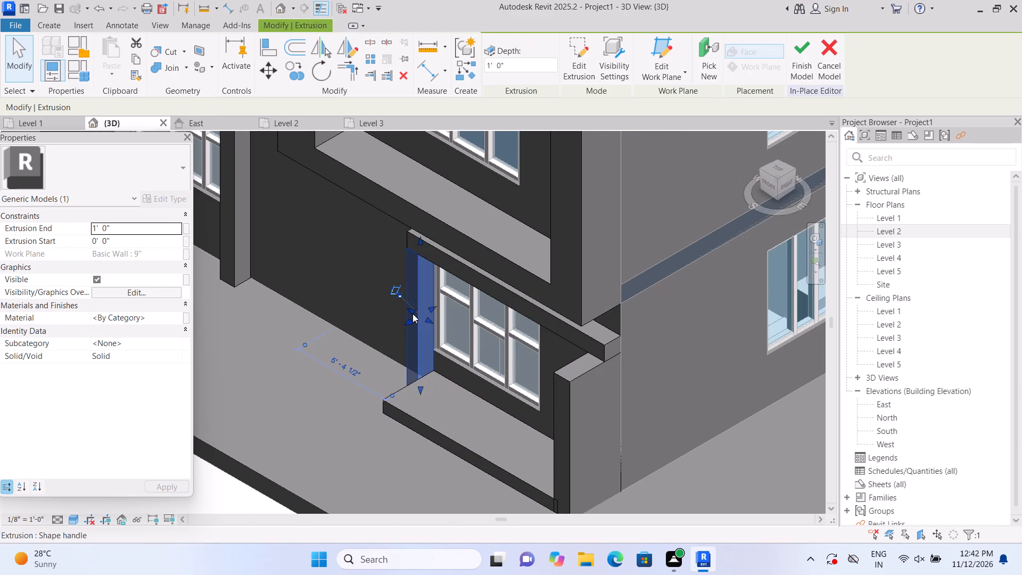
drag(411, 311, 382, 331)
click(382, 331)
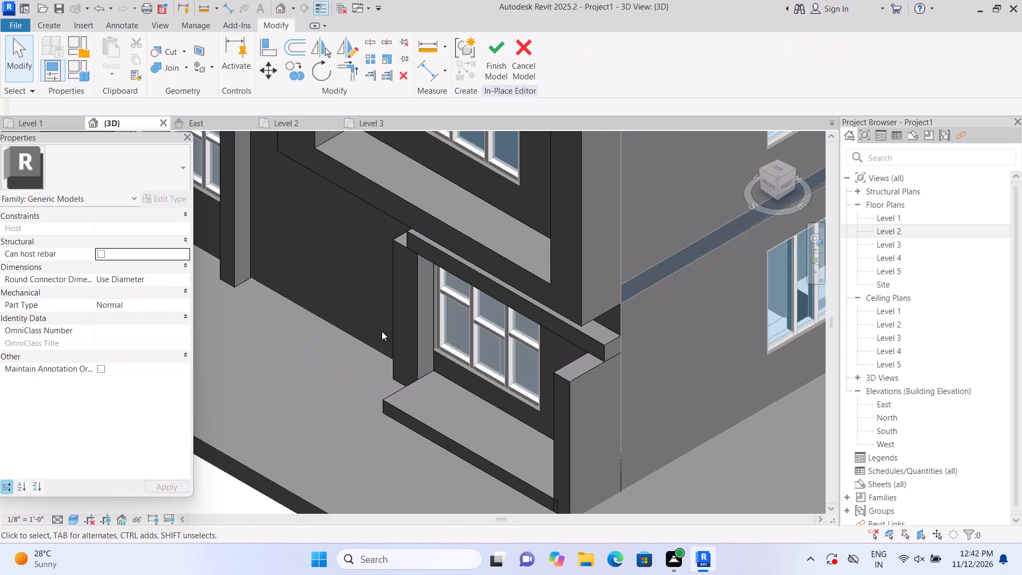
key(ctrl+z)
Extend the lower surround's inner leg outward from the wall until it is flush with the sill's front face.
click(407, 326)
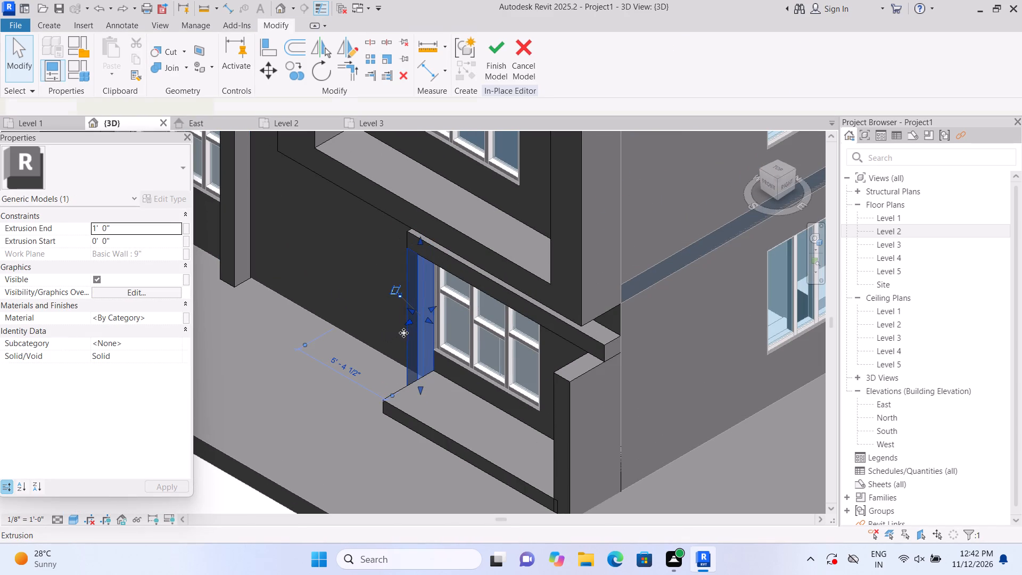
drag(409, 320, 383, 348)
scroll(376, 377, up, 2)
key(Escape)
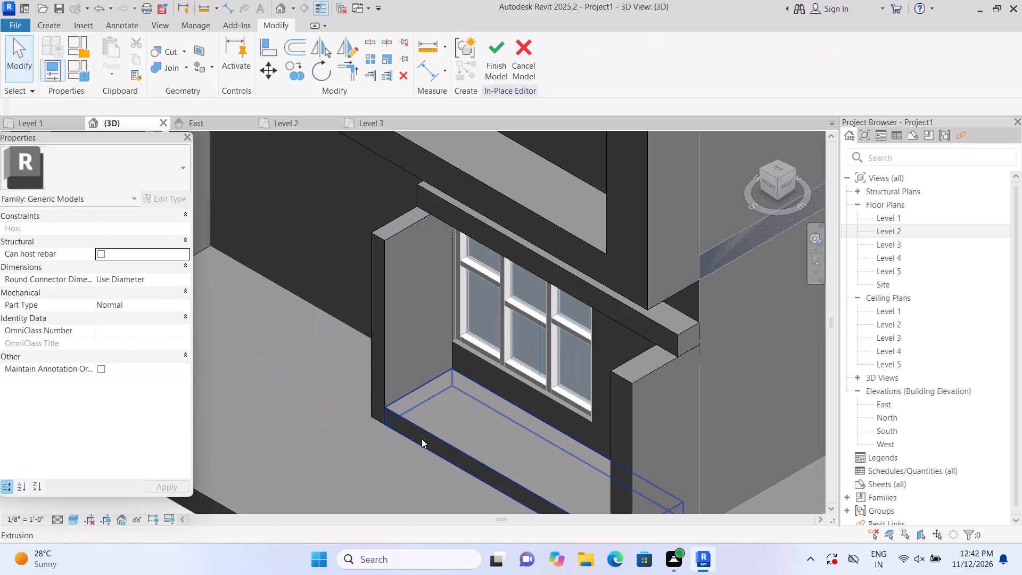
Extend the lower surround's top slab outward from the wall to a depth of 3' 1 1/2", flush with the legs' front faces.
scroll(422, 439, down, 3)
scroll(466, 328, up, 2)
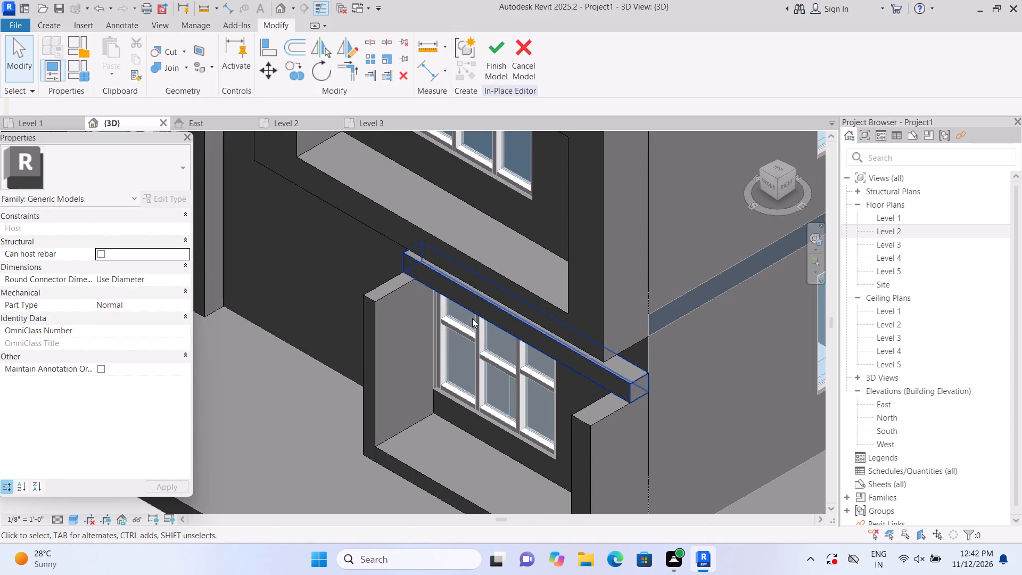
click(473, 318)
scroll(473, 331, up, 1)
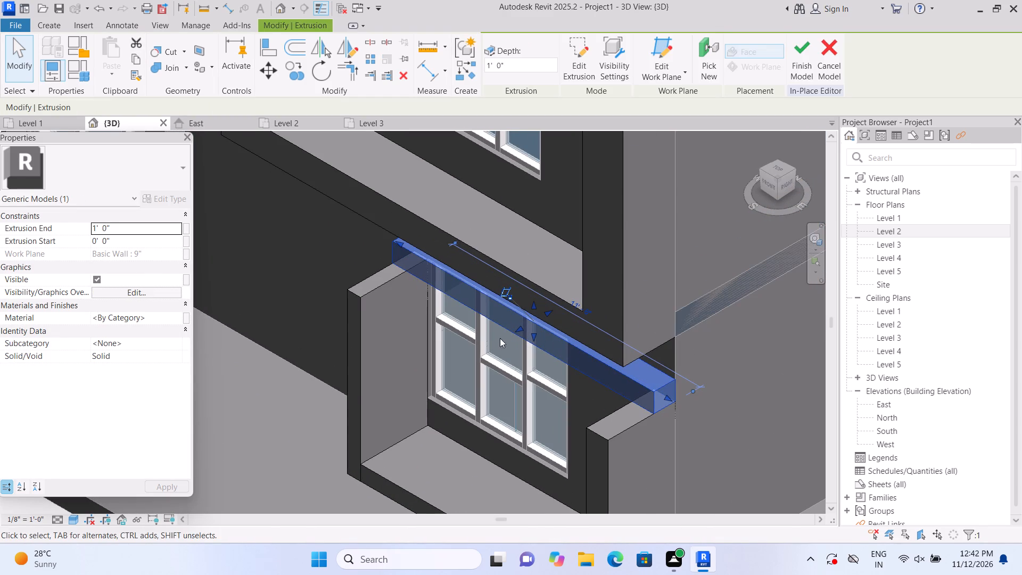
drag(521, 328, 485, 352)
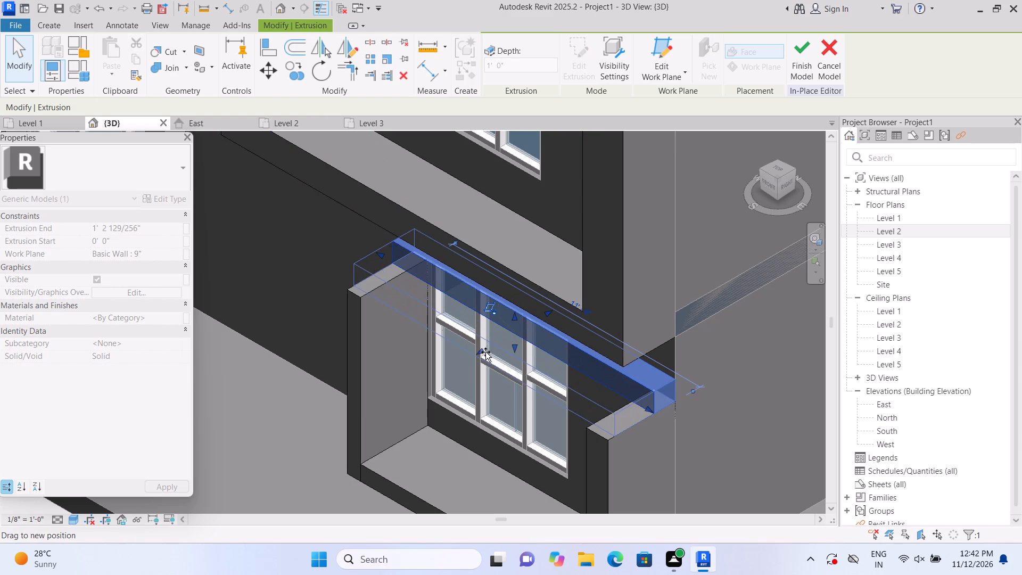
drag(485, 352, 481, 355)
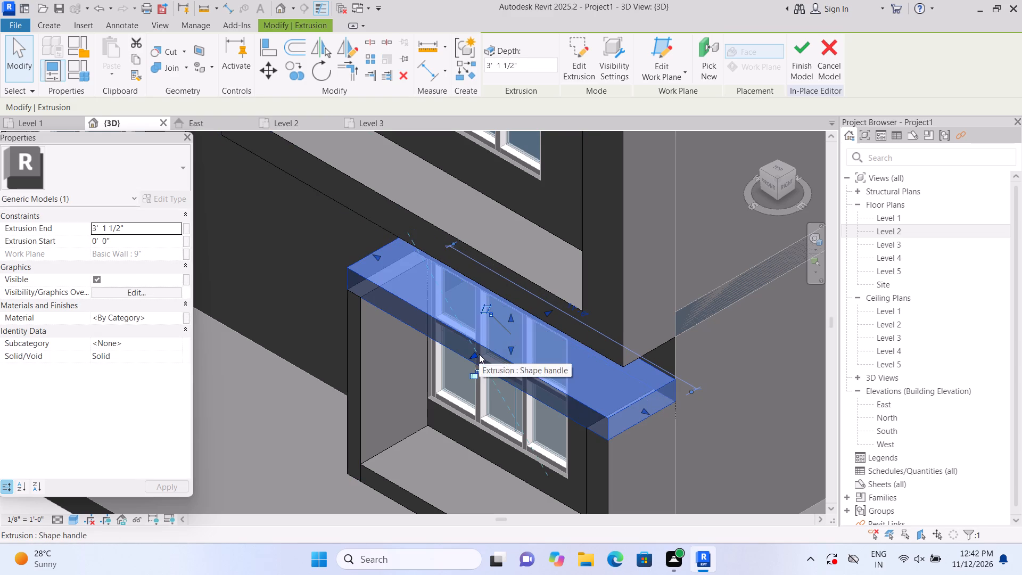
key(Escape)
Join the lower surround's inner and outer legs to its top slab with Join Geometry.
scroll(478, 352, down, 6)
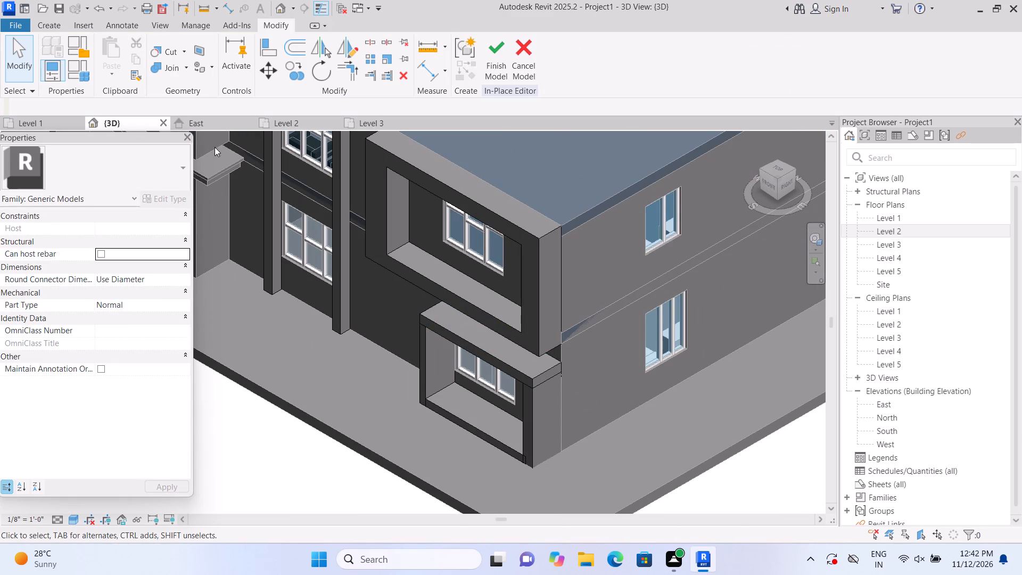
click(188, 72)
click(197, 88)
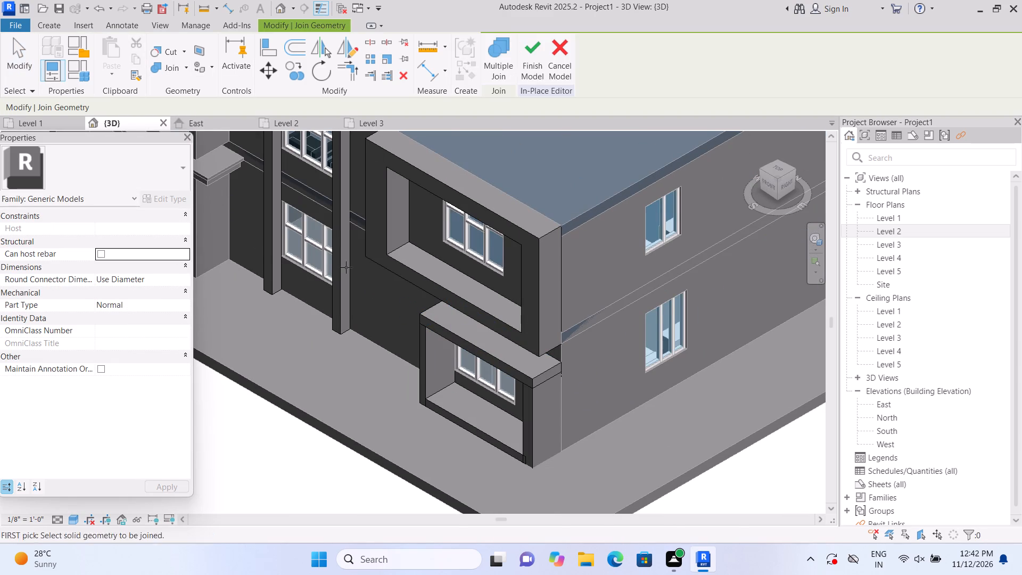
scroll(398, 325, up, 1)
click(434, 375)
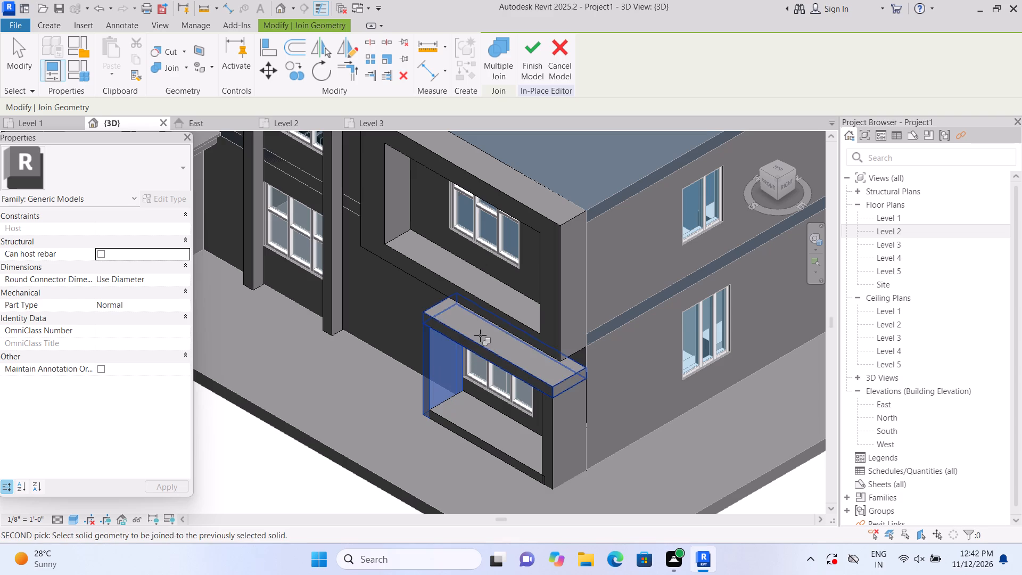
click(480, 335)
click(547, 429)
click(531, 370)
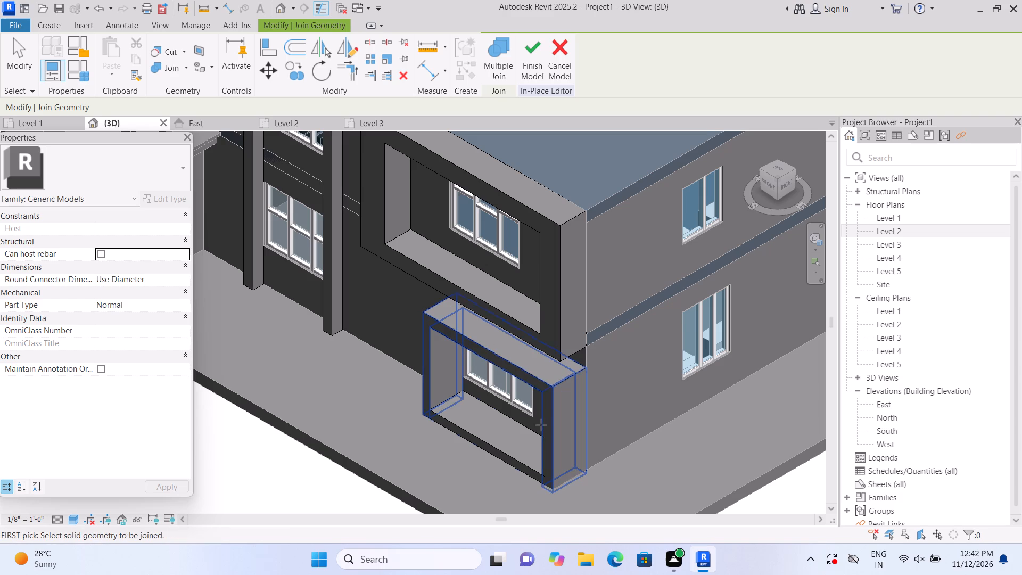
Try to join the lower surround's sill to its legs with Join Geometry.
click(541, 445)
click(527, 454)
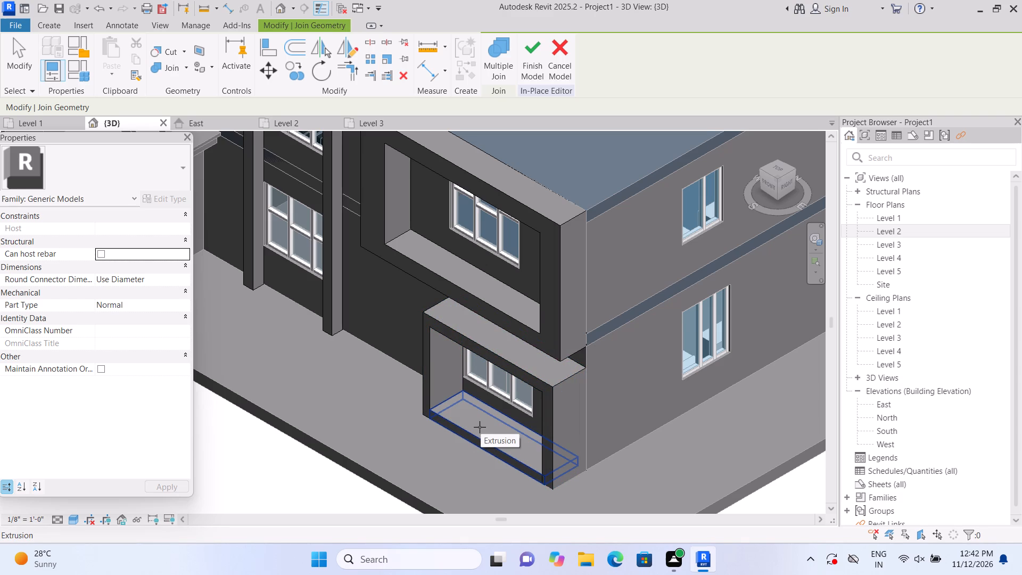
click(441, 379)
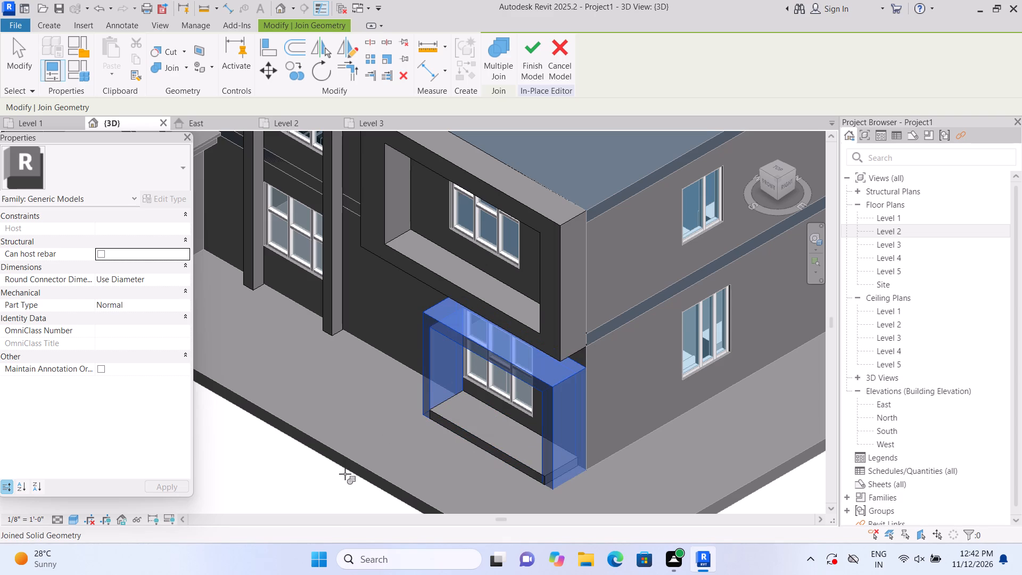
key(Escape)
Examine the lower surround's bottom front corner, where the sill meets the outer leg.
scroll(468, 457, up, 5)
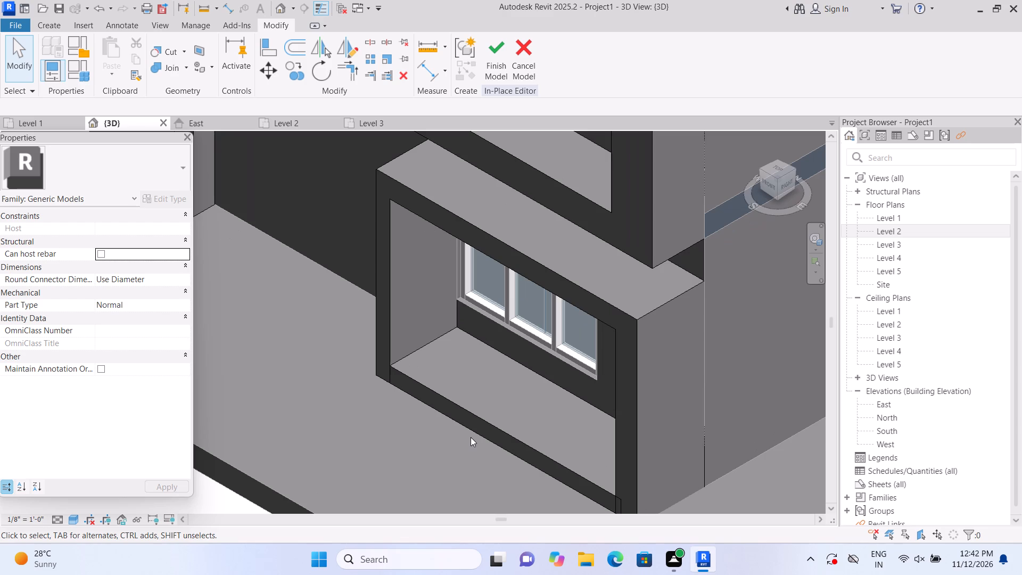
scroll(491, 444, down, 3)
middle_drag(476, 470, 431, 317)
scroll(470, 339, up, 11)
click(565, 315)
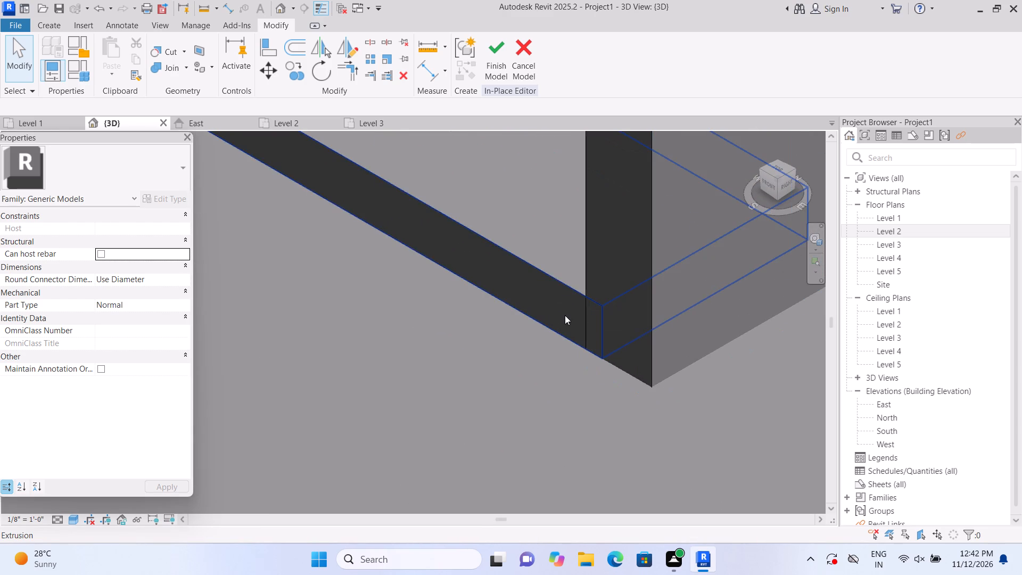
click(601, 262)
key(Escape)
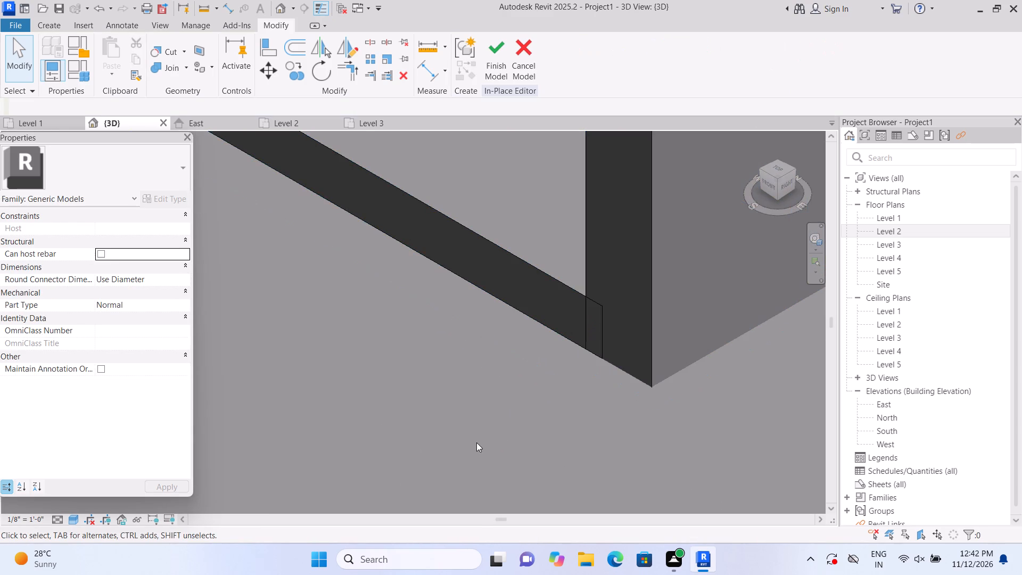
key(Escape)
scroll(566, 405, up, 2)
click(604, 322)
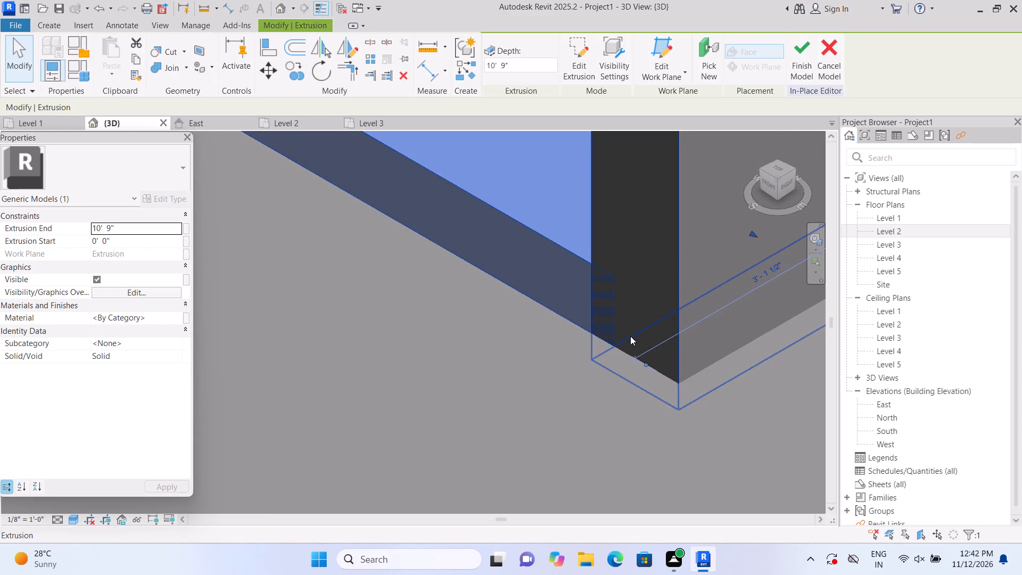
scroll(625, 340, down, 13)
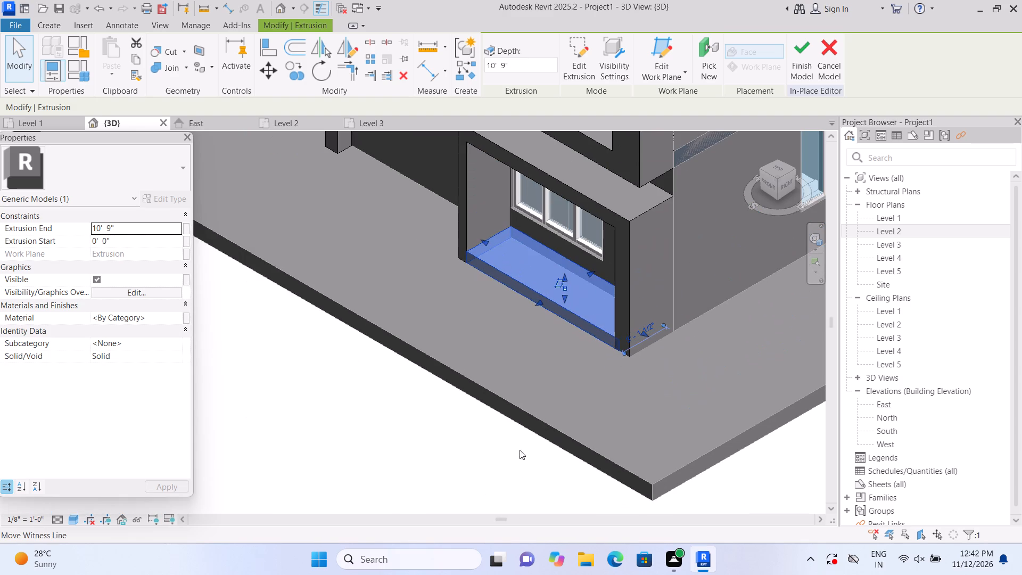
click(442, 429)
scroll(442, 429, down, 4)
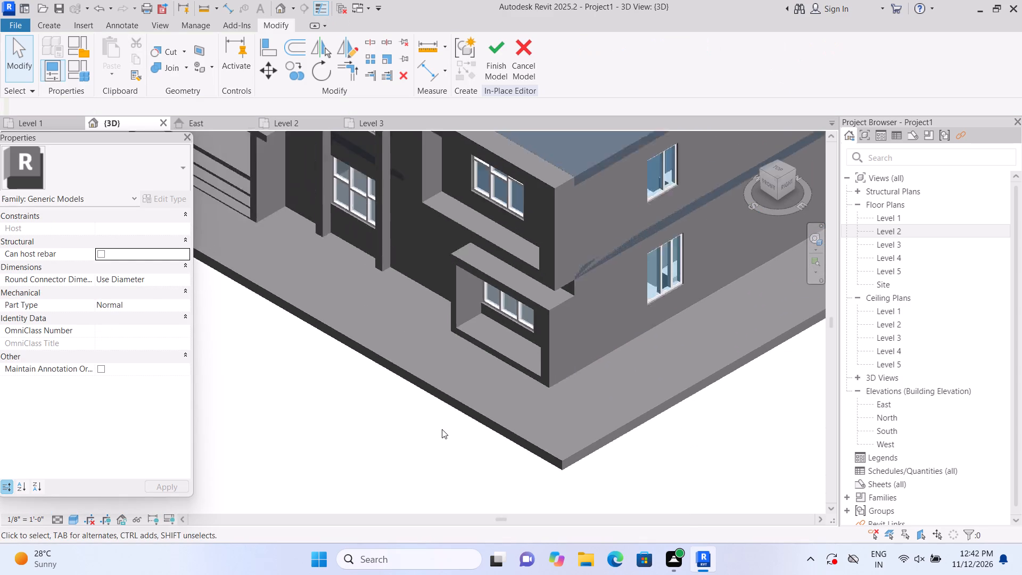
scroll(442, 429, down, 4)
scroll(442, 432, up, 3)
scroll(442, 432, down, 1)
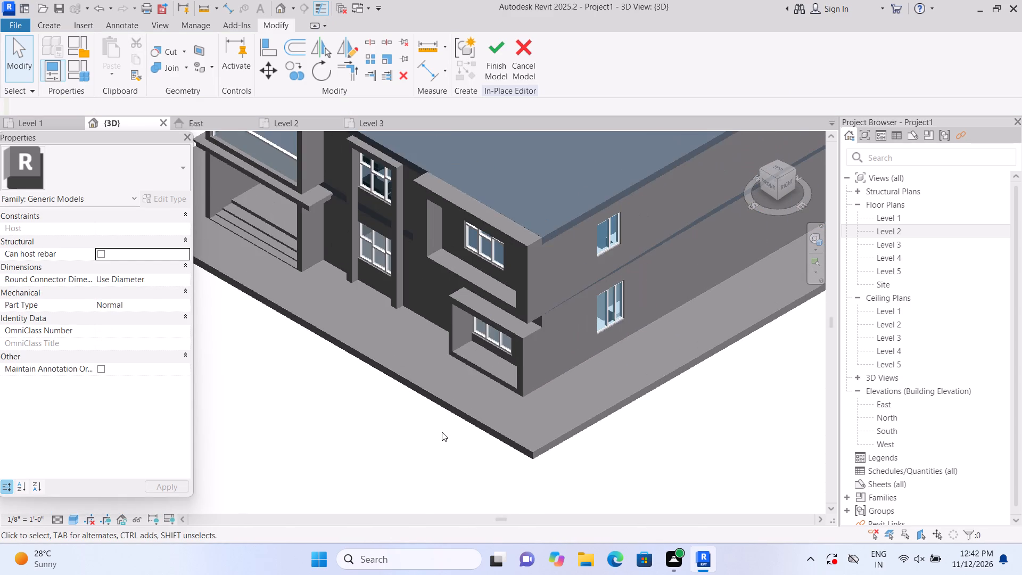
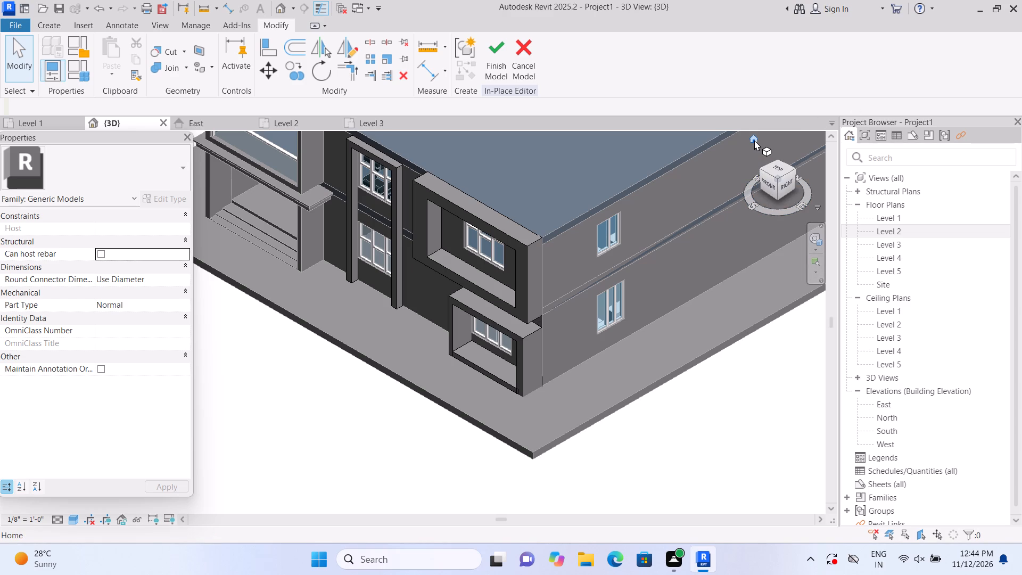
Return the 3D view to its home orientation, with the whole building in view.
double_click(754, 140)
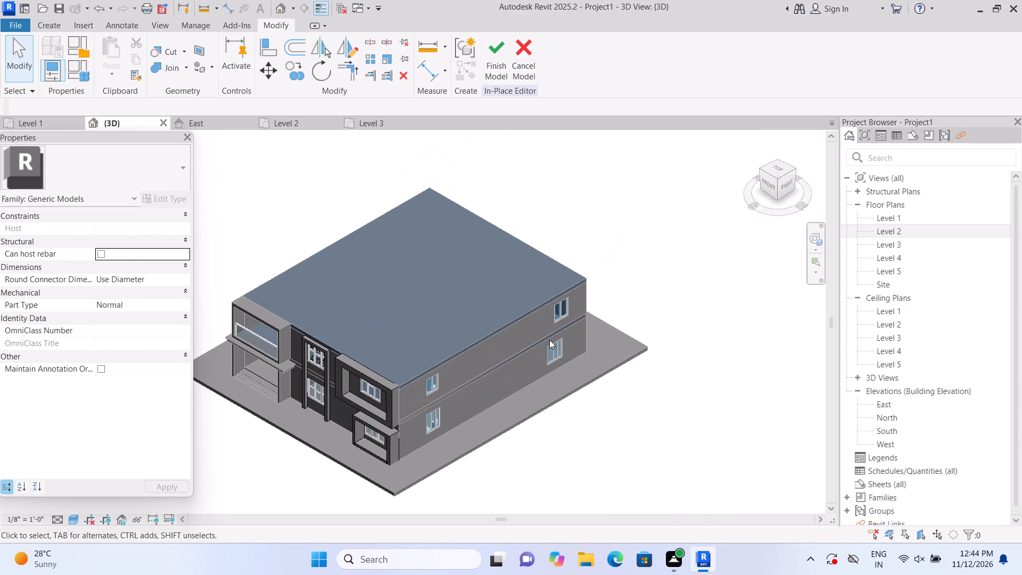
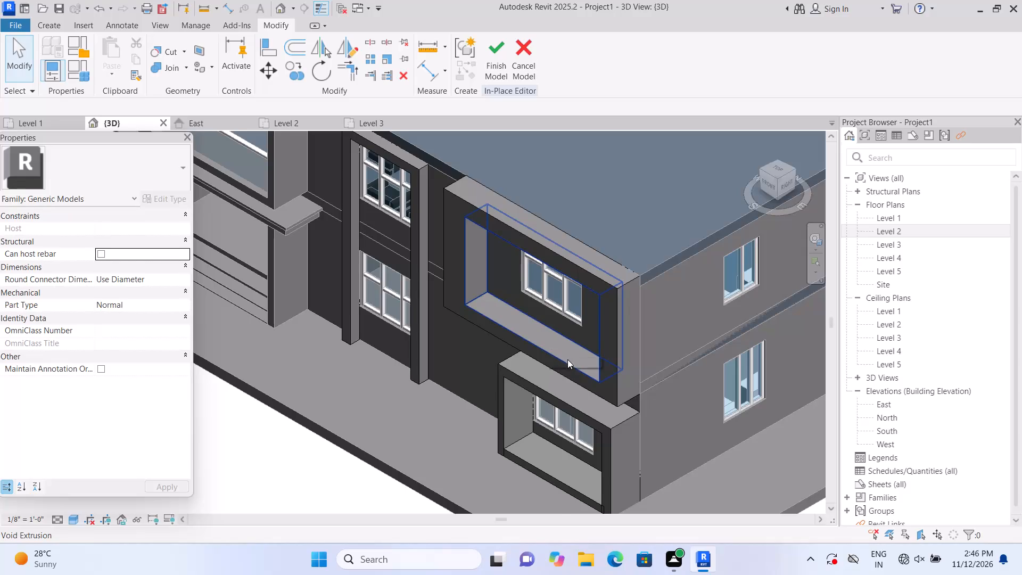
Open the Level 3 floor plan and show the front edge of the building around the bedroom and its window surround.
scroll(573, 350, down, 4)
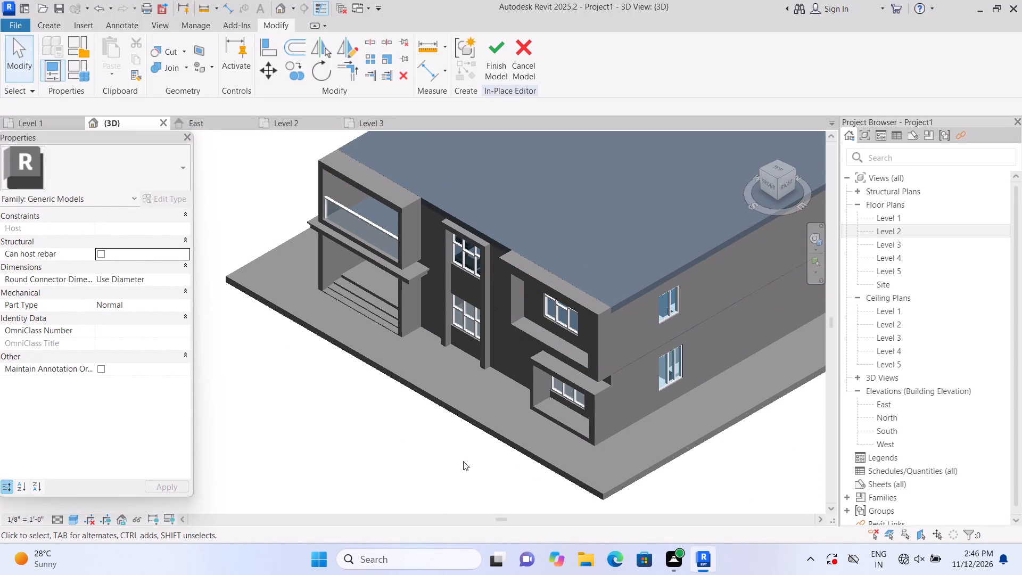
scroll(463, 461, up, 1)
scroll(463, 462, down, 1)
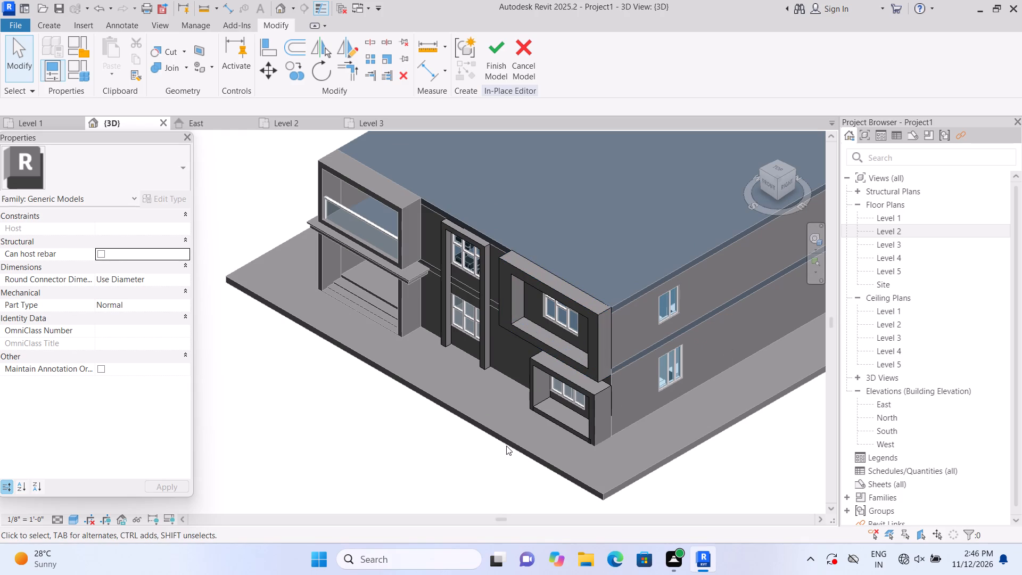
triple_click(894, 245)
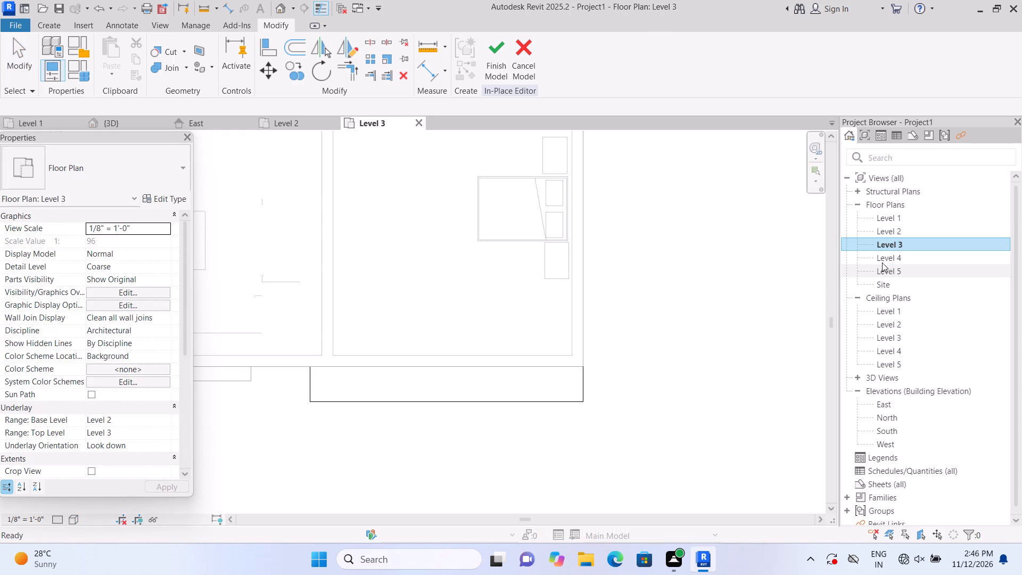
double_click(882, 261)
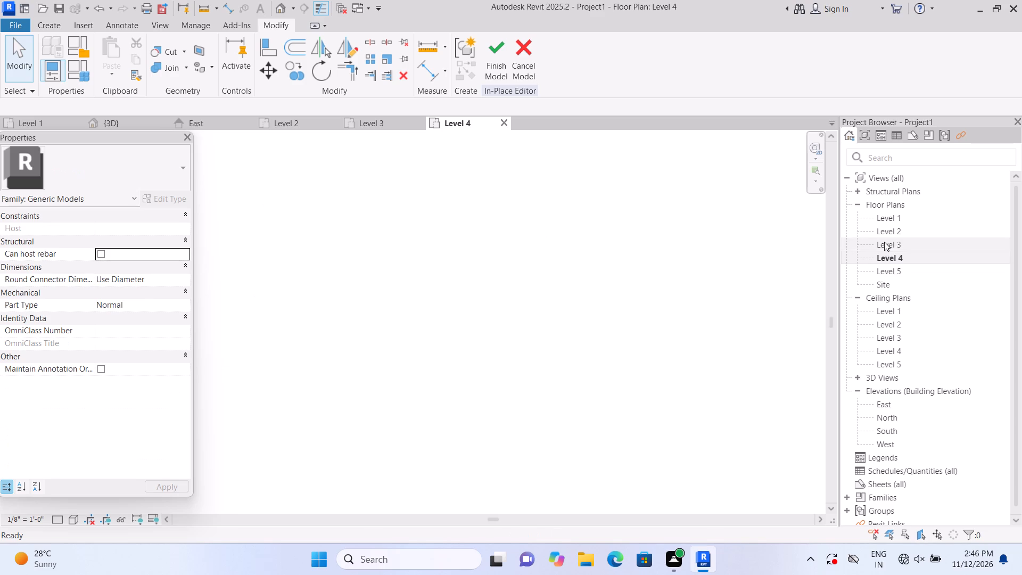
double_click(884, 242)
scroll(688, 359, down, 3)
middle_drag(770, 362, 814, 382)
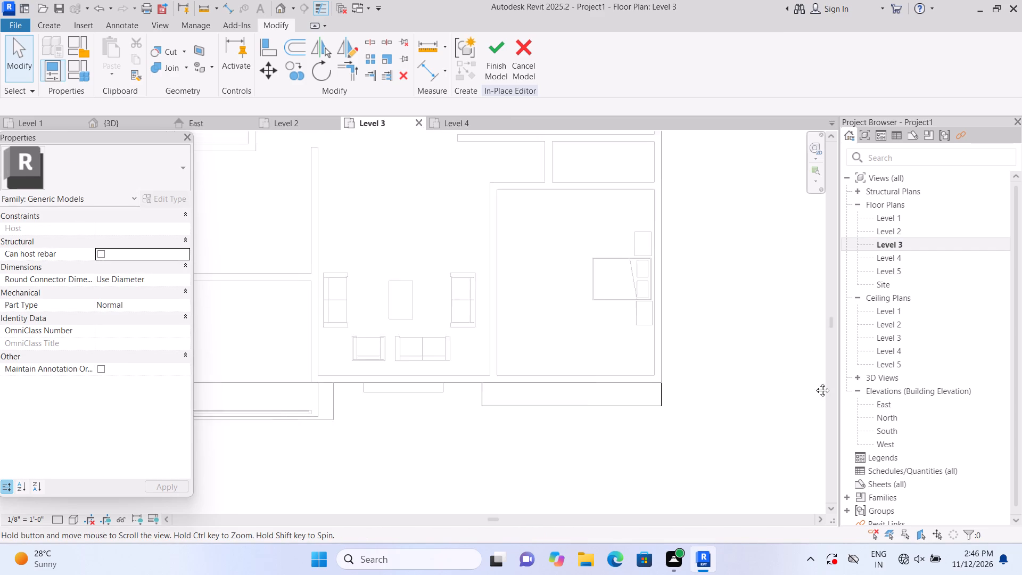
middle_drag(814, 382, 855, 410)
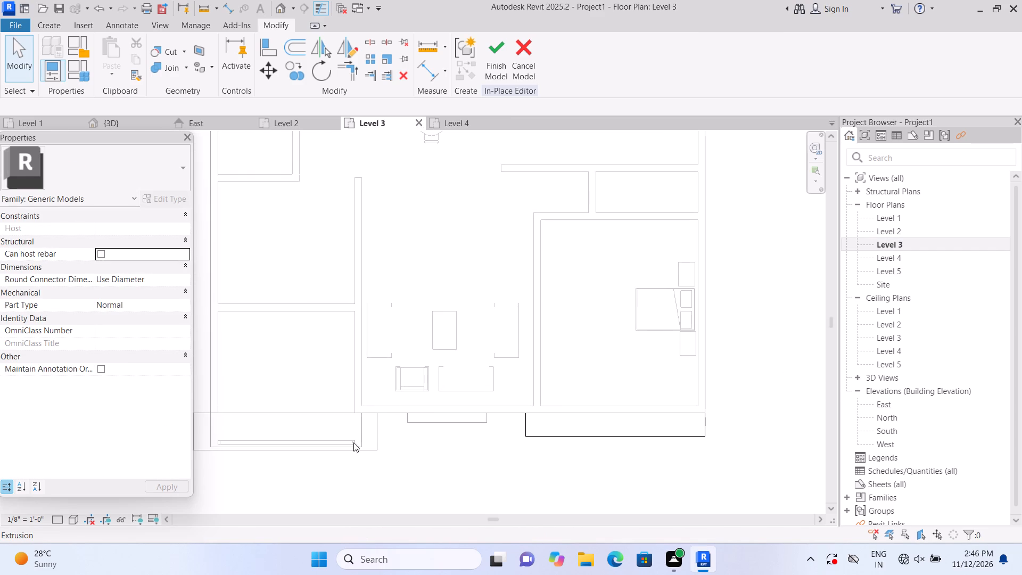
scroll(644, 462, up, 2)
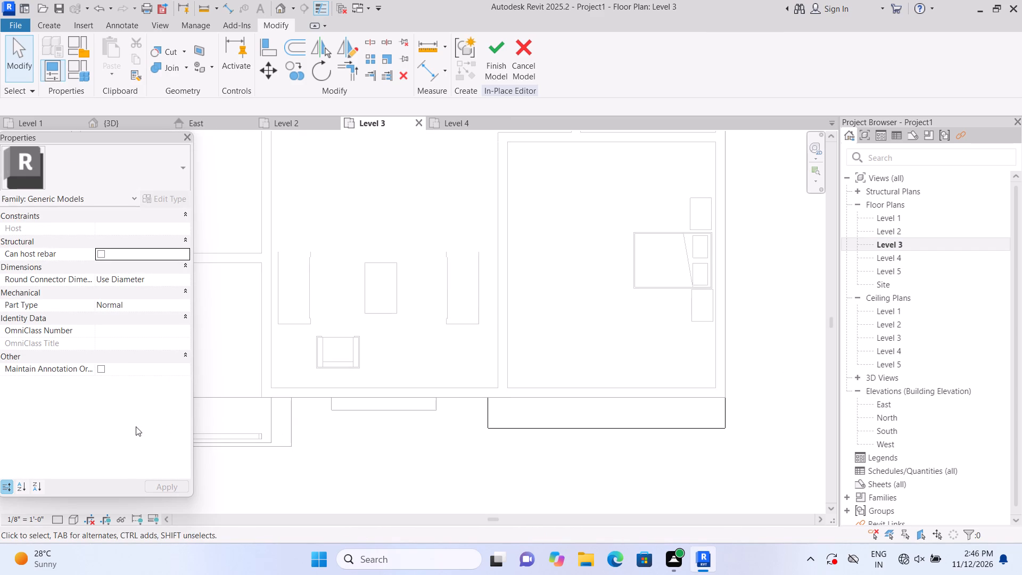
Finish the in-place model of the upper window surround and dismiss the save reminder without saving.
click(46, 24)
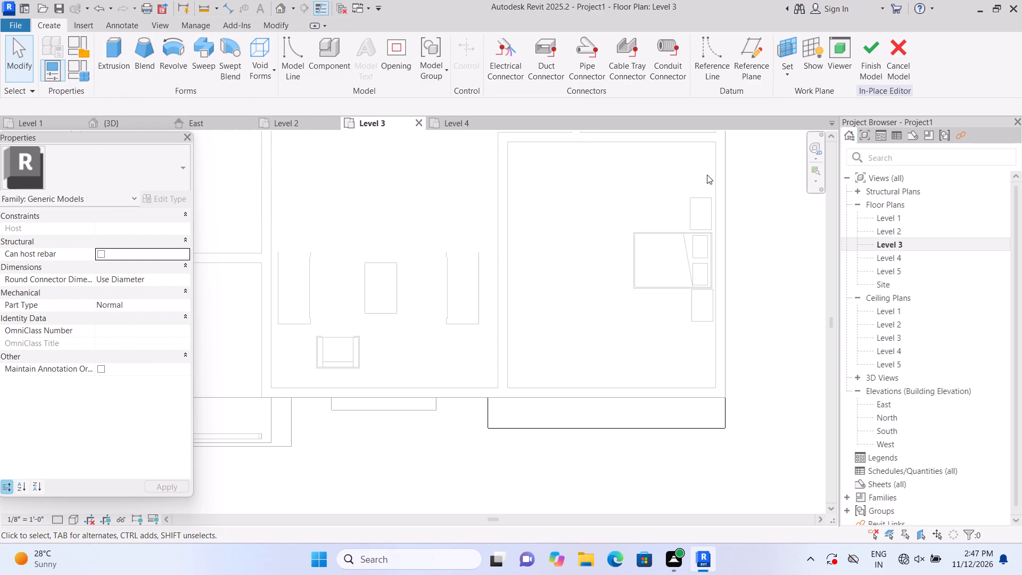
click(862, 63)
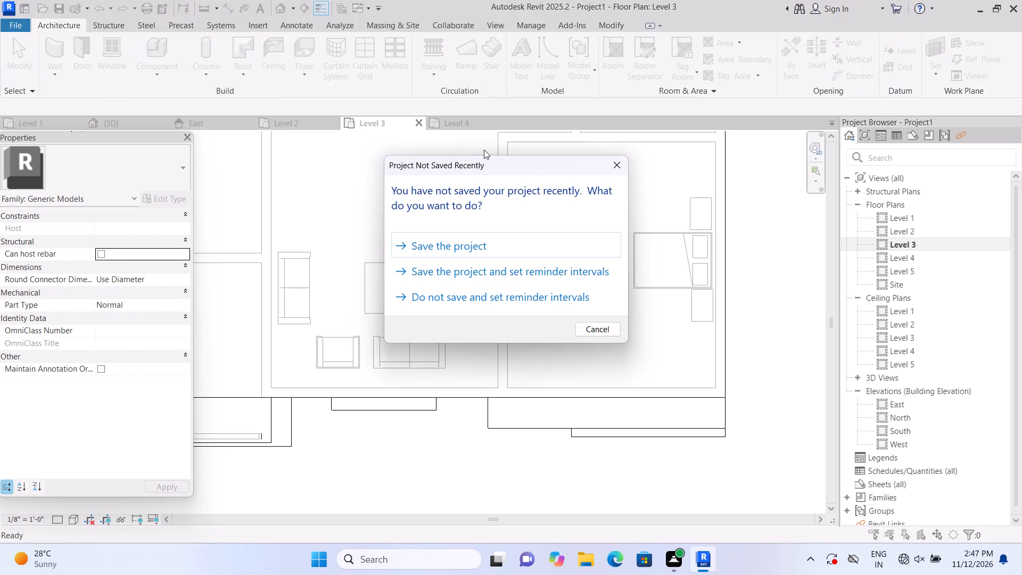
click(622, 167)
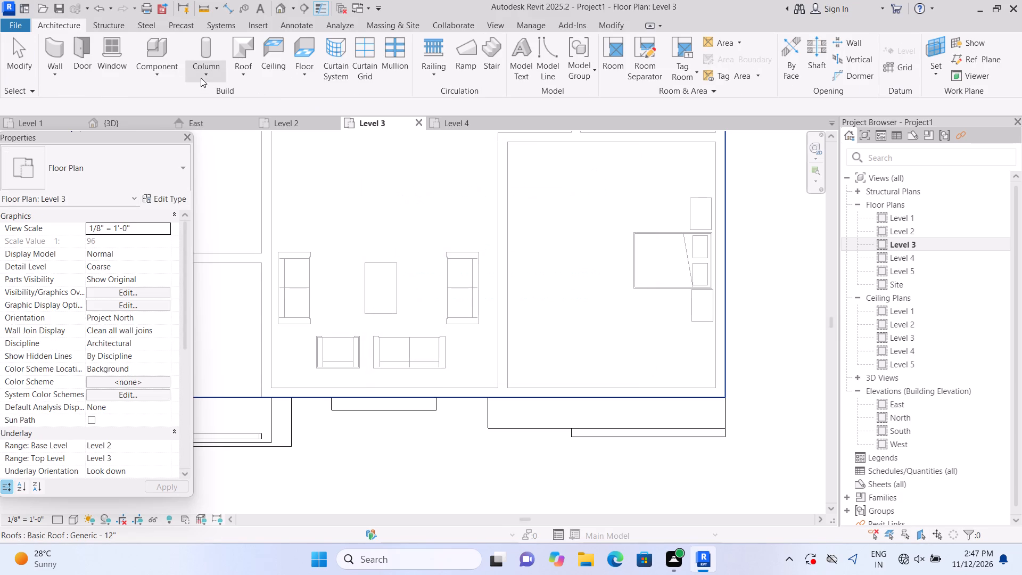
Start the Wall tool on Level 3 with the Basic Wall 9" type.
click(46, 52)
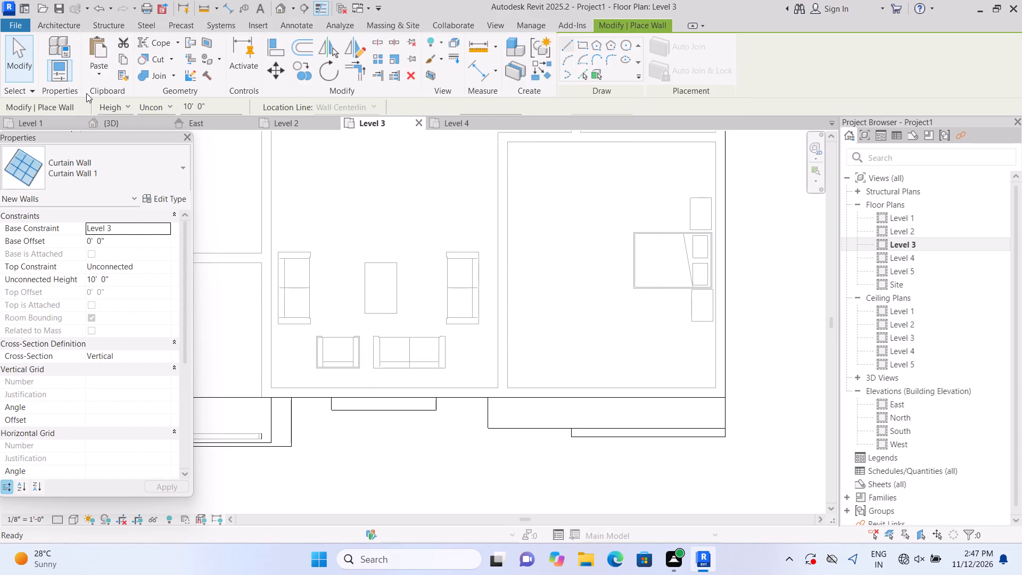
click(181, 174)
scroll(147, 286, up, 6)
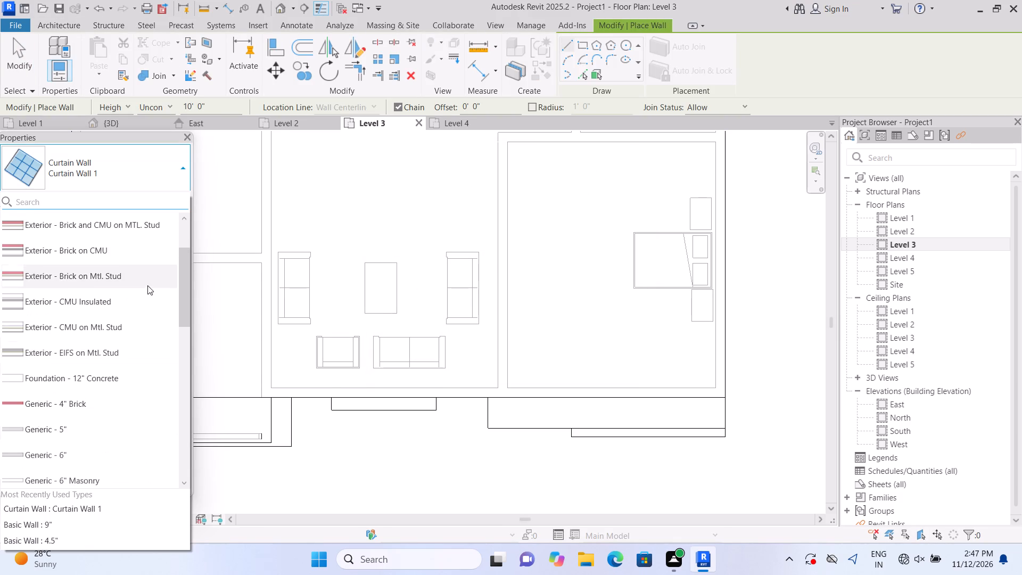
scroll(147, 285, up, 4)
click(136, 252)
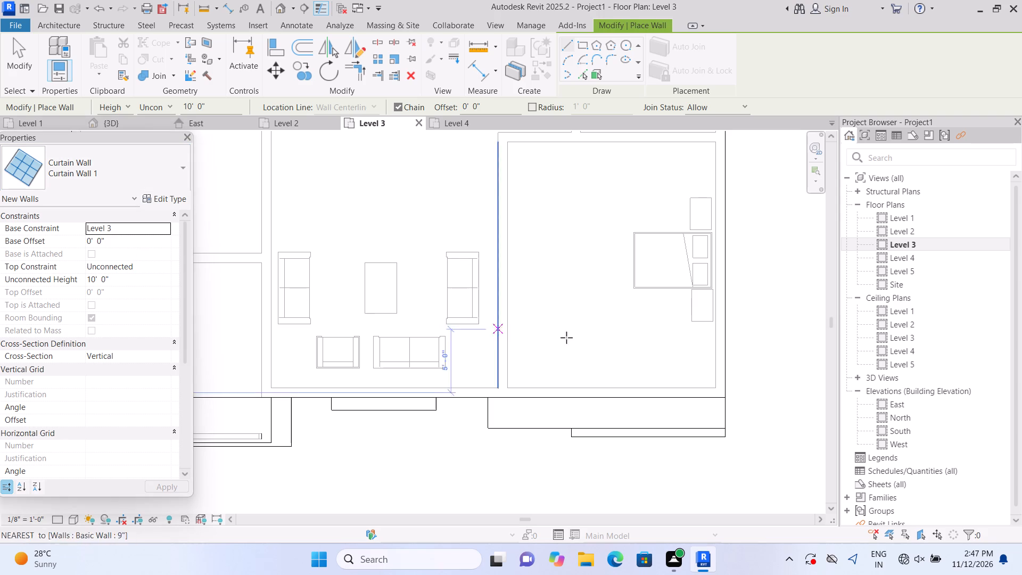
click(161, 170)
scroll(127, 362, up, 14)
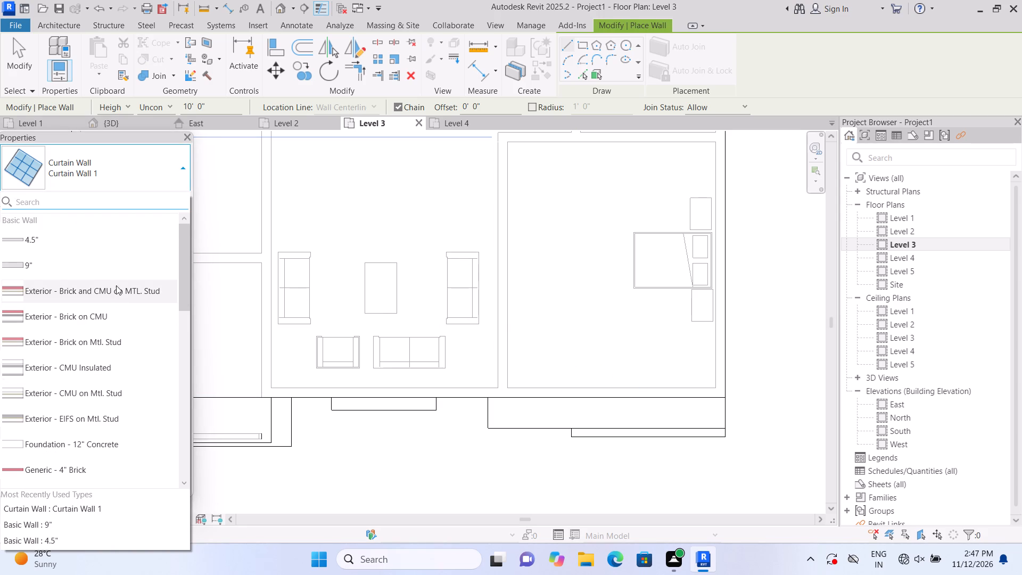
click(116, 261)
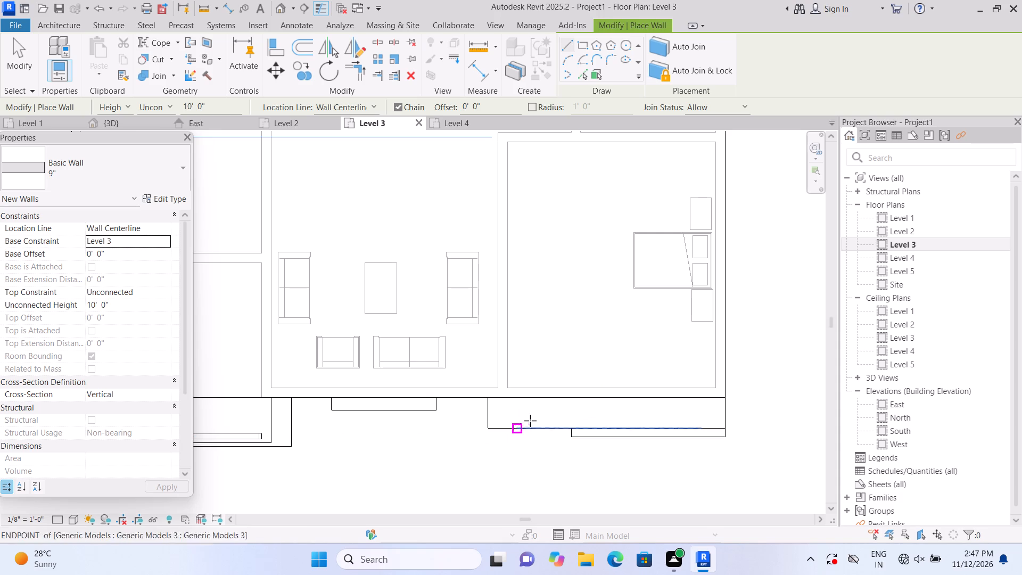
Examine the roof edge and front window surrounds in plan and in 3D to decide where the roof-level walls go.
scroll(531, 421, up, 1)
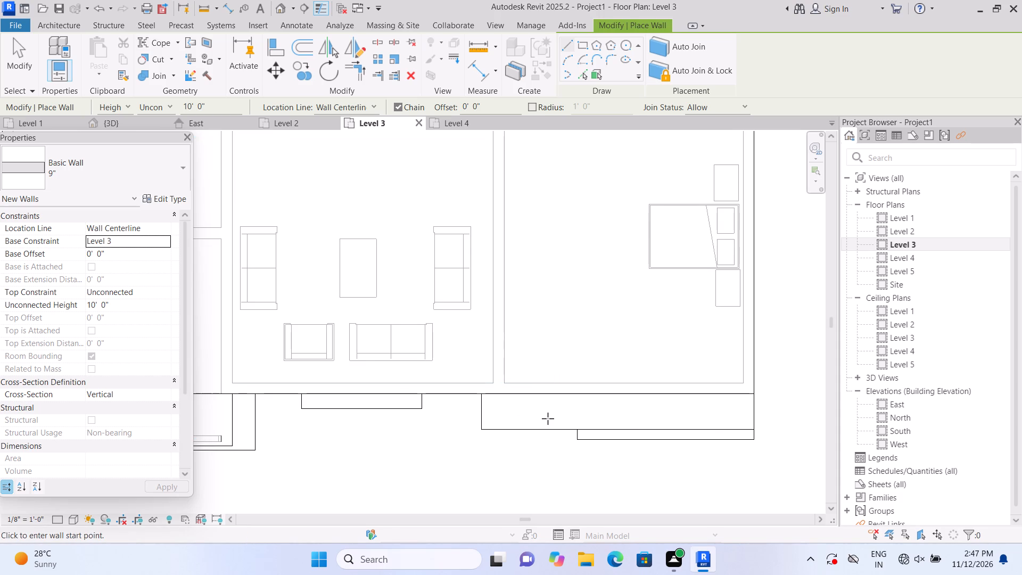
scroll(554, 400, up, 1)
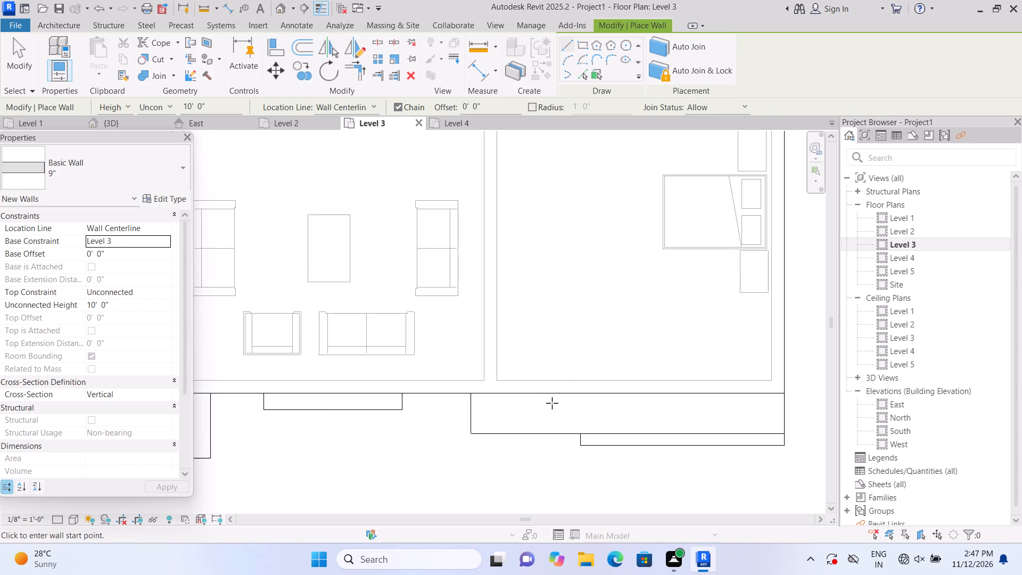
scroll(548, 408, down, 3)
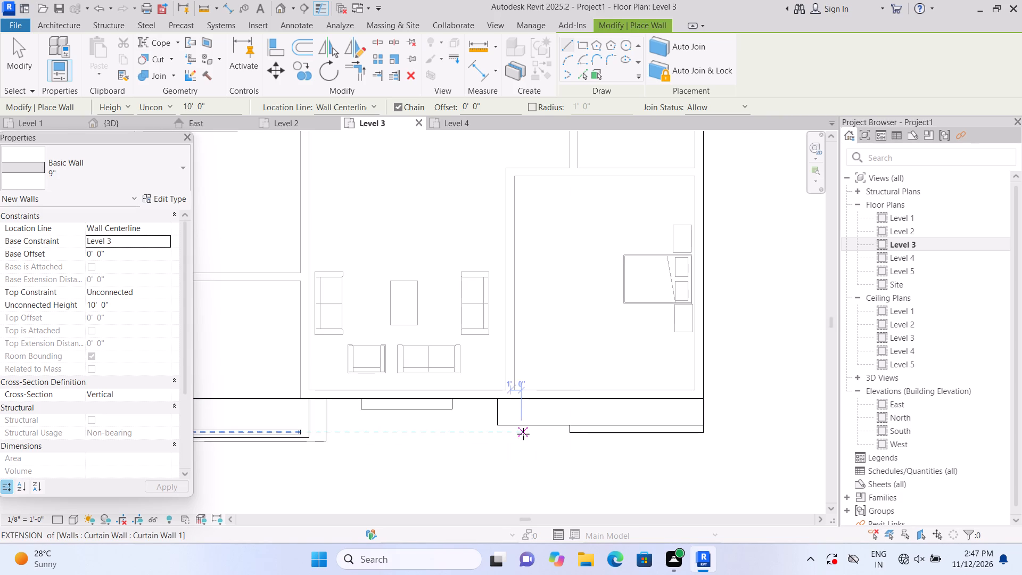
scroll(523, 434, up, 1)
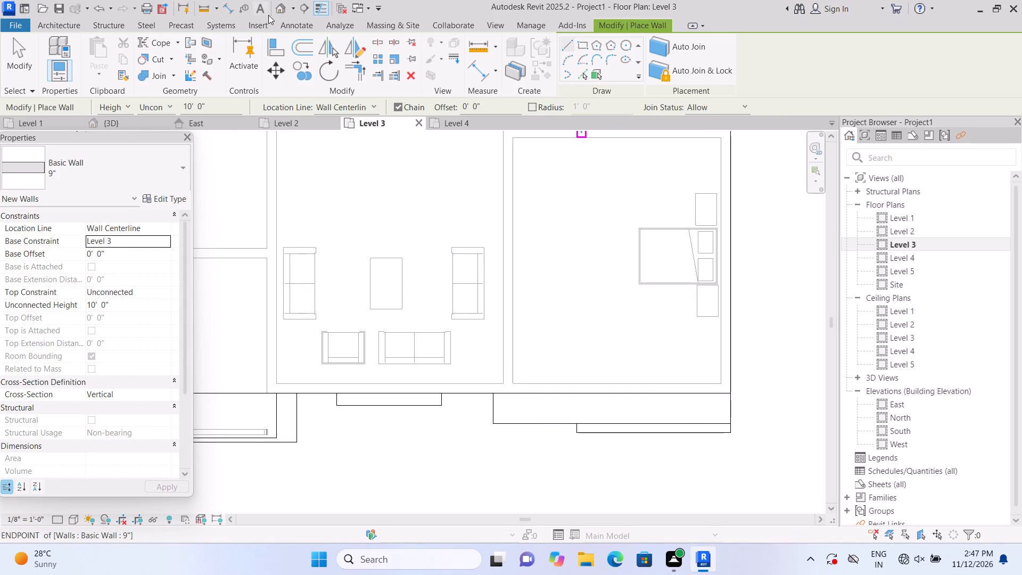
click(283, 7)
scroll(441, 268, up, 1)
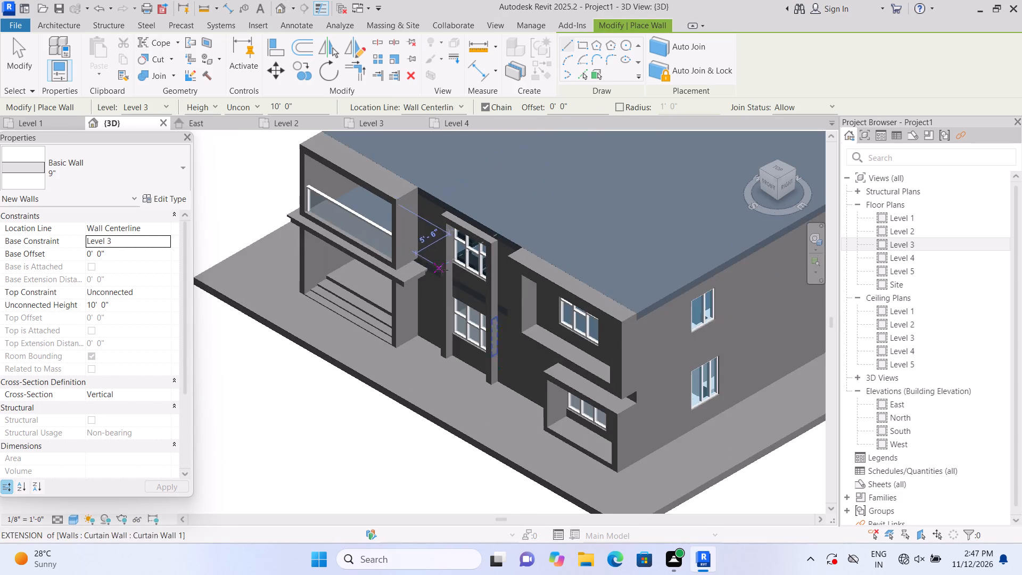
scroll(442, 270, up, 1)
scroll(517, 295, up, 1)
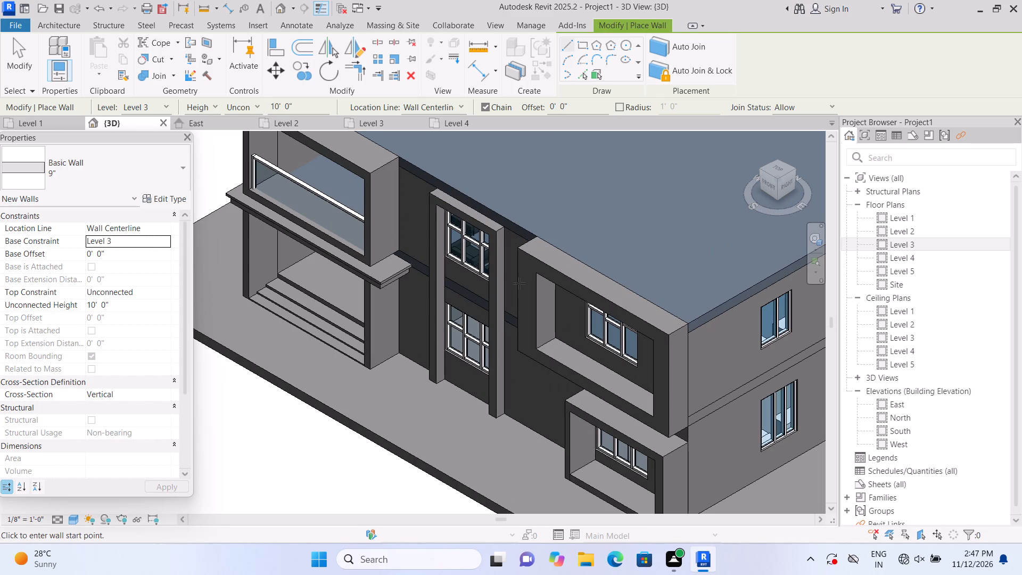
scroll(520, 282, up, 2)
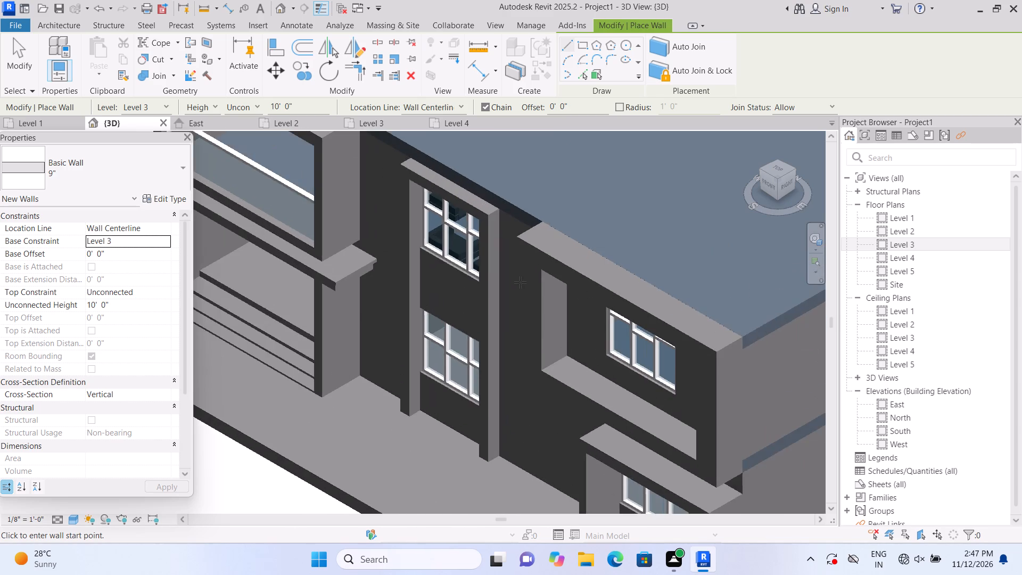
scroll(520, 282, down, 4)
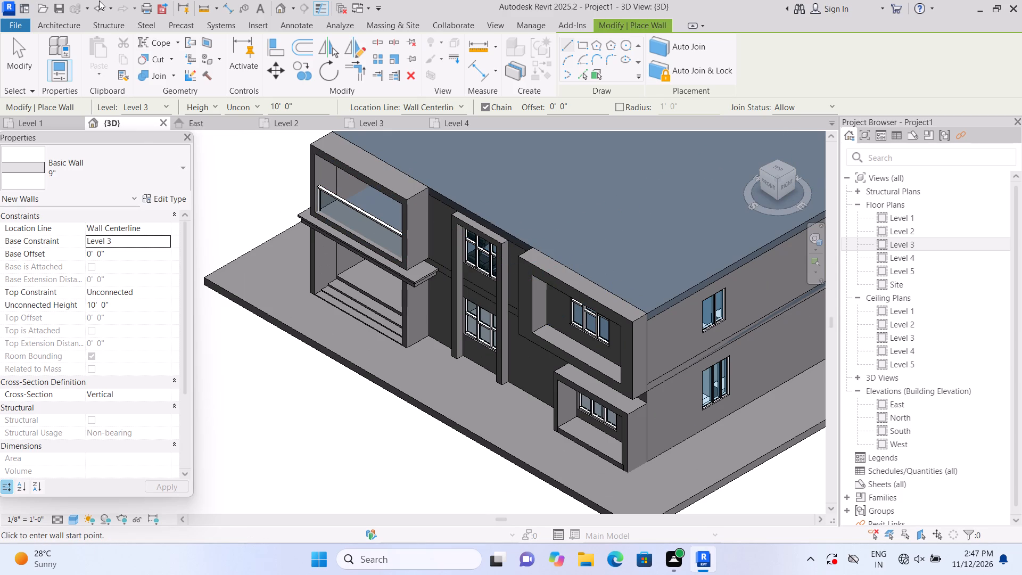
click(77, 26)
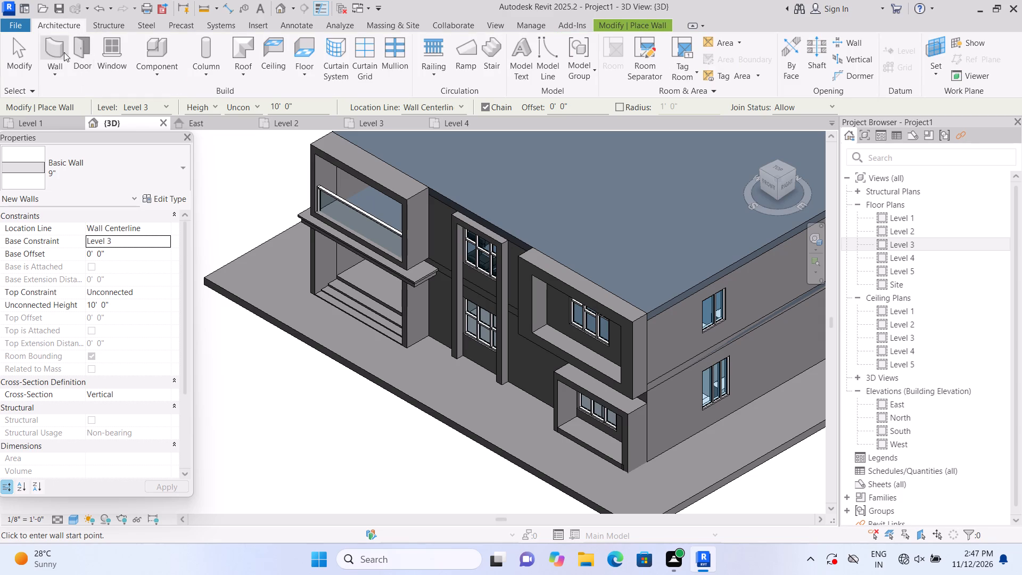
click(46, 53)
scroll(408, 327, up, 2)
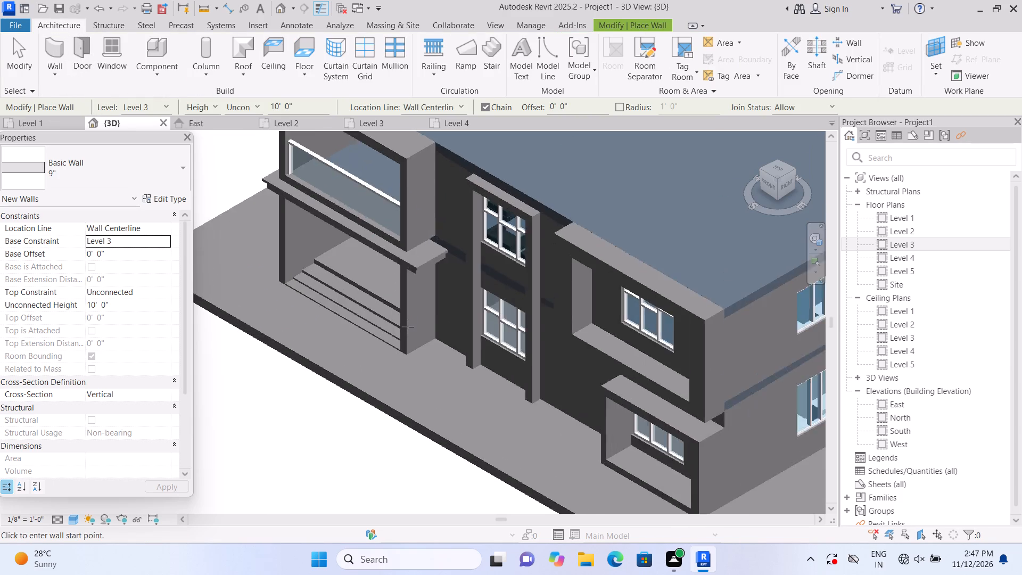
scroll(408, 327, up, 1)
scroll(410, 325, down, 3)
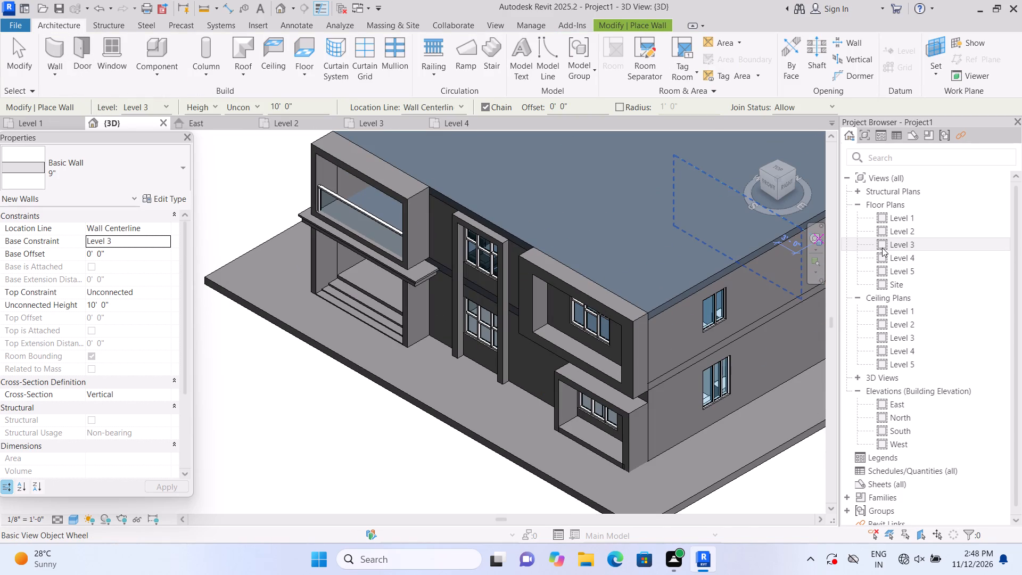
Draw a closed rectangle of 9" walls on Level 3, 4'-6" deep, across the roof edge behind the upper window surround.
double_click(881, 243)
scroll(658, 357, up, 1)
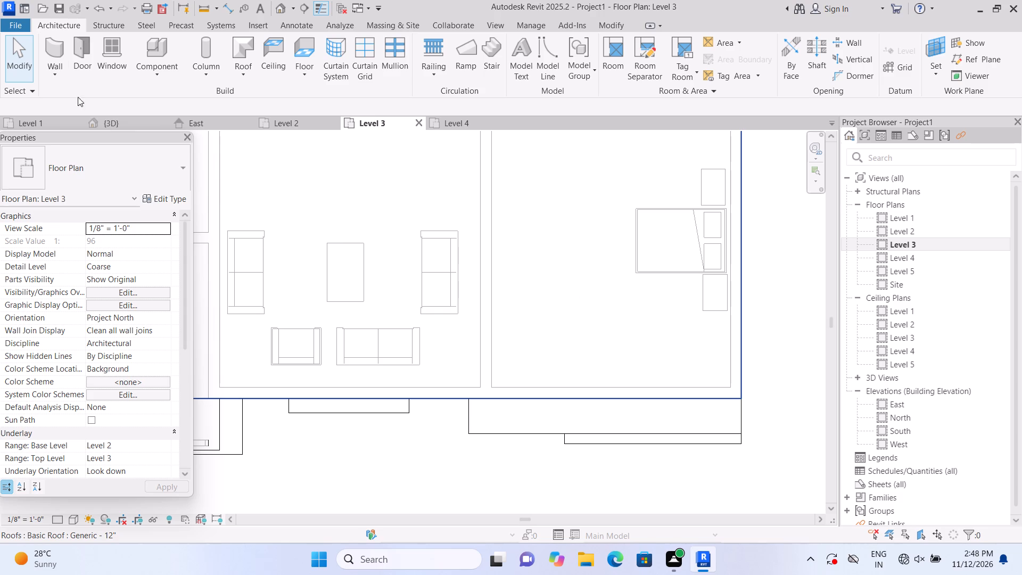
click(50, 52)
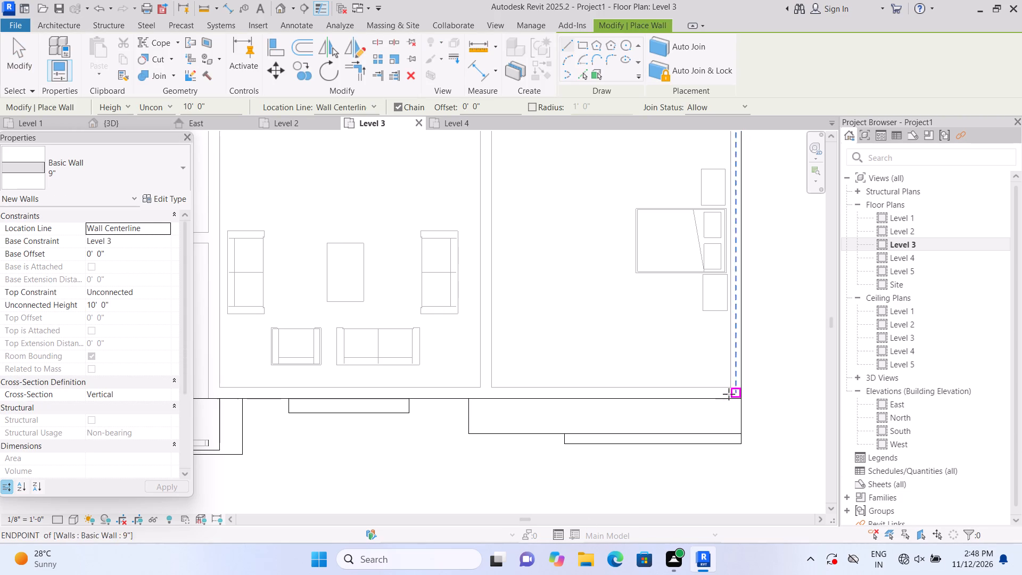
click(60, 21)
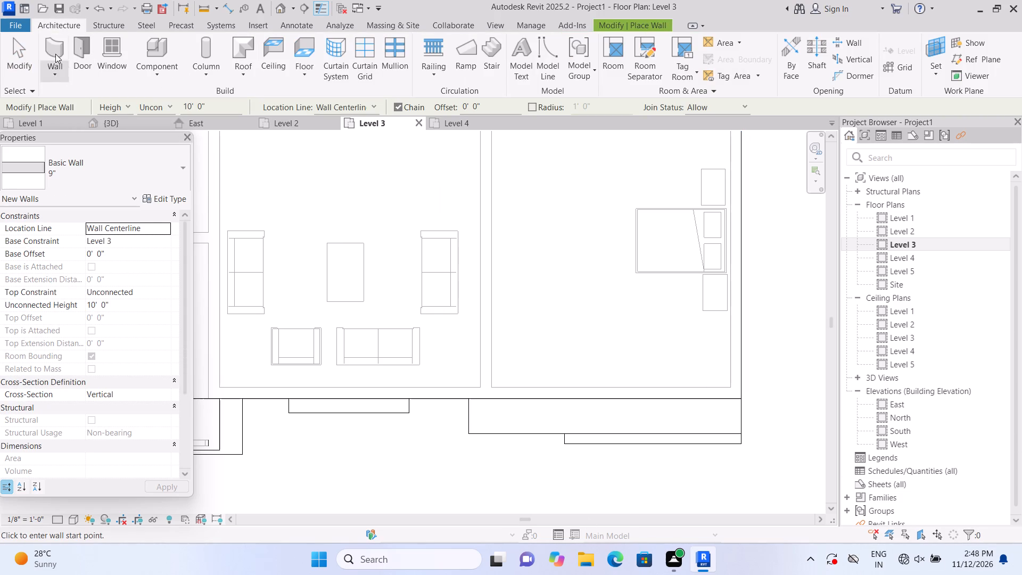
click(55, 52)
scroll(568, 419, up, 2)
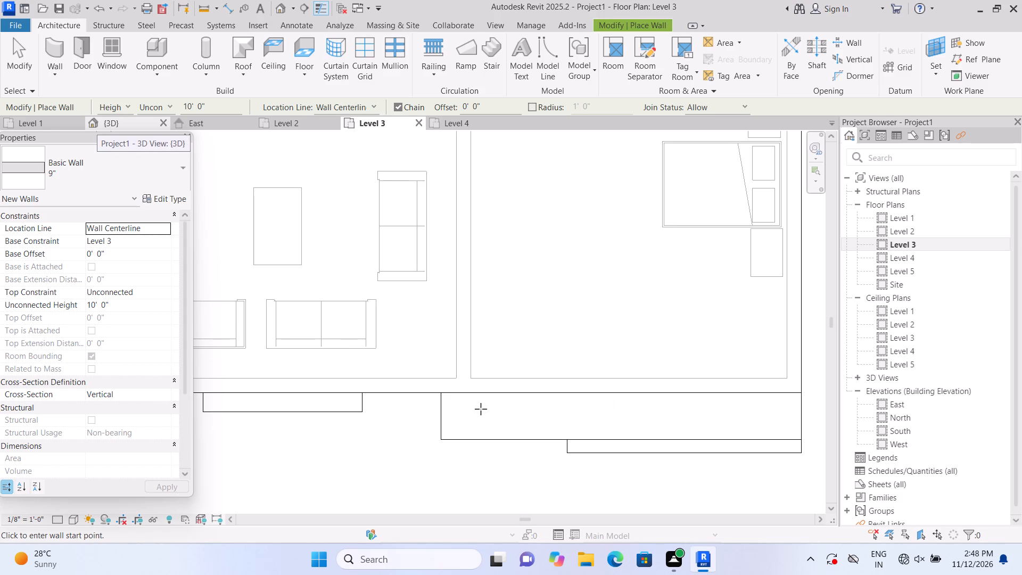
click(481, 409)
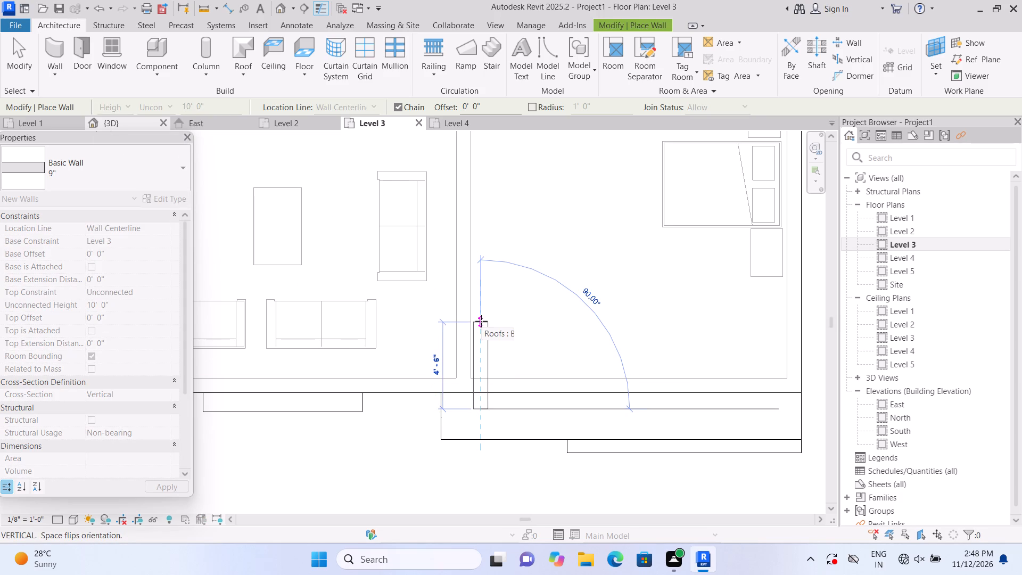
click(481, 321)
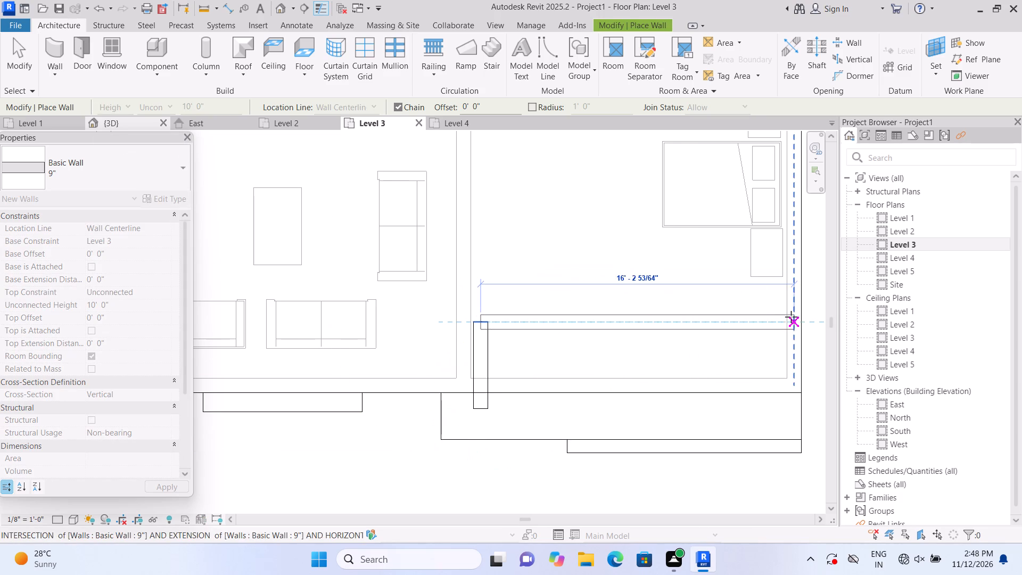
click(778, 319)
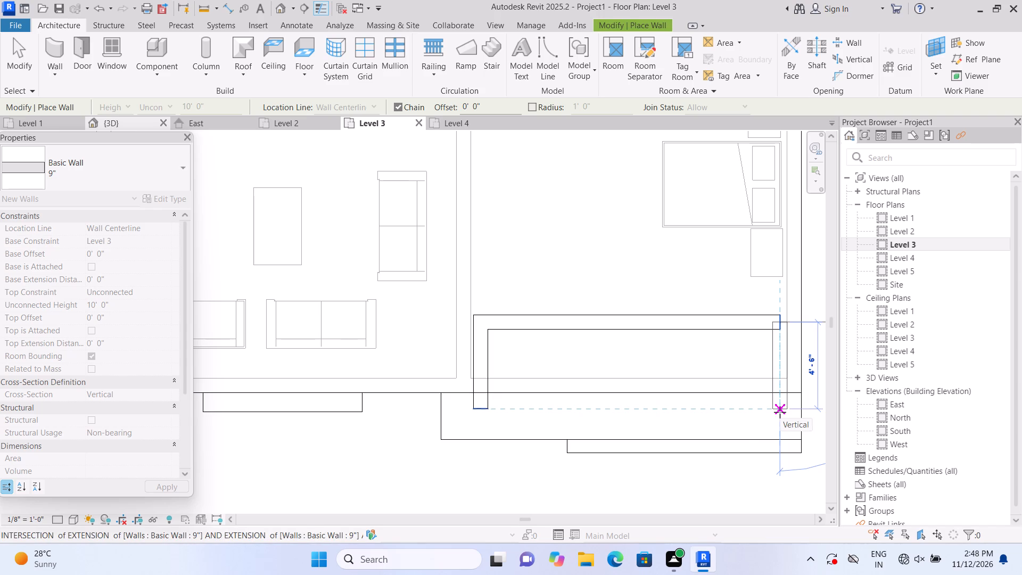
click(780, 412)
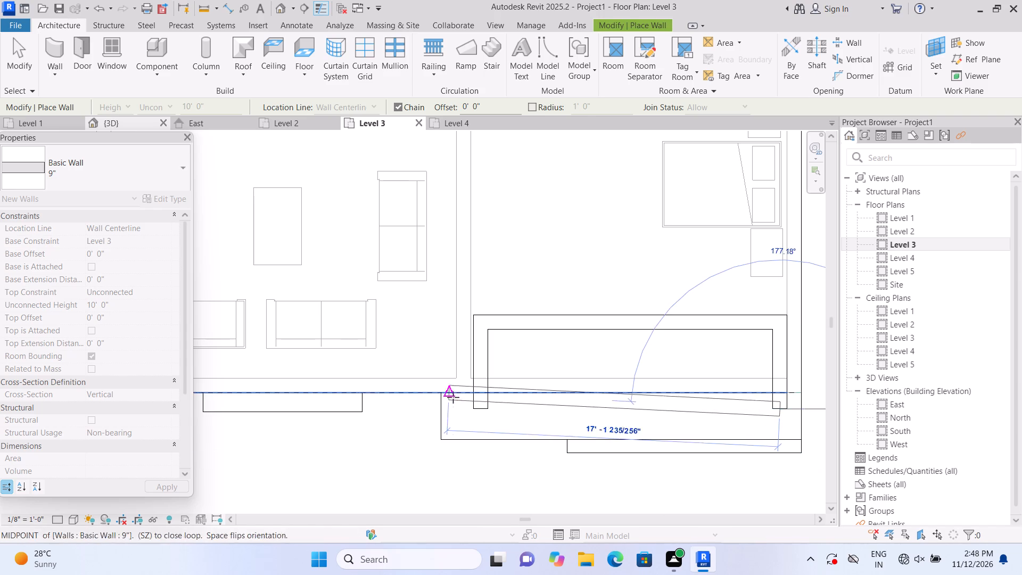
click(479, 407)
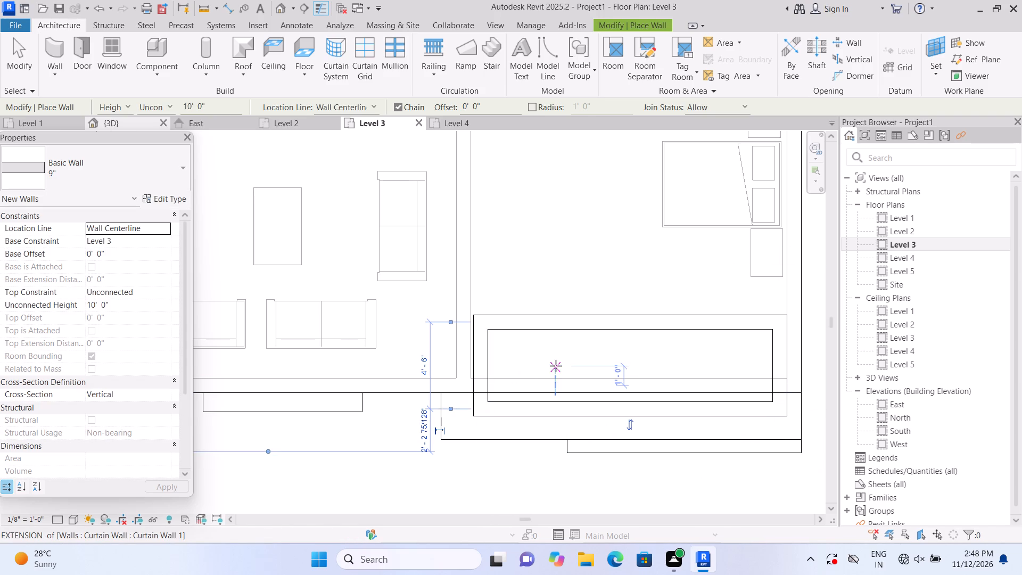
Leave the Wall tool and examine the new roof-level wall enclosure against the front facade in 3D.
key(Escape)
key(Escape)
scroll(549, 383, down, 1)
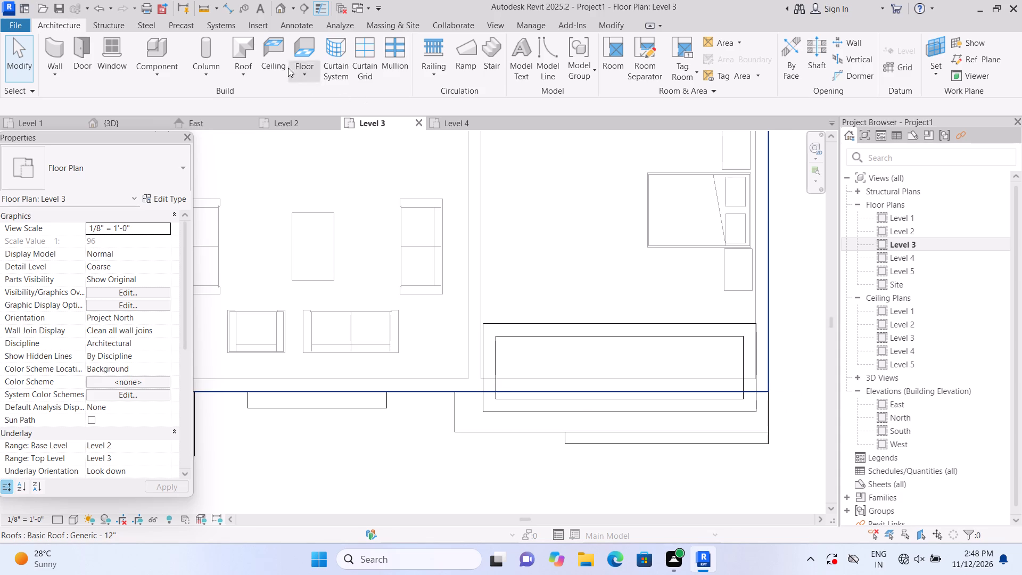
click(281, 4)
scroll(629, 307, up, 2)
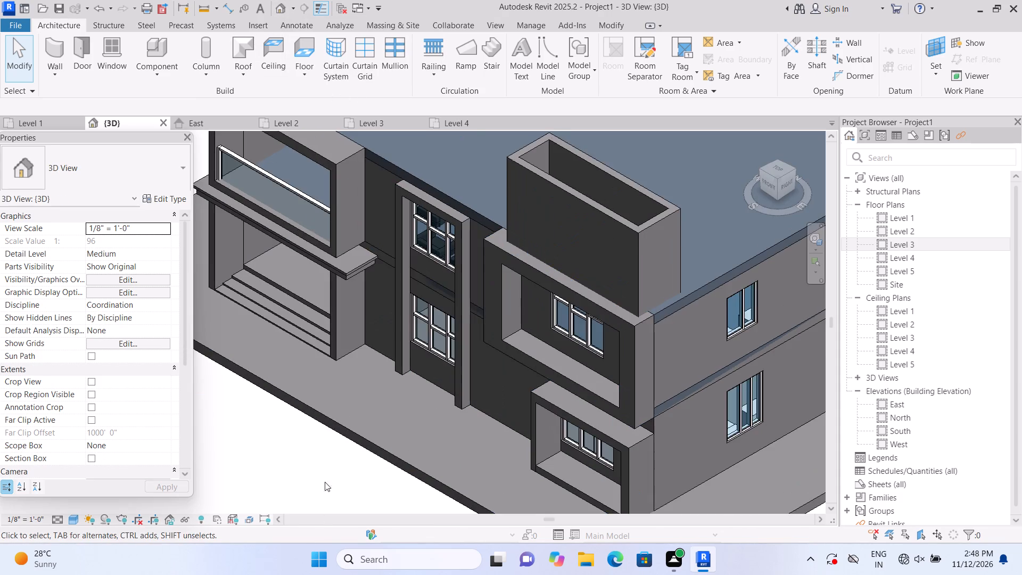
scroll(327, 457, down, 2)
scroll(303, 459, up, 1)
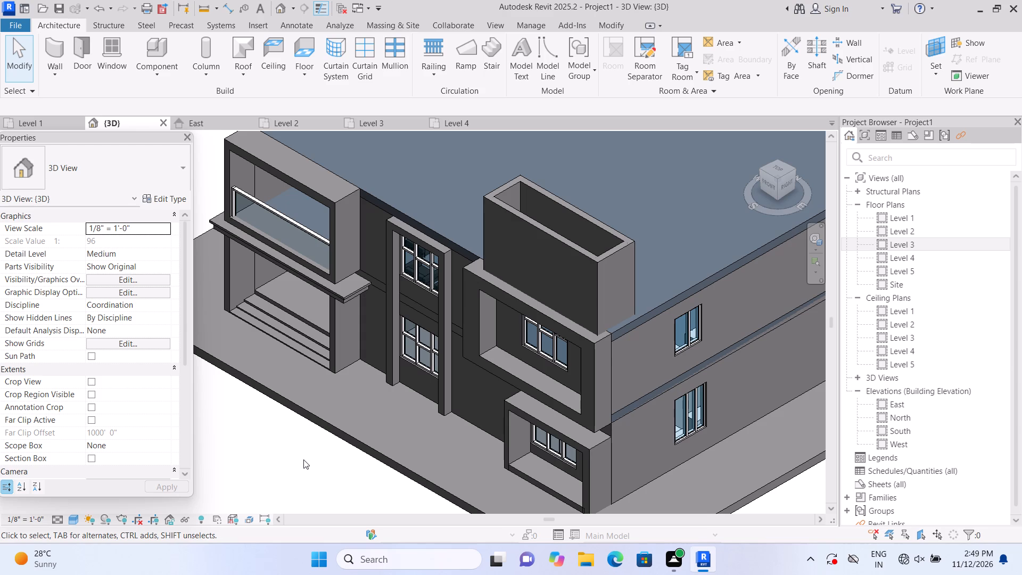
scroll(337, 453, down, 3)
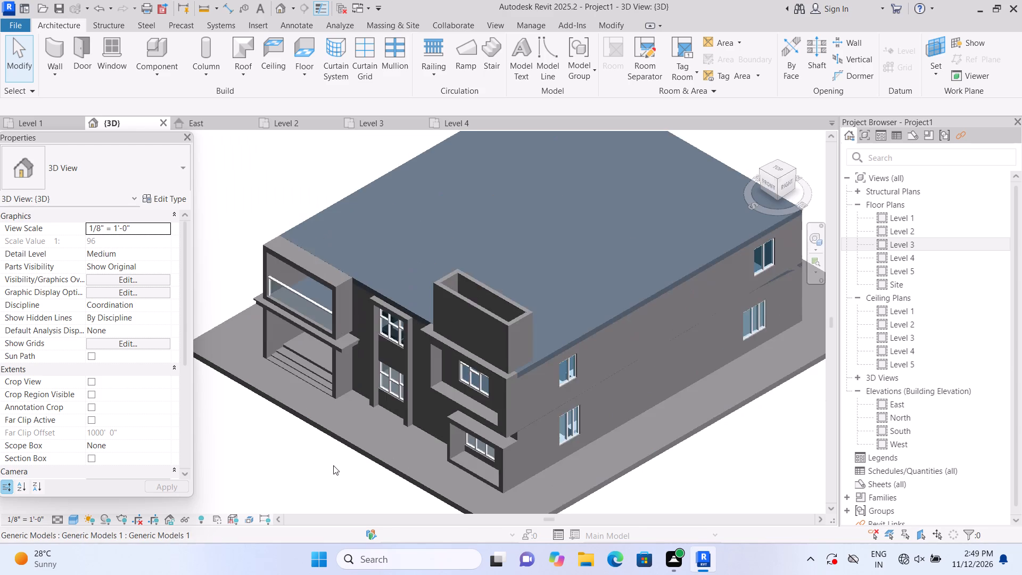
scroll(329, 481, up, 2)
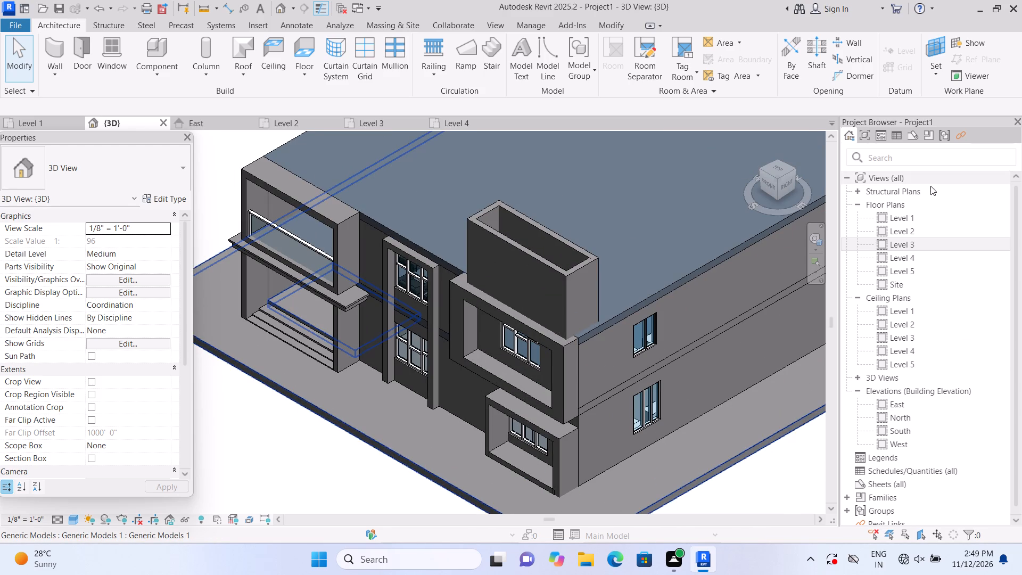
Open the Level 4 floor plan and set its underlay base level to Level 3.
double_click(881, 245)
click(883, 267)
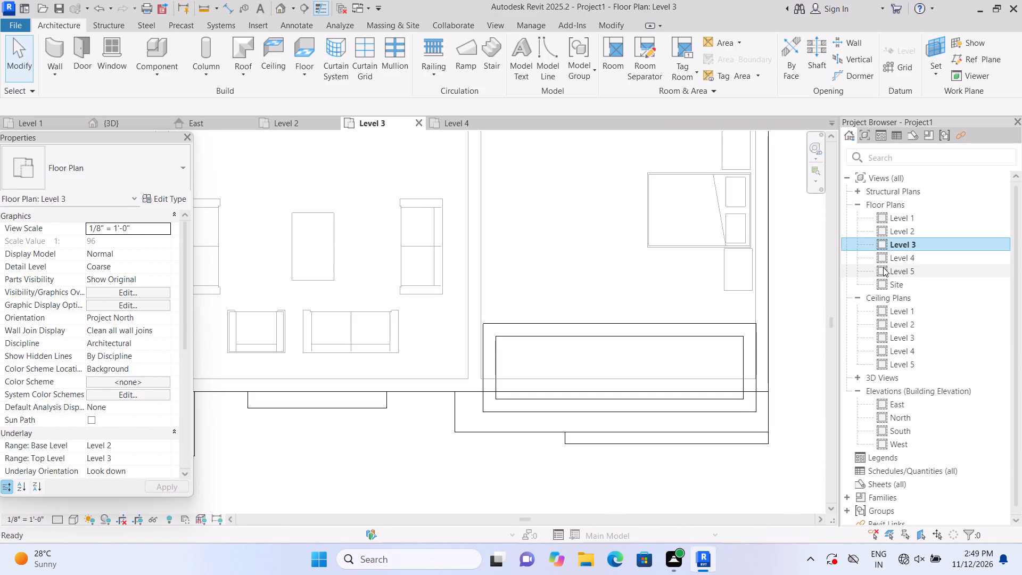
click(879, 255)
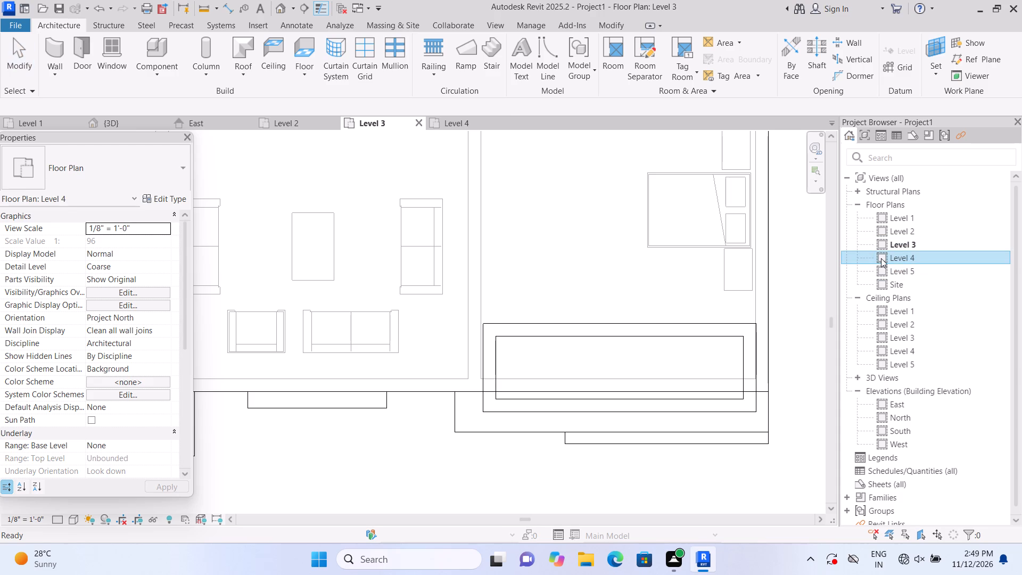
triple_click(881, 258)
triple_click(881, 258)
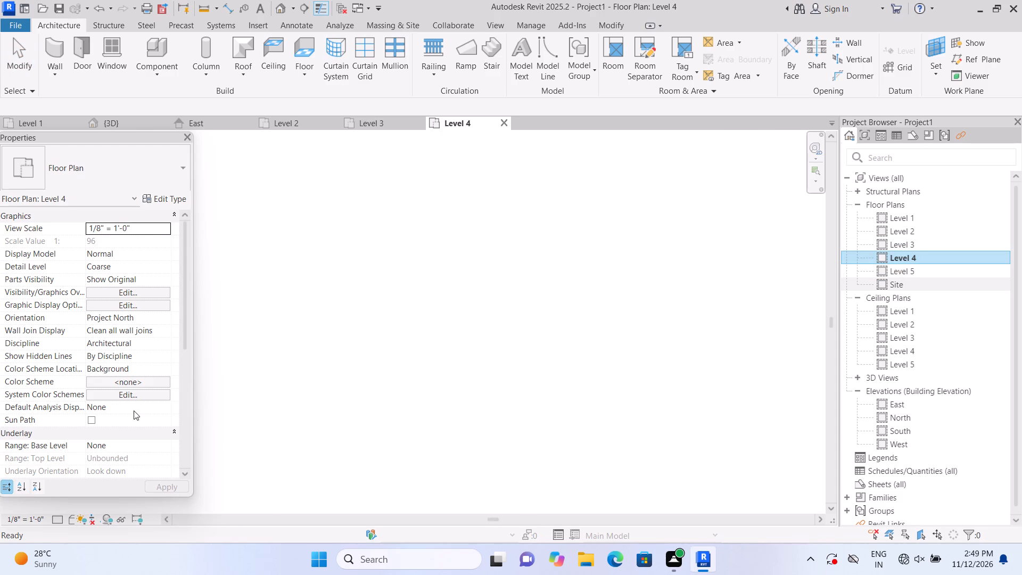
click(174, 430)
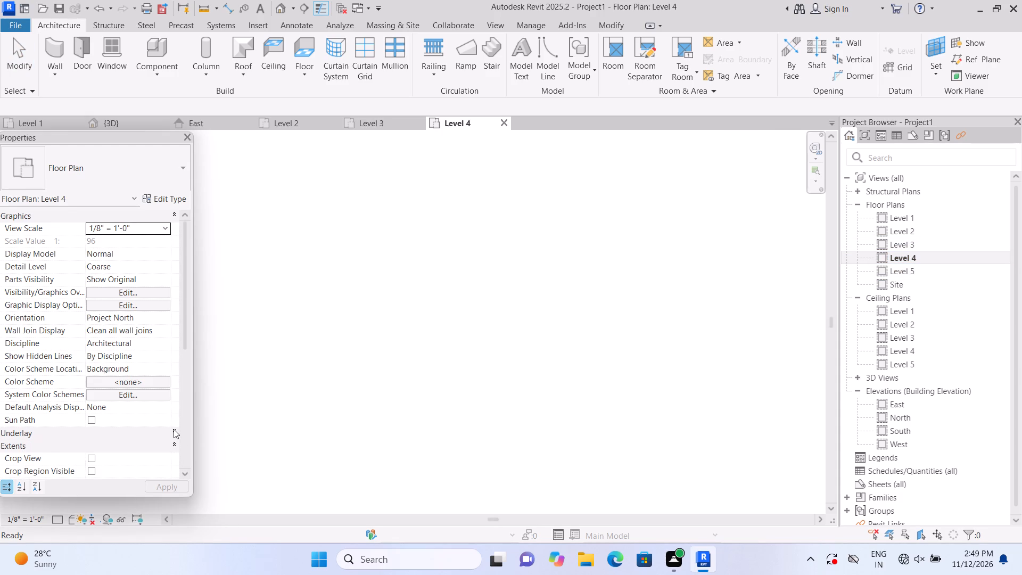
click(174, 429)
double_click(161, 443)
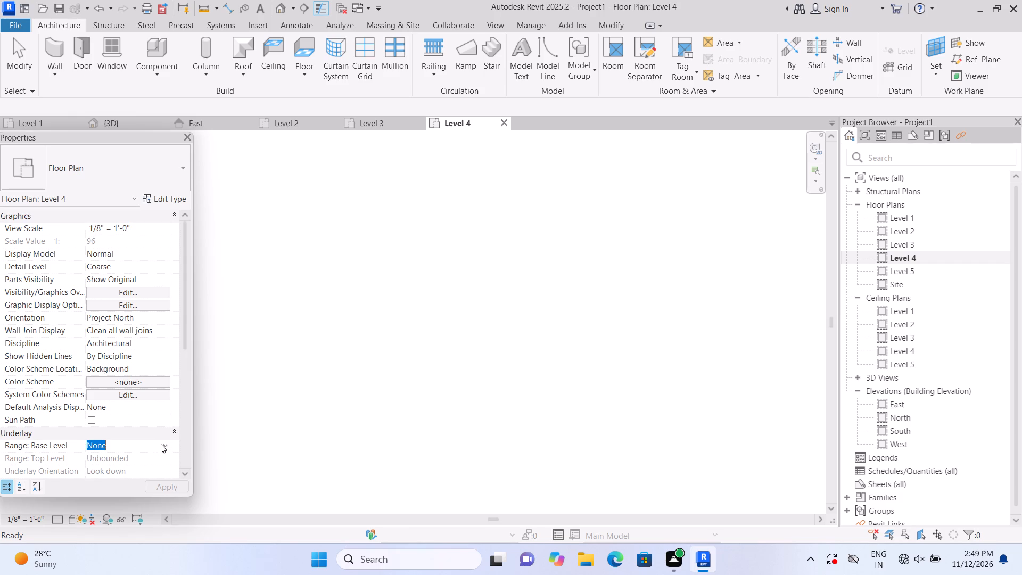
click(164, 443)
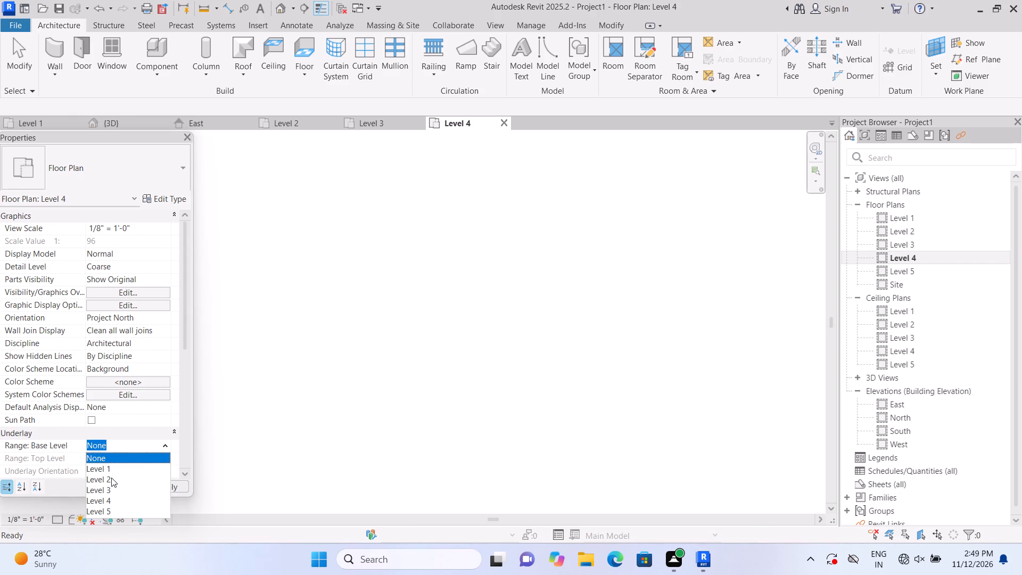
click(109, 490)
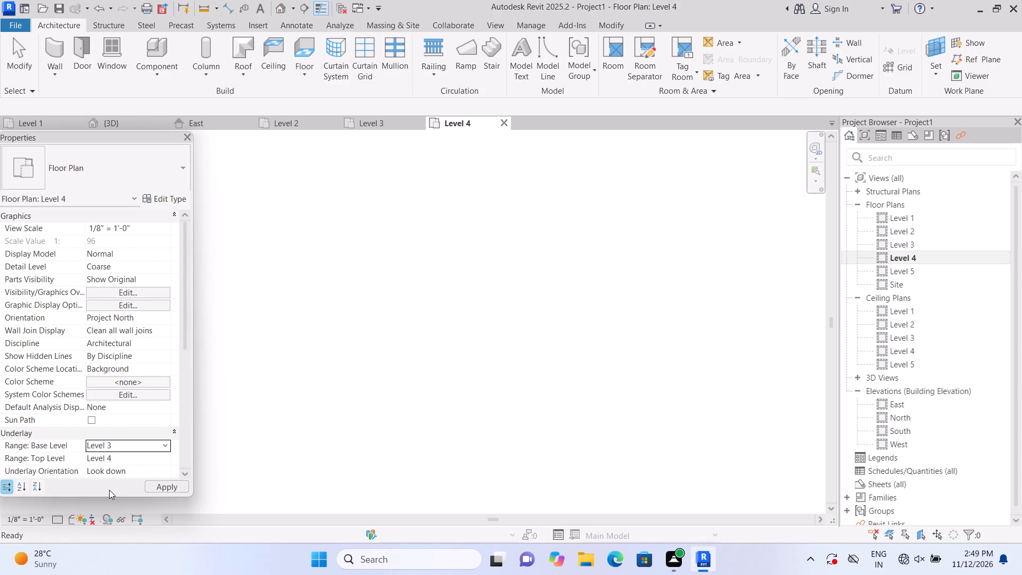
click(175, 491)
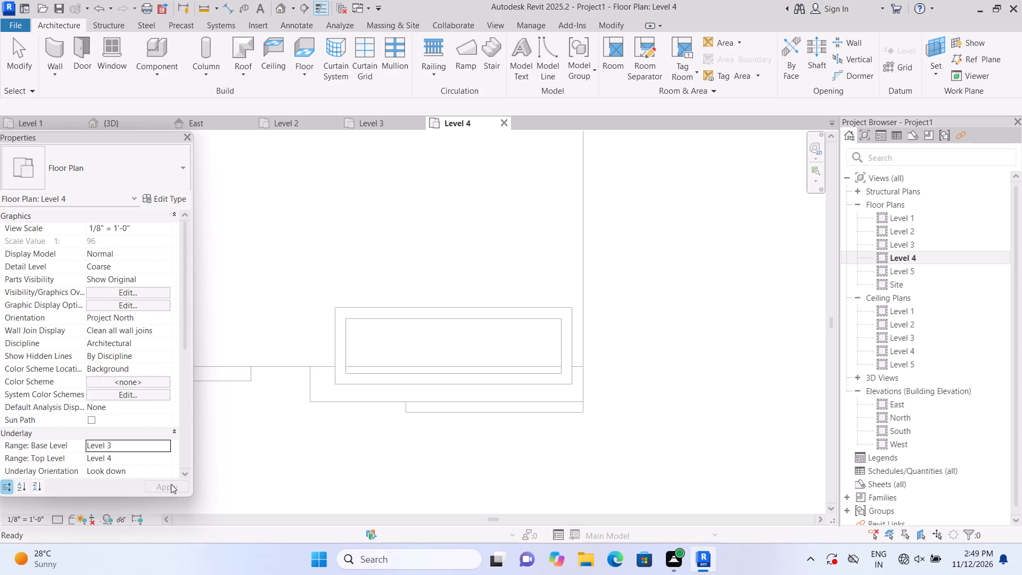
Create a Generic - 12" footprint roof on Level 4 from a sloped rectangle about 19'-3" by 5'-3", overhanging both short ends of the wall enclosure.
scroll(257, 457, down, 3)
scroll(323, 457, down, 3)
middle_drag(281, 454, 553, 492)
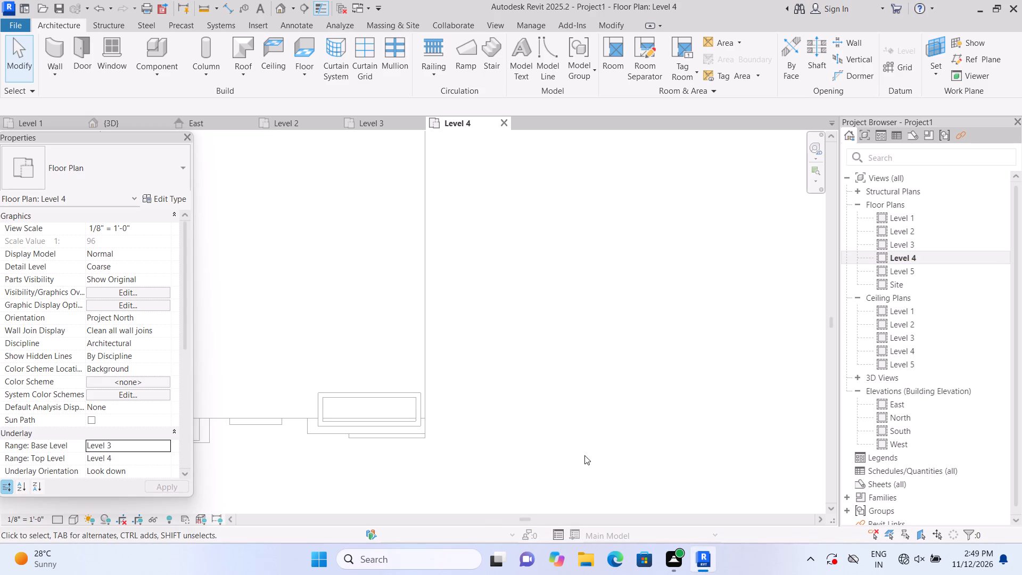
scroll(249, 450, up, 1)
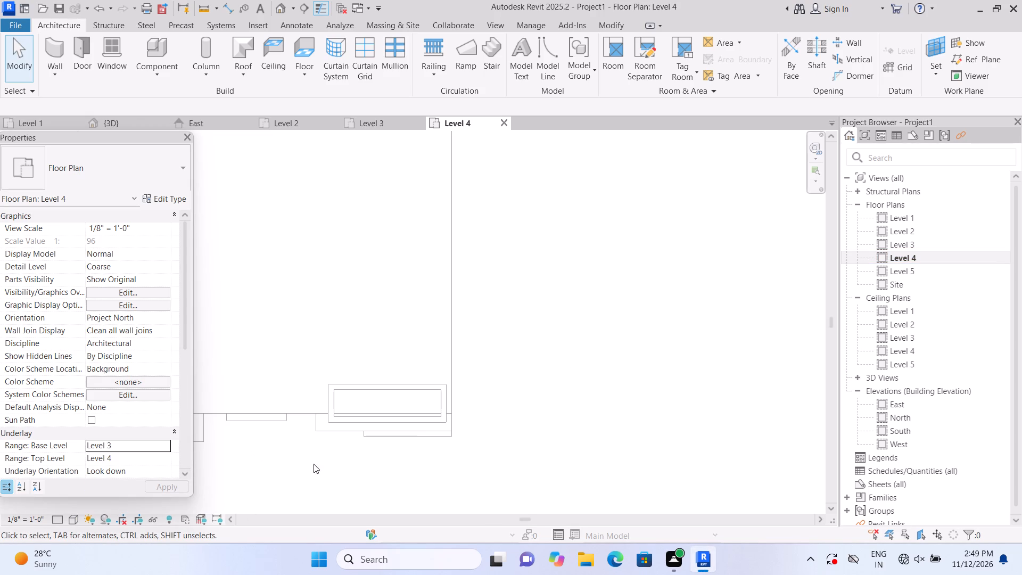
scroll(492, 460, down, 3)
scroll(734, 433, down, 4)
scroll(554, 453, up, 3)
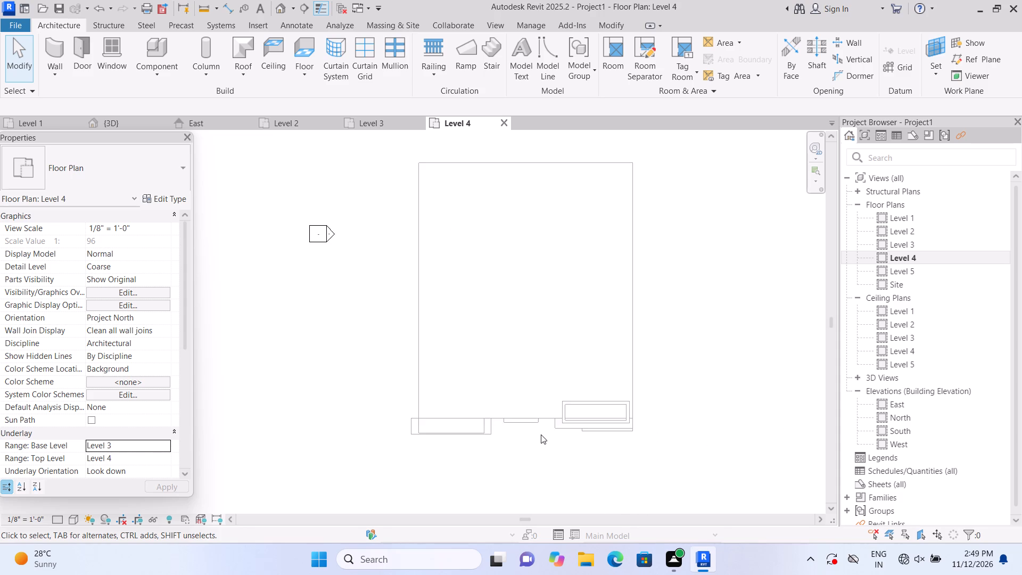
scroll(577, 396, up, 4)
scroll(738, 443, up, 2)
scroll(653, 465, up, 2)
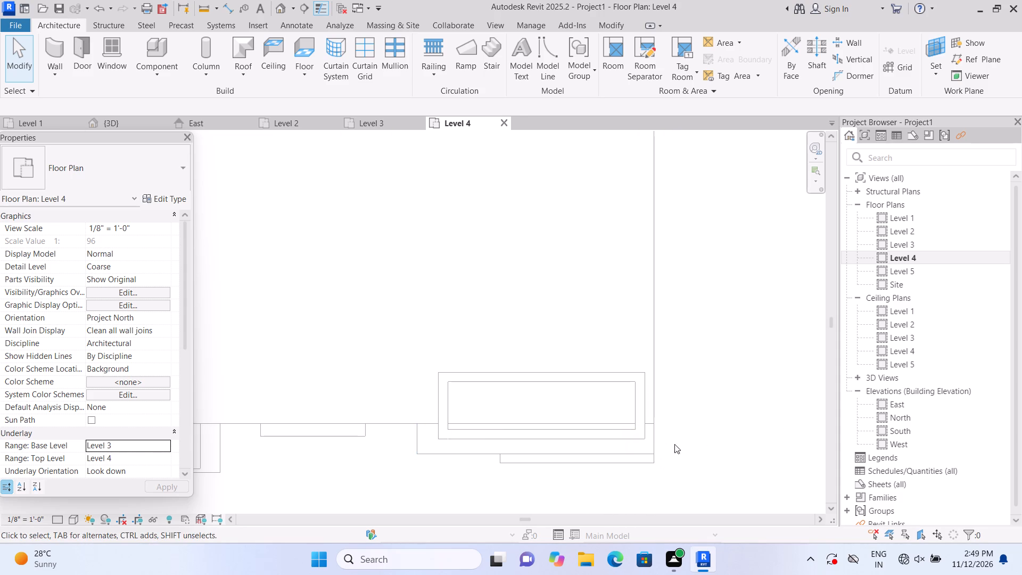
scroll(744, 414, down, 2)
scroll(643, 499, up, 2)
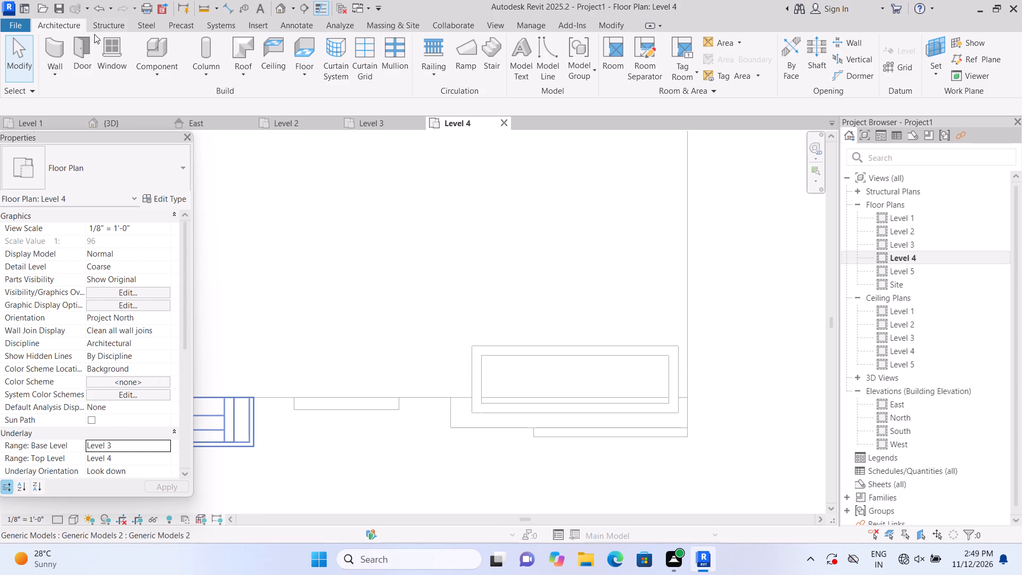
click(239, 73)
click(249, 97)
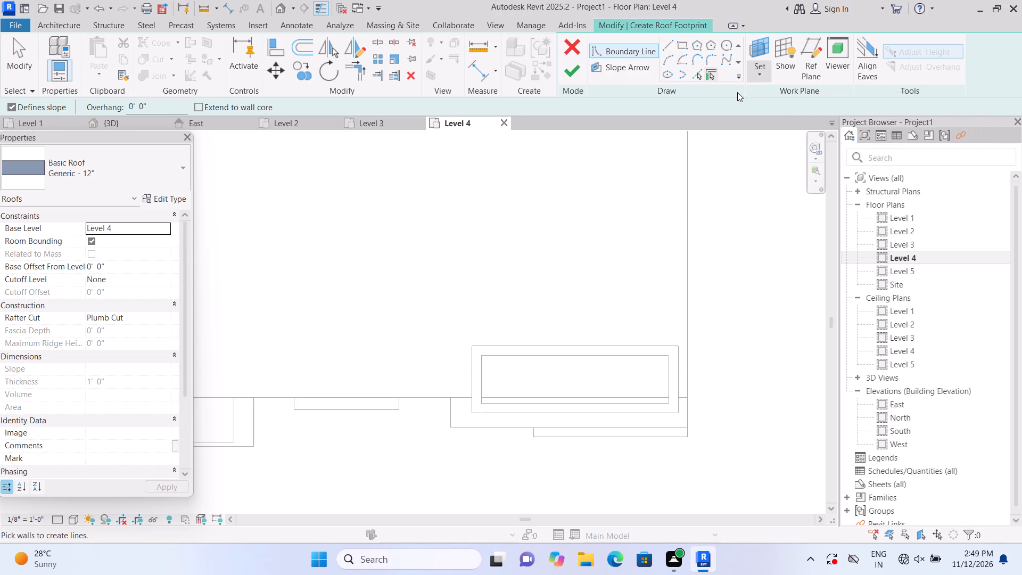
click(760, 76)
click(764, 118)
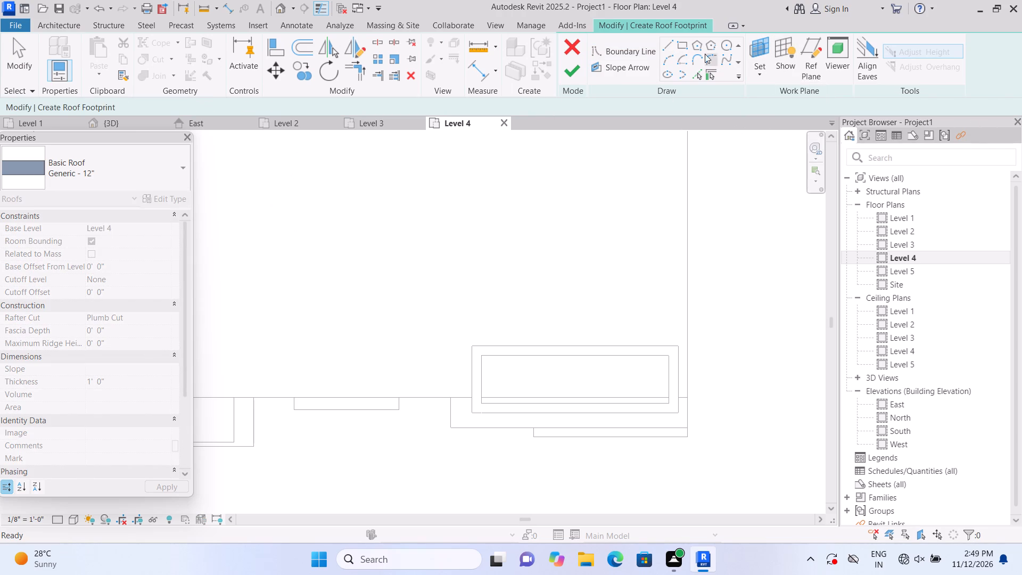
click(683, 48)
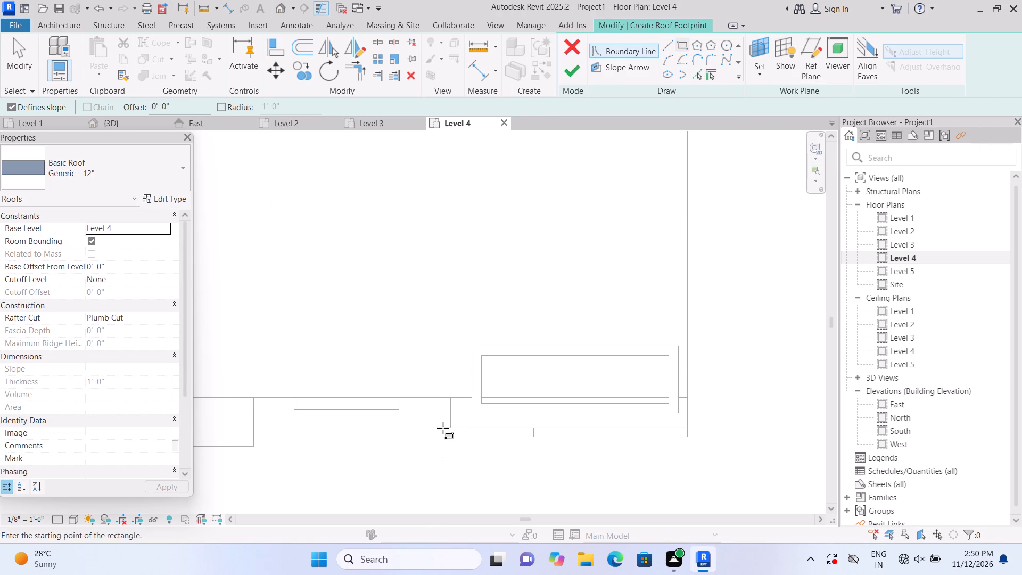
click(453, 348)
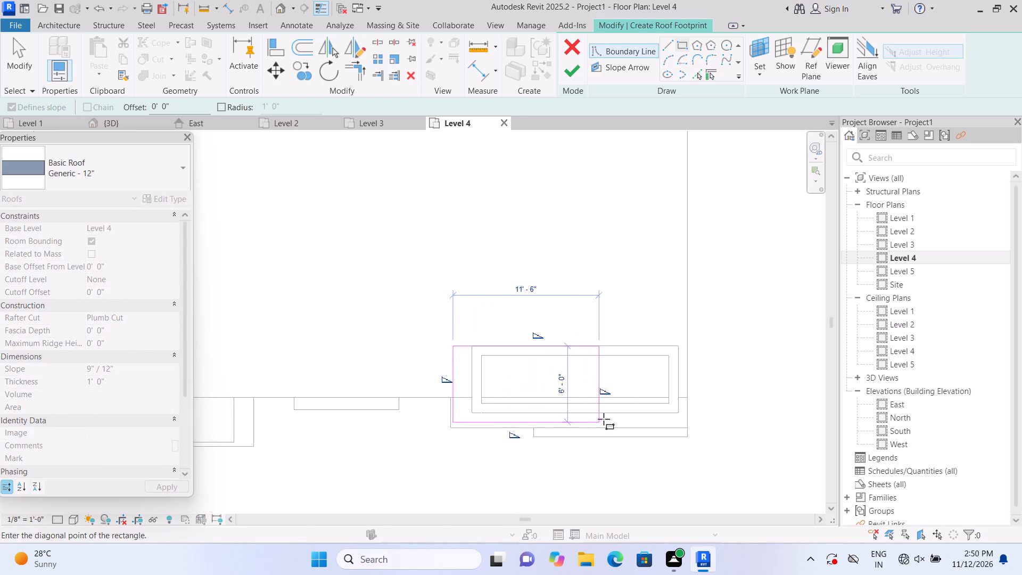
scroll(627, 421, up, 3)
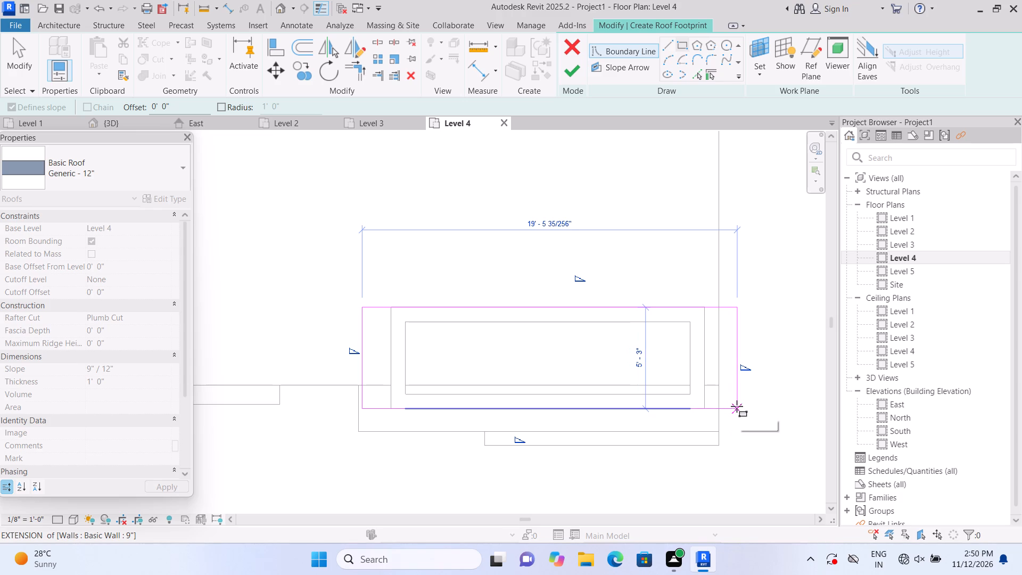
double_click(735, 406)
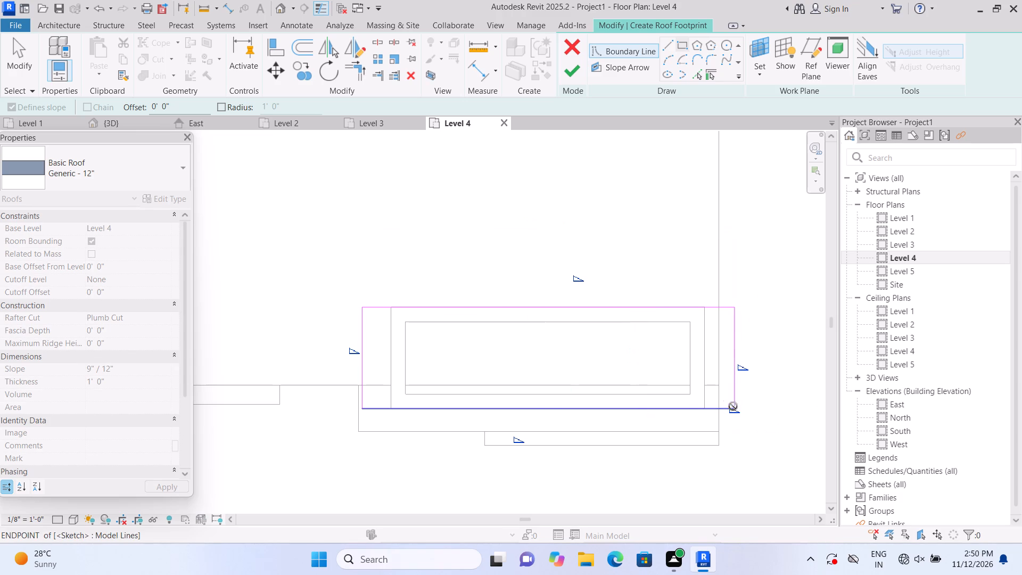
click(578, 67)
scroll(622, 151, down, 2)
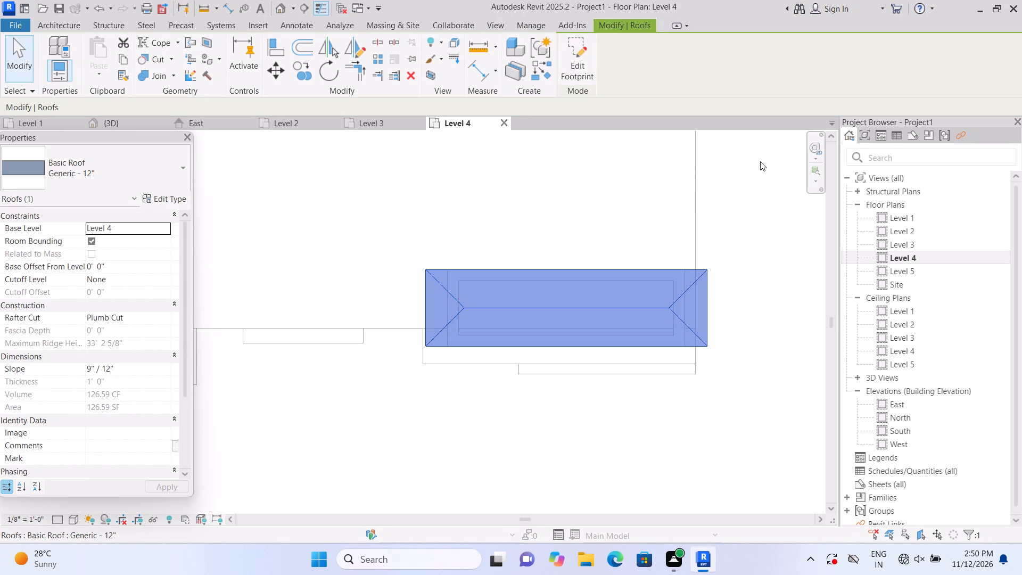
Edit the new roof's footprint in 3D, removing the slope definition from both long edges to form a gable roof.
click(280, 8)
scroll(506, 262, up, 1)
click(537, 218)
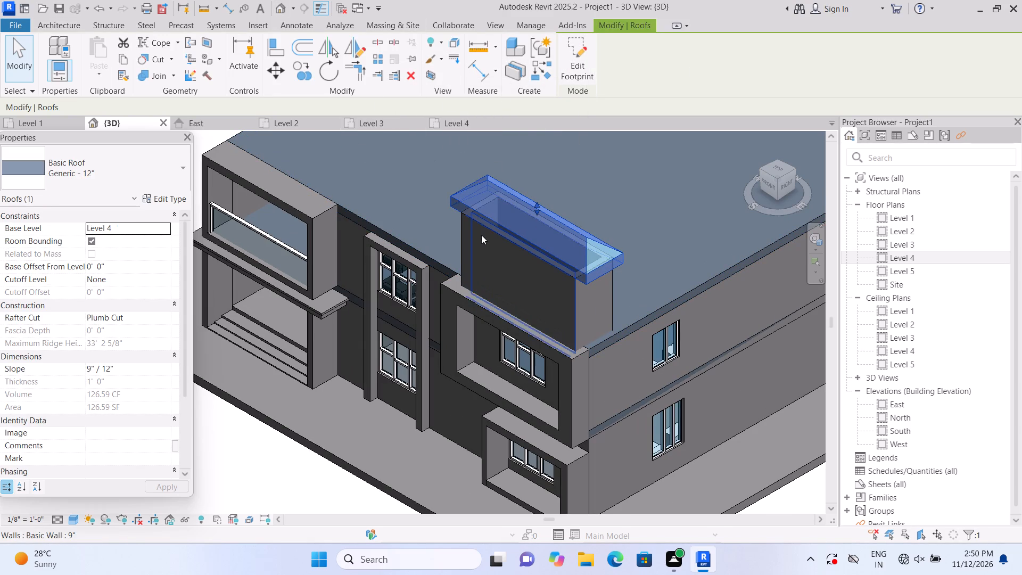
double_click(513, 223)
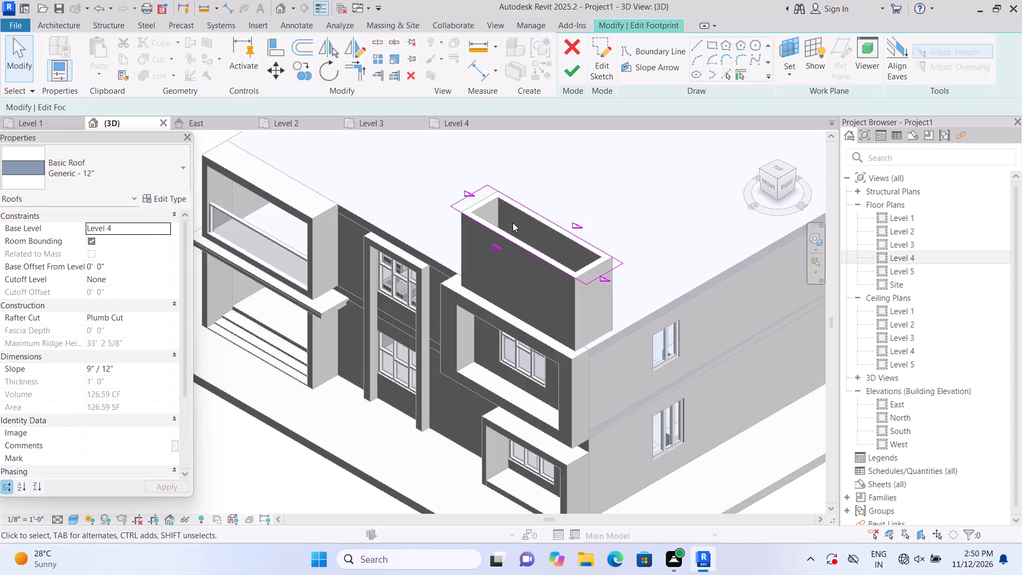
scroll(513, 223, up, 2)
click(561, 220)
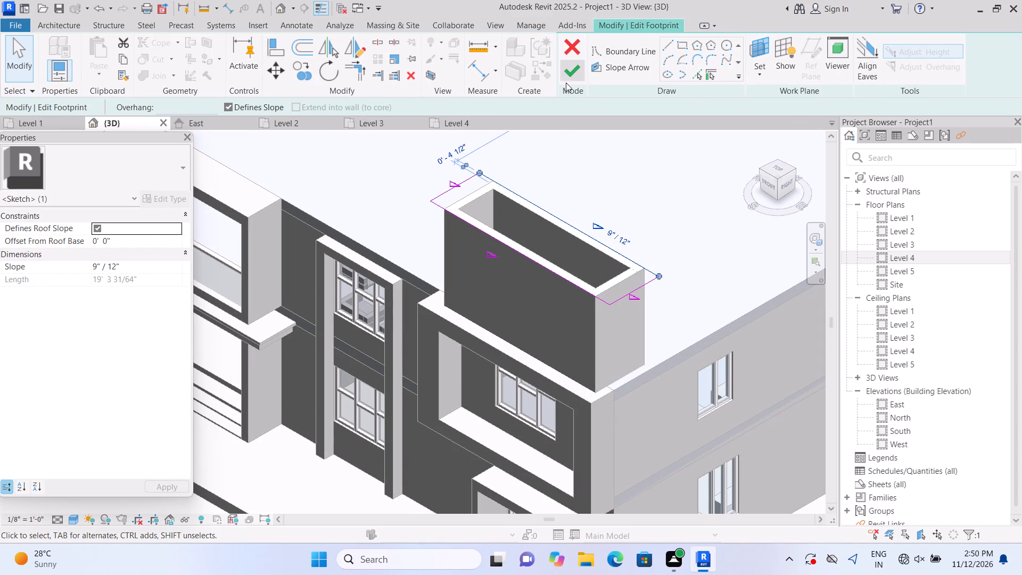
click(228, 106)
click(520, 253)
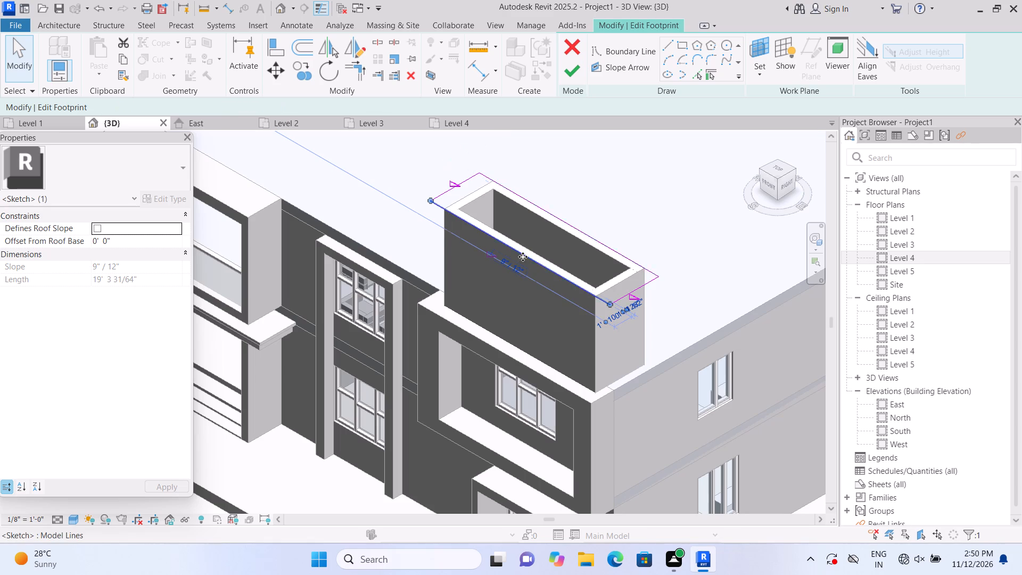
click(228, 105)
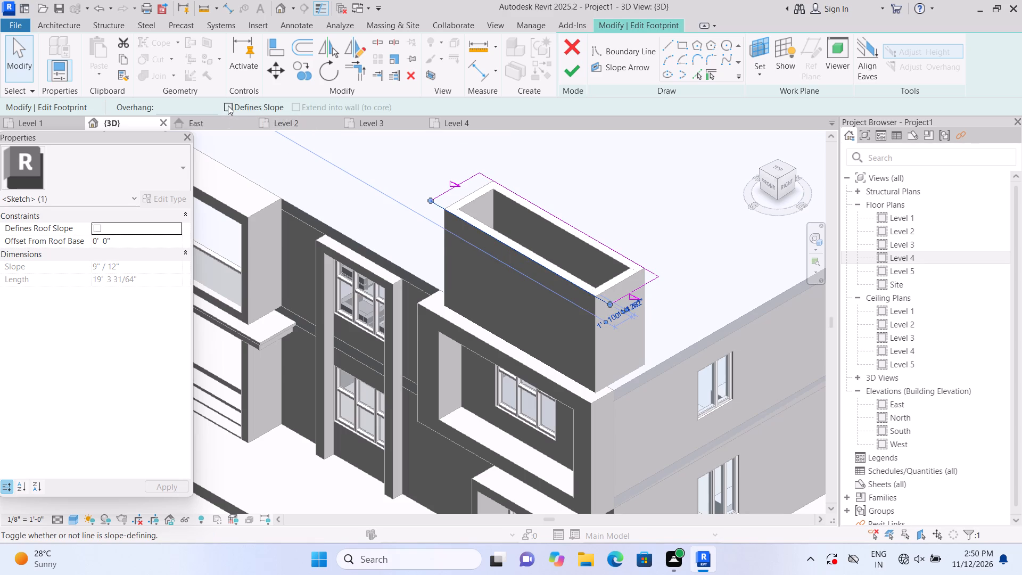
click(563, 77)
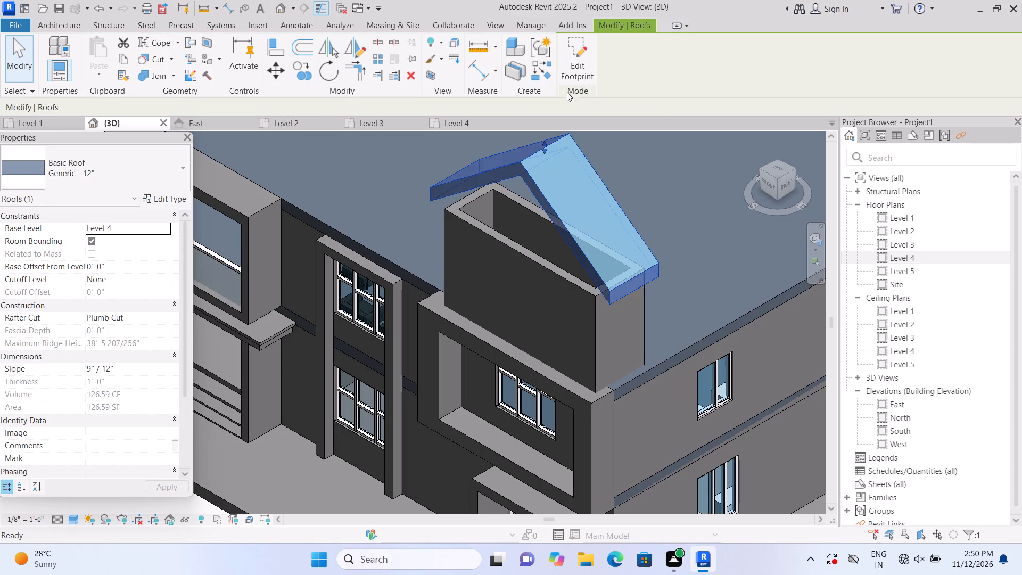
Attach the top of the enclosure's long front wall to the gable roof.
click(557, 302)
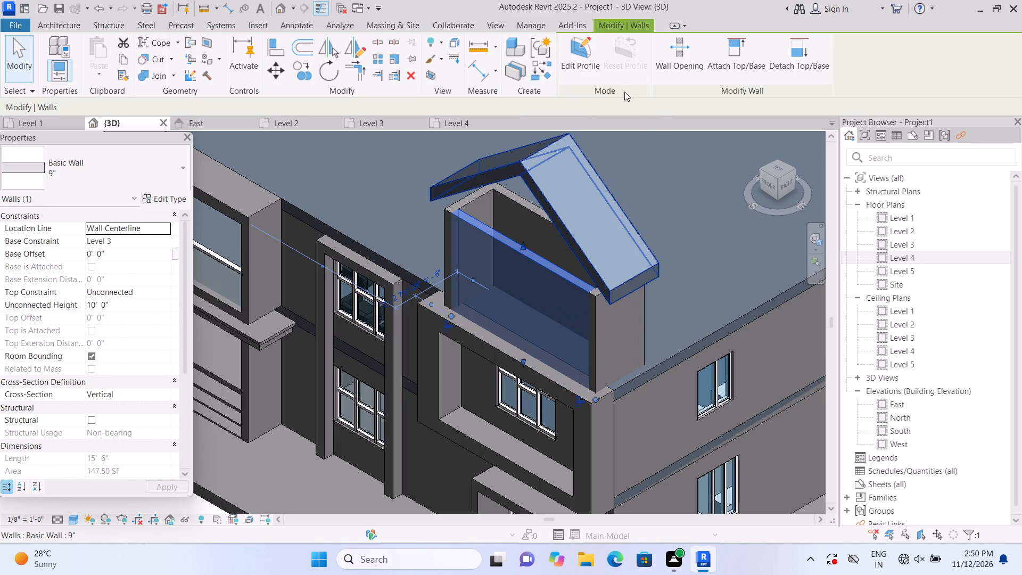
click(720, 50)
click(591, 202)
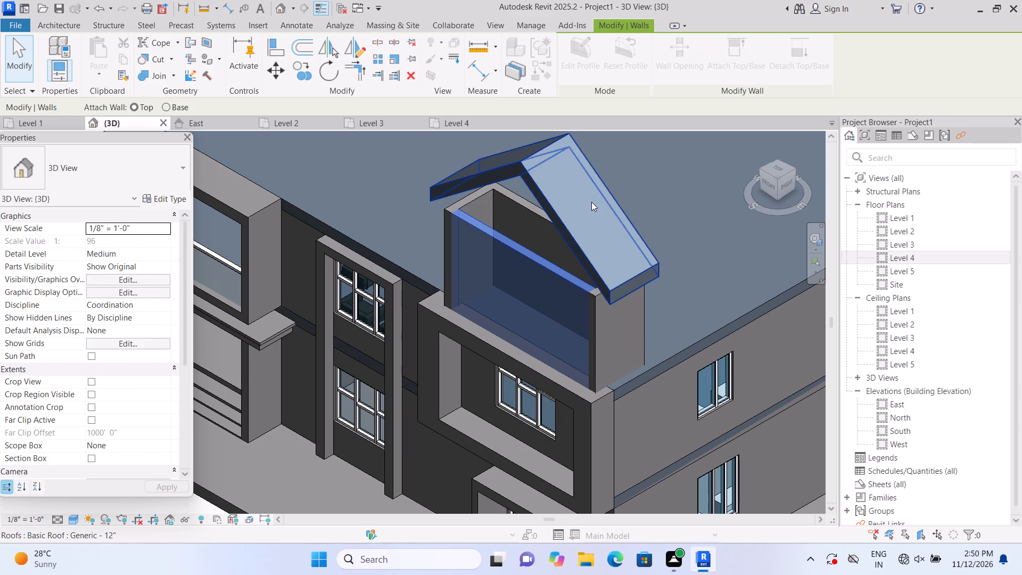
key(Escape)
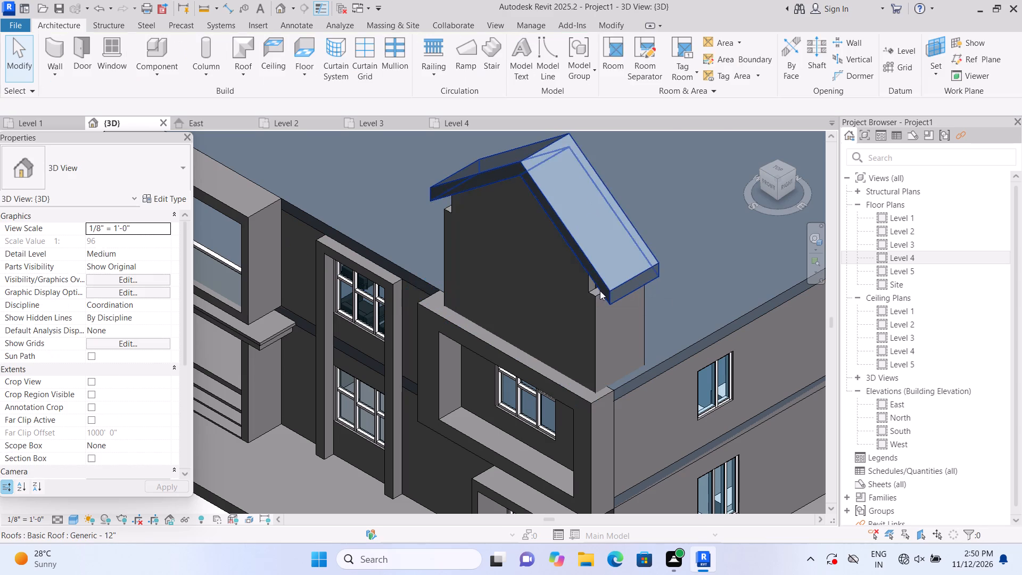
Attach the top of the enclosure's short wall at the building's front corner, beside the right façade, to the gable roof.
click(631, 322)
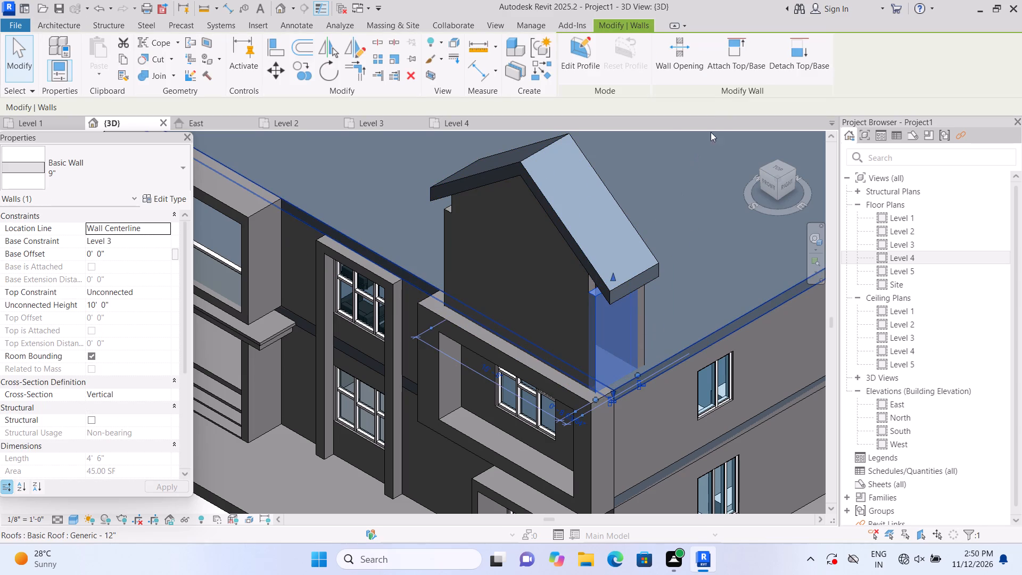
click(729, 72)
click(616, 264)
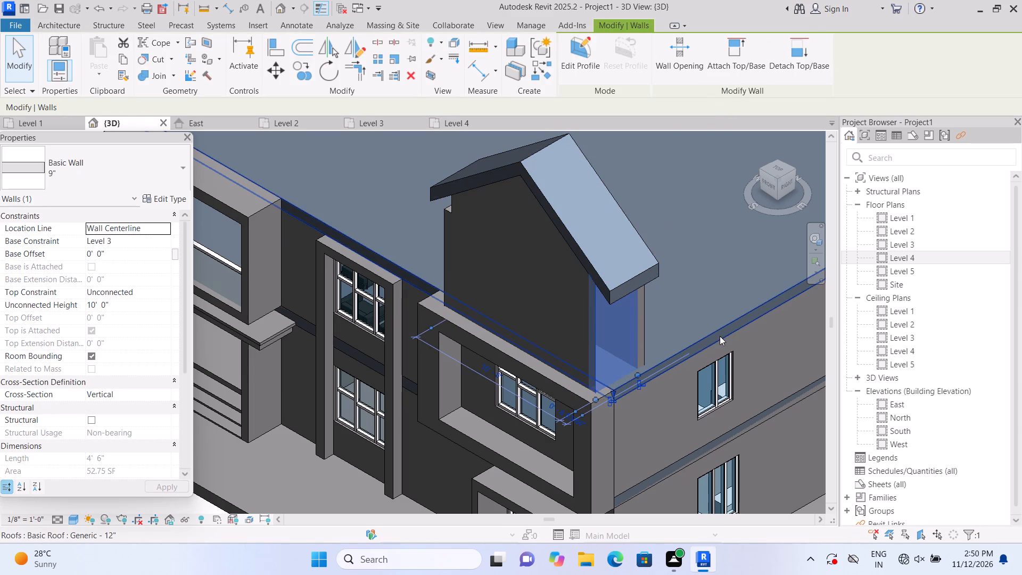
key(Escape)
Examine the building's front façade and the gable-roofed enclosure in the 3D view.
scroll(691, 317, down, 6)
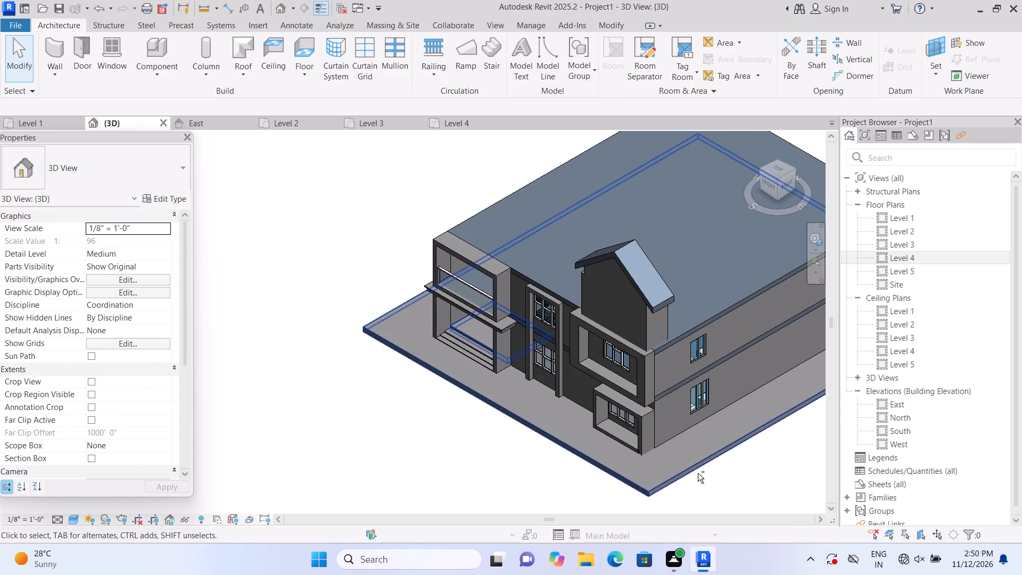
shift+drag(645, 482, 637, 483)
shift+scroll(633, 475, down, 1)
scroll(773, 462, down, 2)
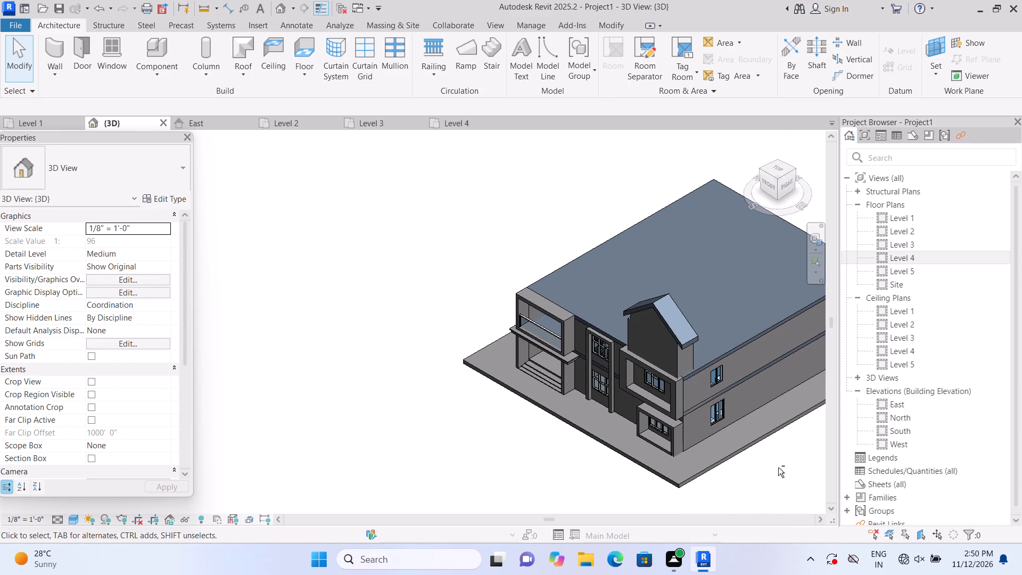
shift+click(711, 477)
shift+scroll(707, 468, up, 3)
scroll(747, 467, up, 1)
shift+middle_click(691, 468)
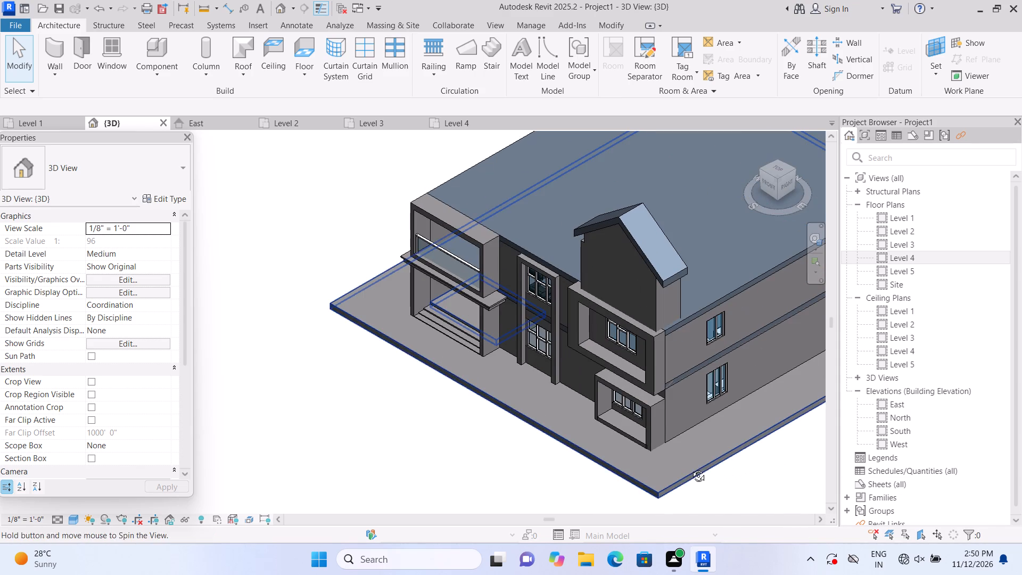
shift+scroll(690, 467, up, 1)
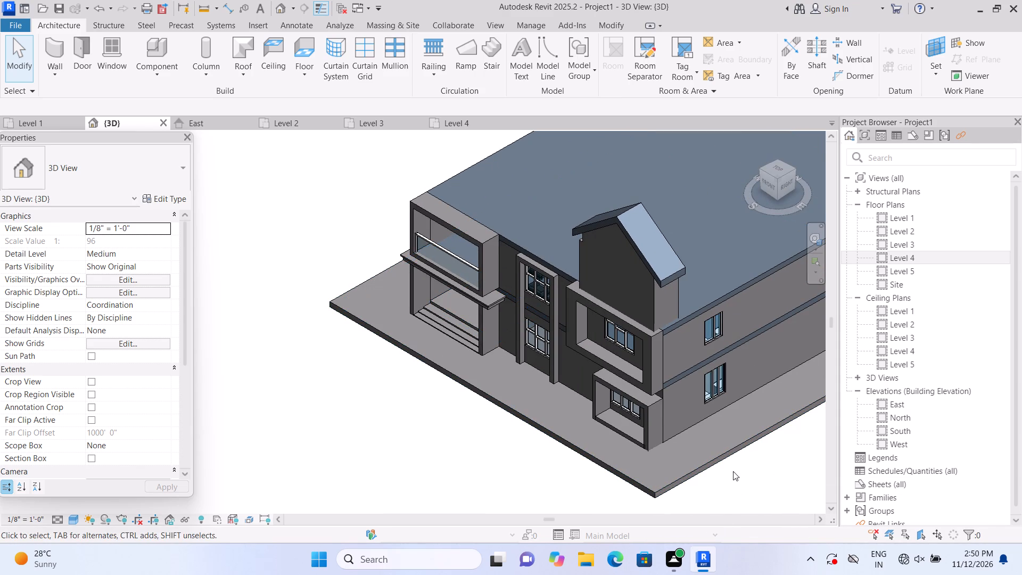
scroll(760, 467, up, 1)
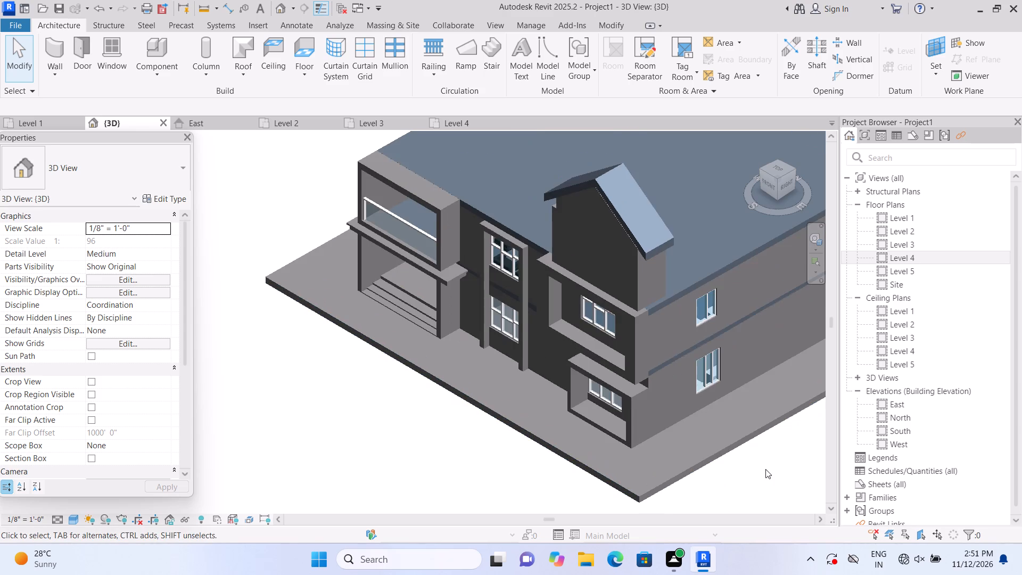
shift+scroll(765, 468, up, 2)
scroll(728, 474, down, 2)
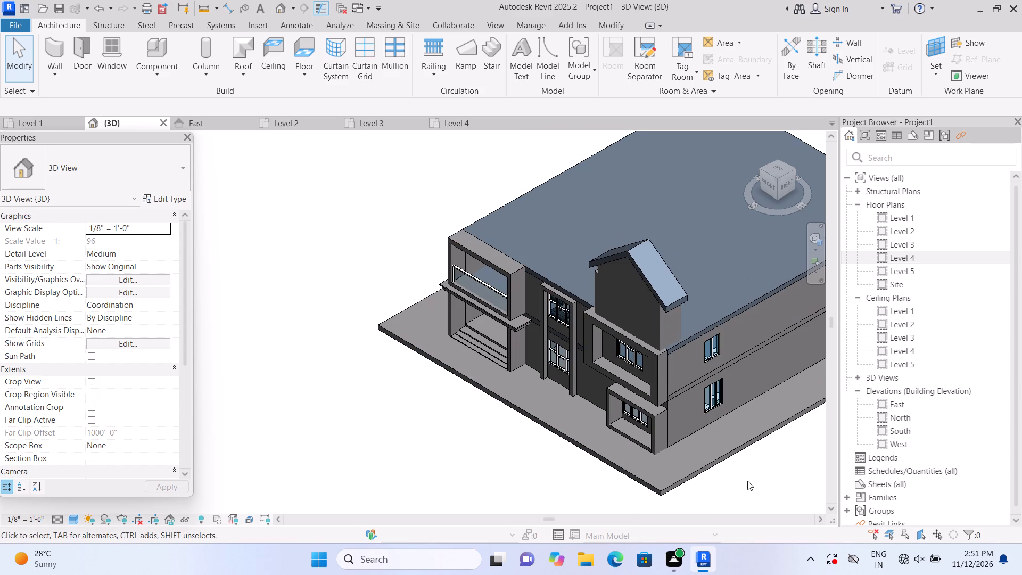
Attach the top of the enclosure's long rear wall, facing the flat roof, to the gable roof.
shift+middle_drag(700, 485, 598, 479)
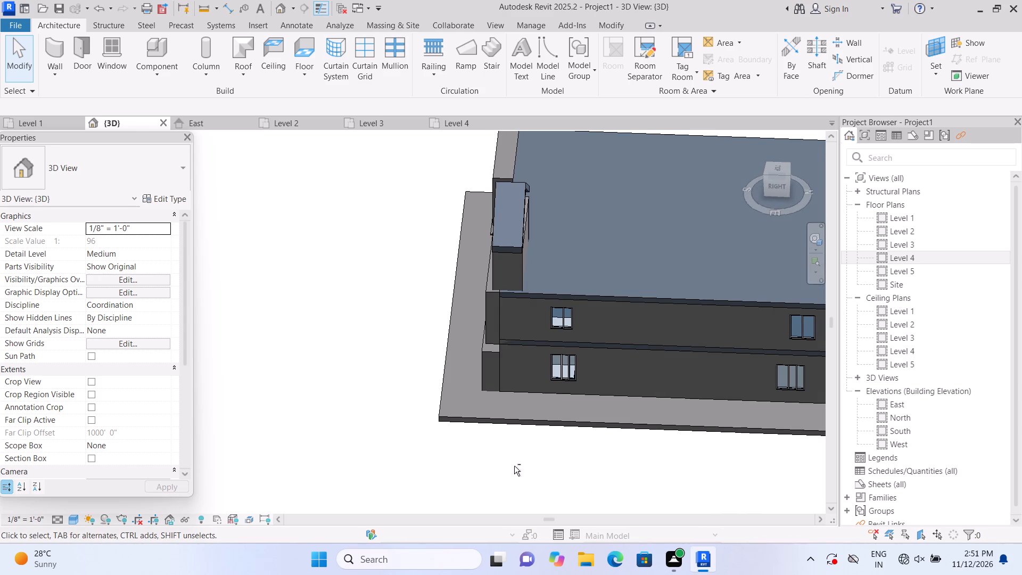
shift+middle_drag(581, 463, 509, 458)
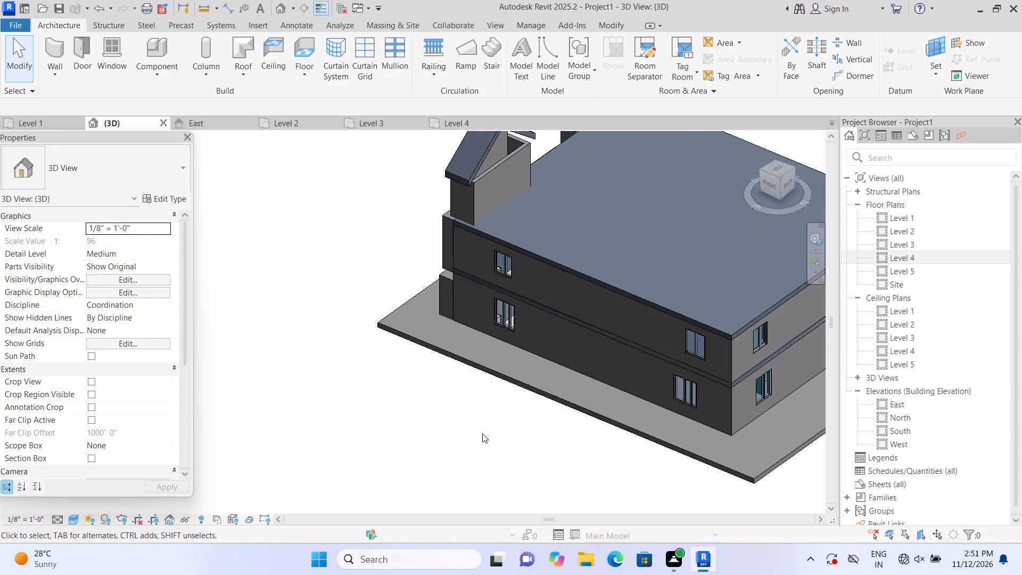
scroll(472, 464, down, 1)
scroll(455, 191, up, 1)
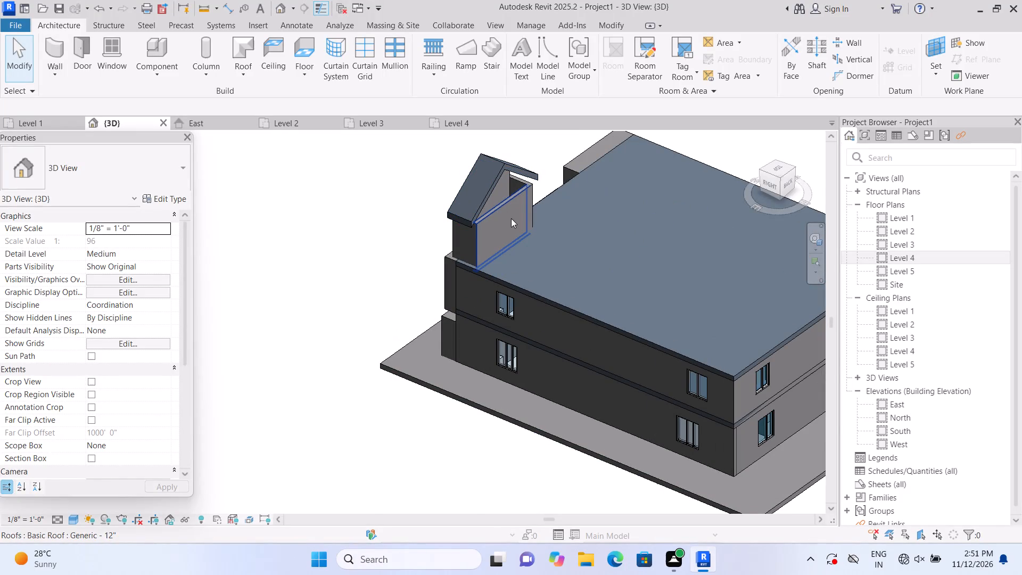
click(511, 218)
click(745, 53)
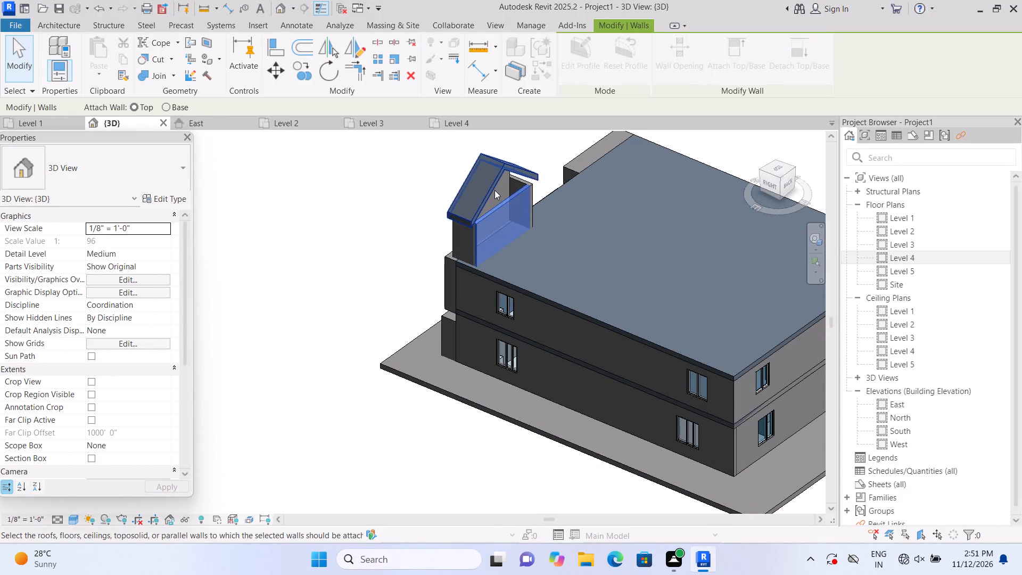
click(494, 189)
click(375, 465)
Attach the top of the enclosure's remaining short wall, on the side towards the entrance, to the gable roof.
scroll(375, 455, down, 3)
shift+middle_drag(294, 410, 737, 473)
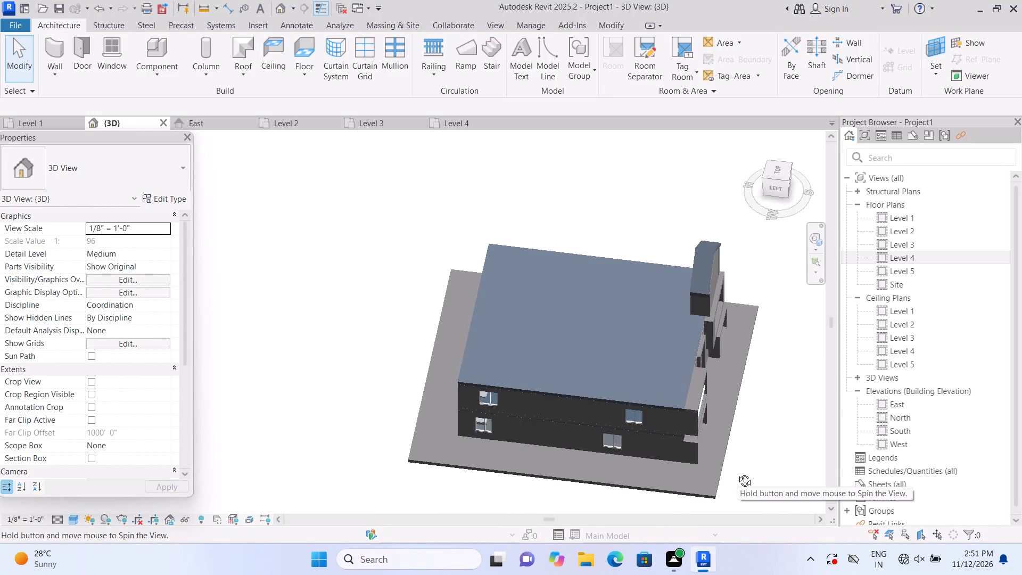
shift+middle_drag(737, 473, 679, 388)
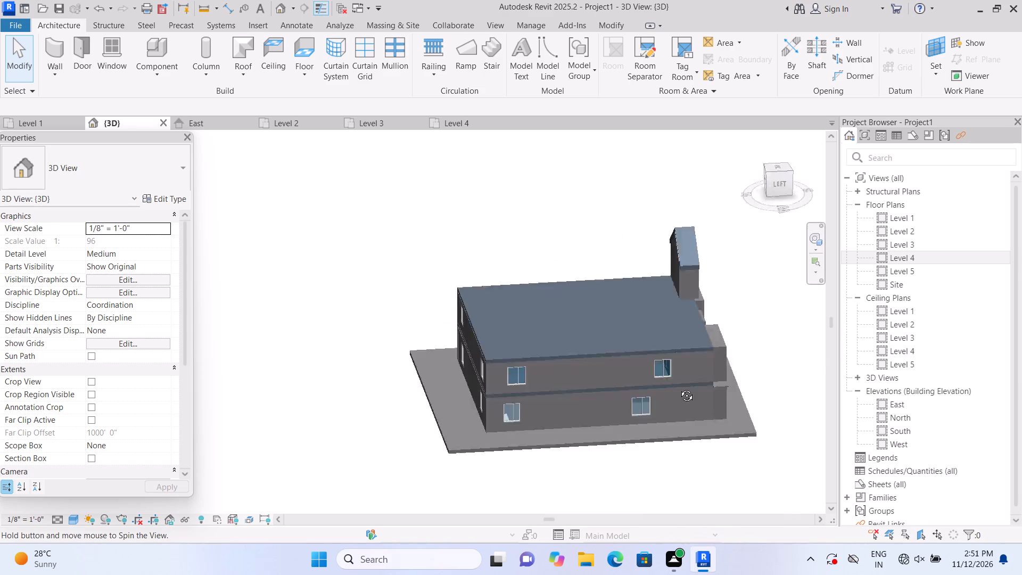
shift+middle_drag(679, 388, 707, 404)
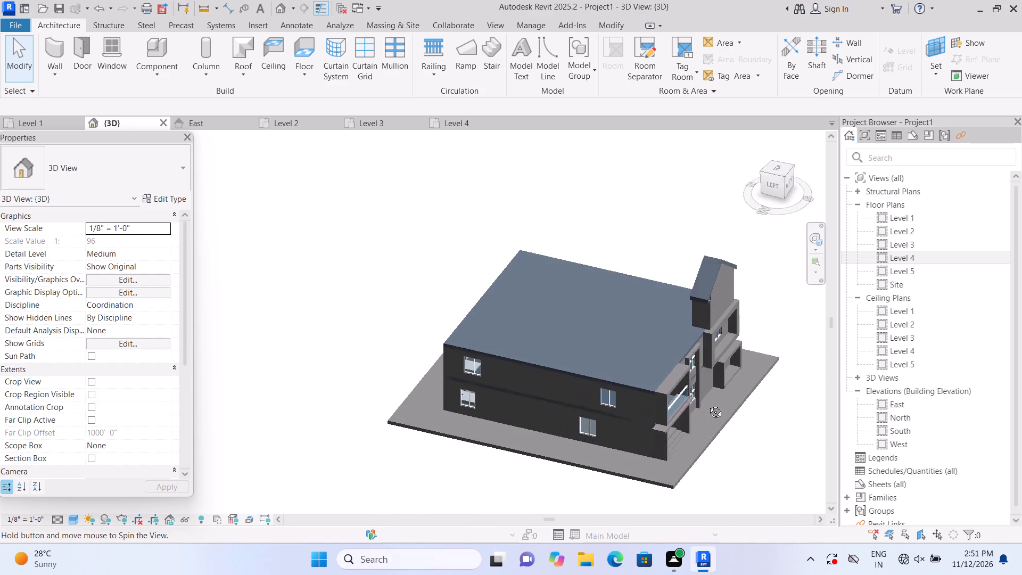
shift+middle_drag(707, 404, 711, 403)
scroll(719, 328, up, 6)
click(694, 285)
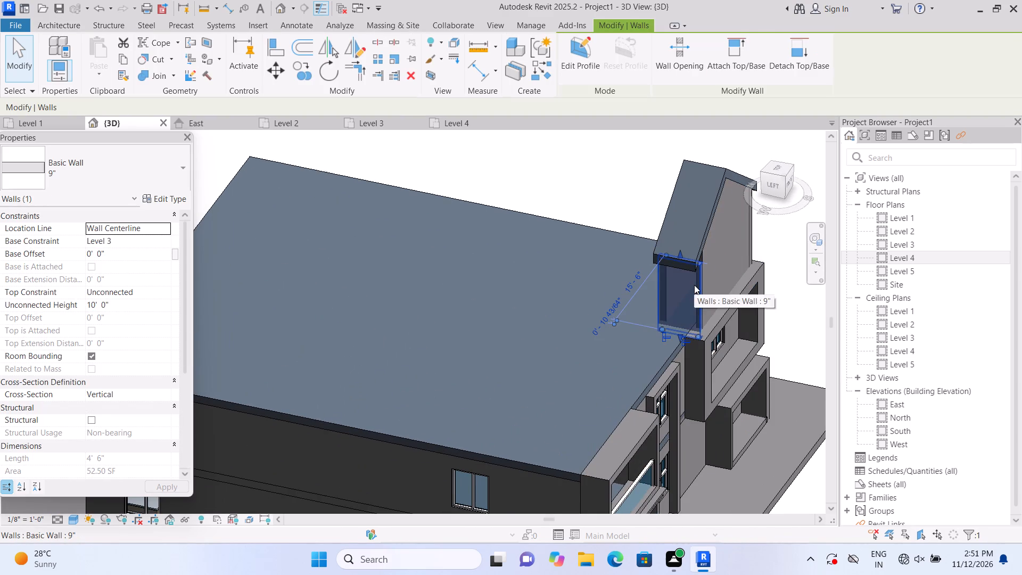
click(740, 39)
click(706, 176)
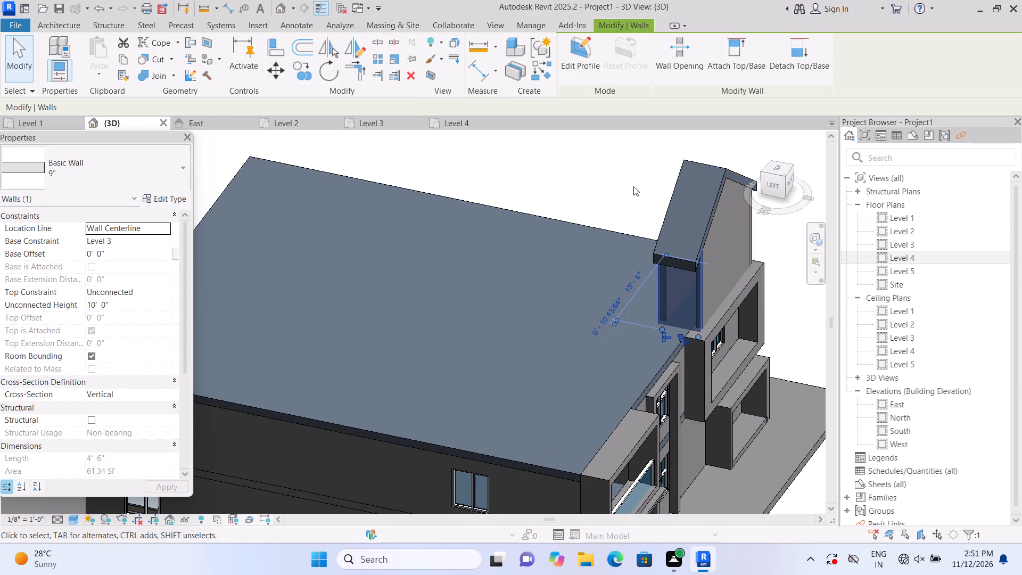
click(633, 186)
Return the 3D view to its home orientation and examine the whole building with the roofed enclosure.
scroll(633, 186, down, 5)
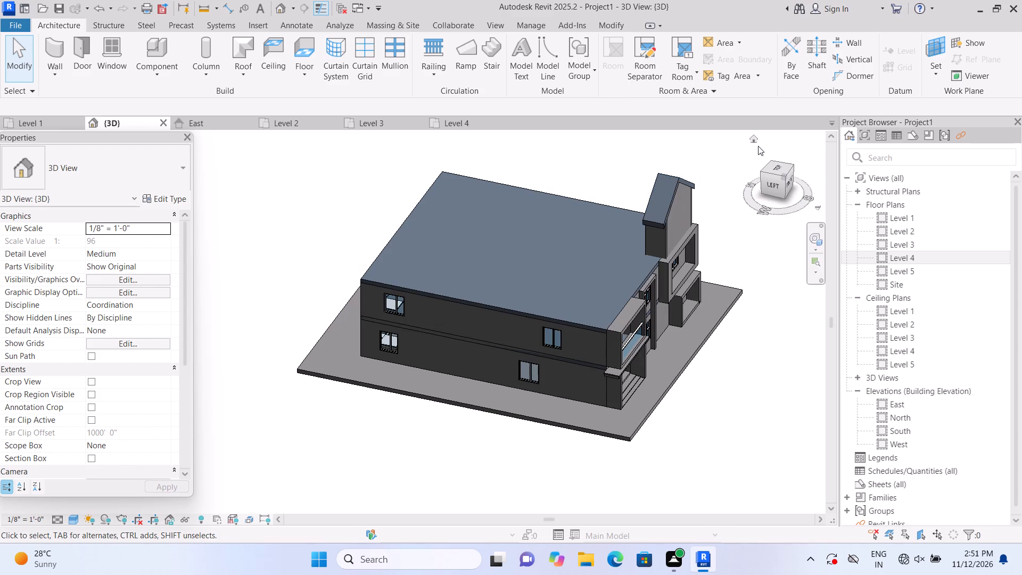
click(753, 138)
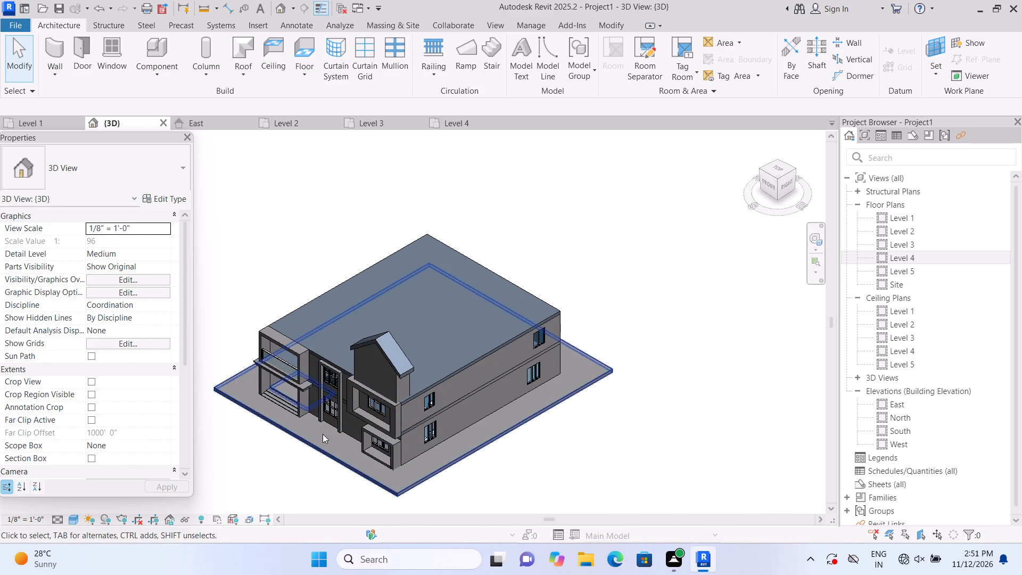
scroll(328, 436, up, 4)
scroll(517, 440, down, 4)
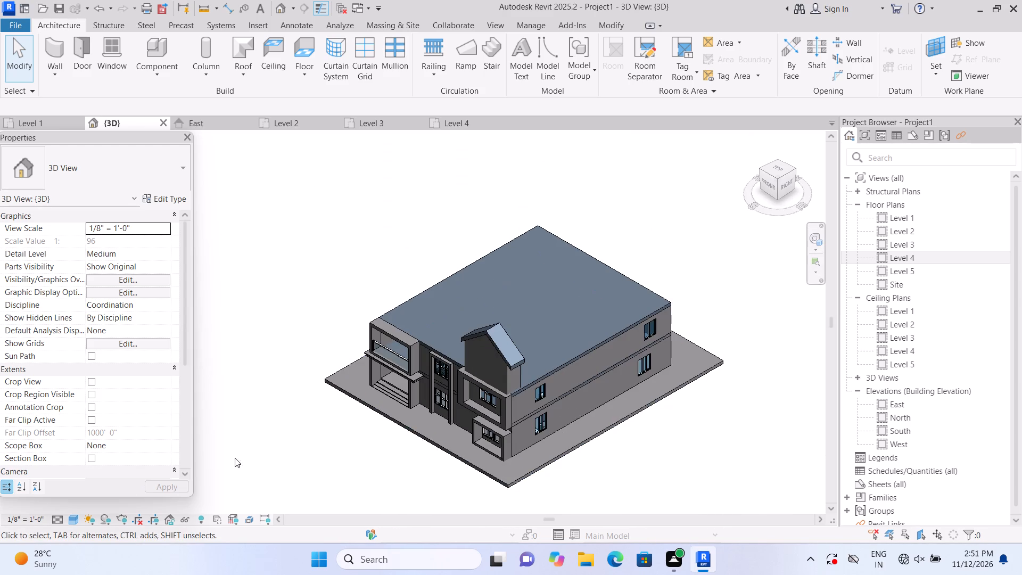
scroll(442, 453, up, 4)
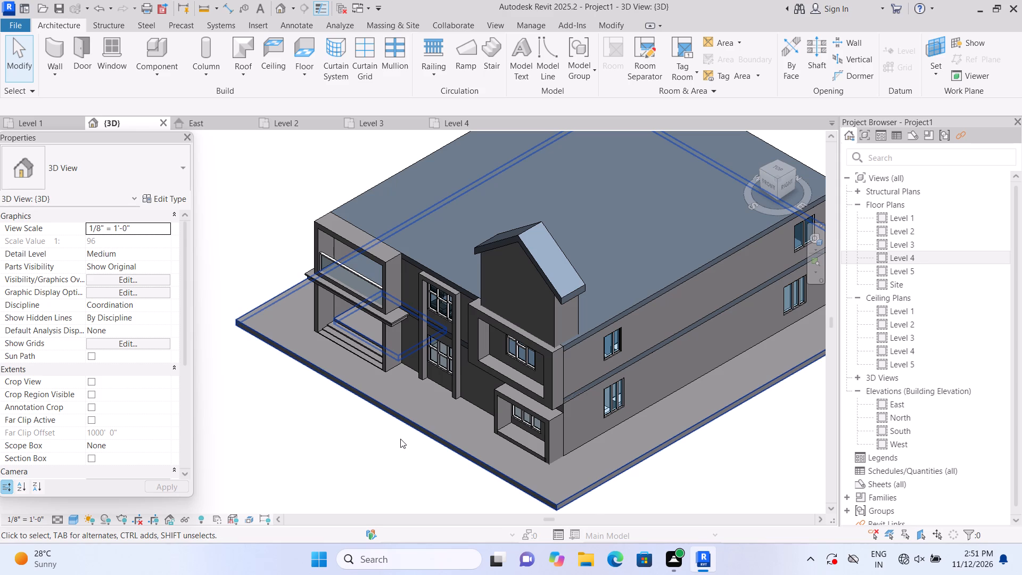
scroll(400, 440, up, 2)
scroll(400, 441, down, 2)
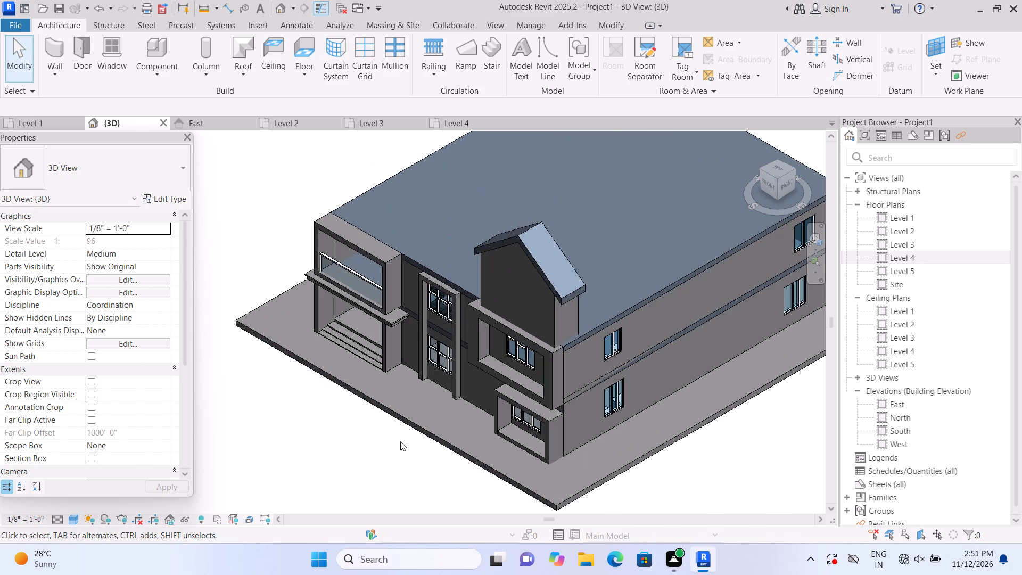
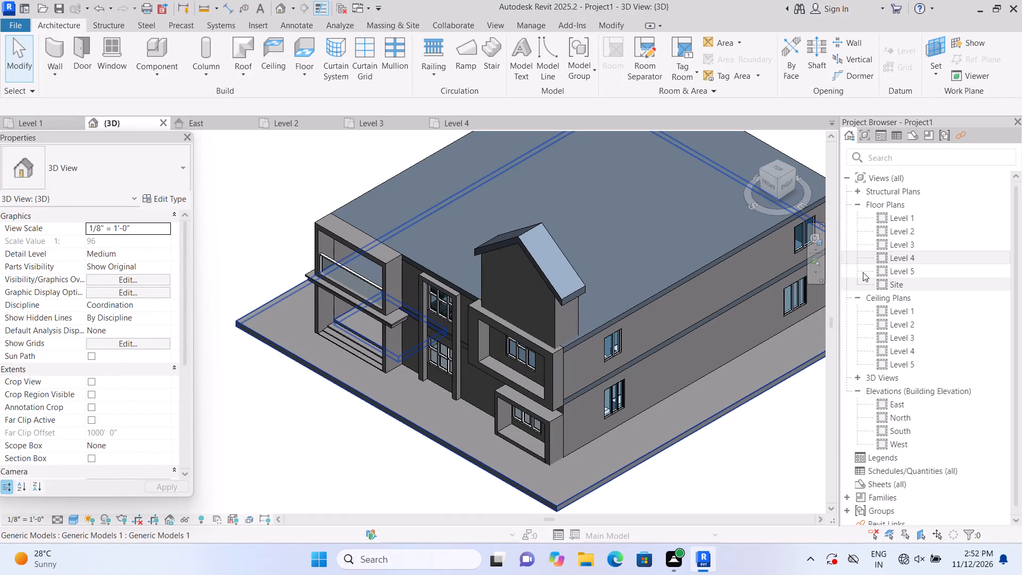
In the Level 3 plan, draw a 1'-9" Curtain Wall 1 segment along the enclosure's front wall, starting 6'-0" from its entrance-side end.
double_click(881, 243)
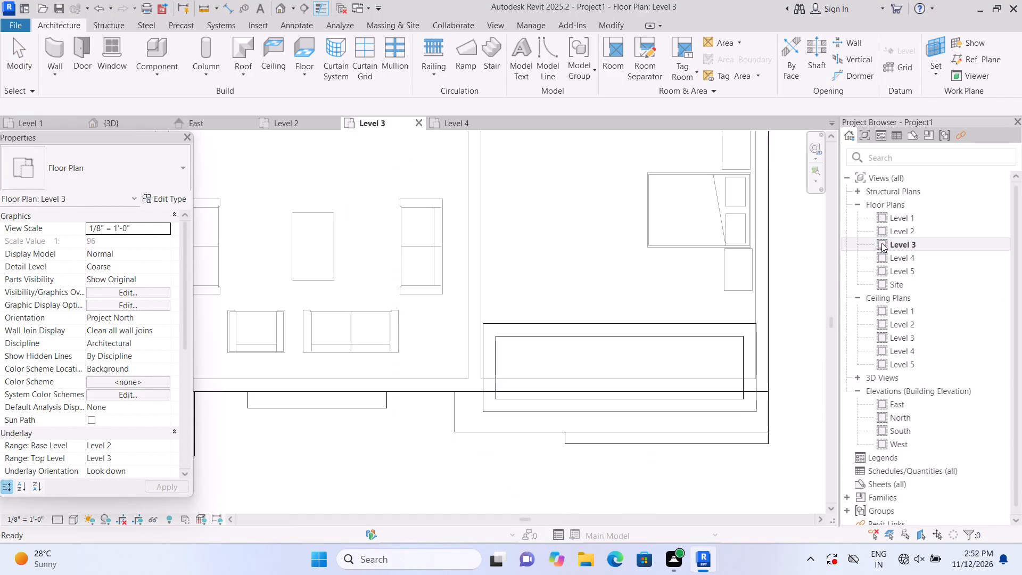
click(51, 48)
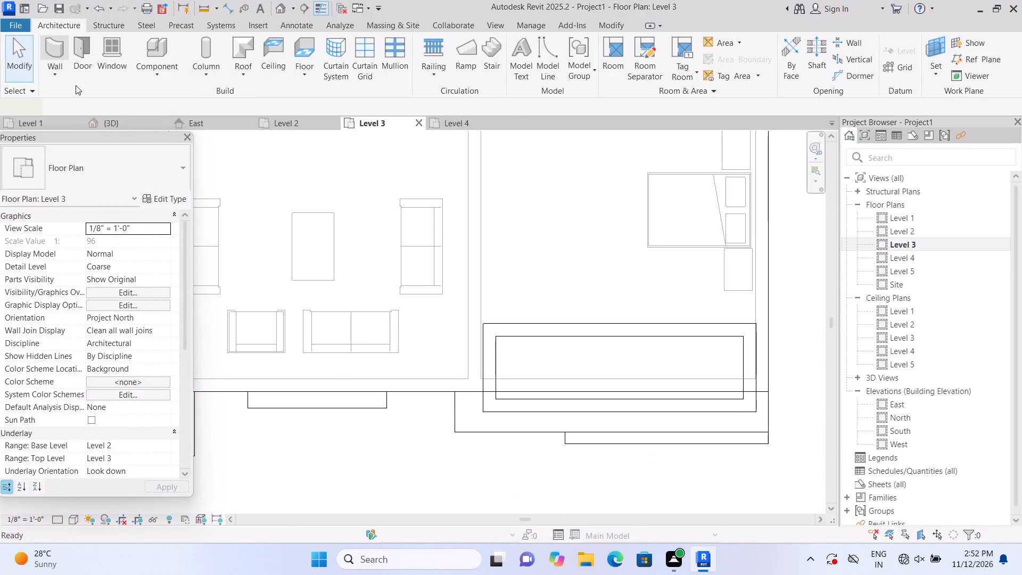
click(162, 167)
scroll(116, 324, down, 7)
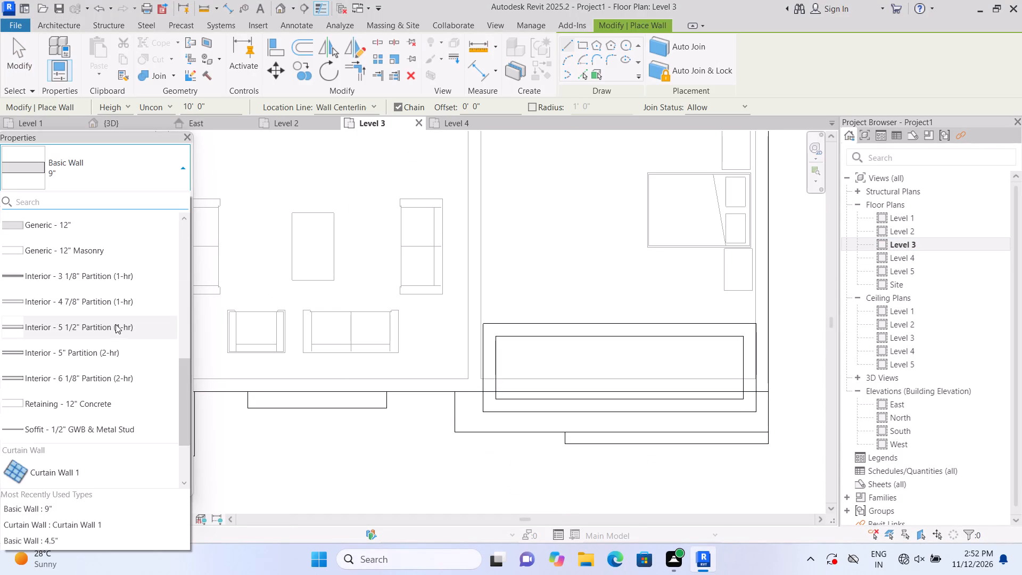
scroll(116, 324, down, 3)
click(106, 377)
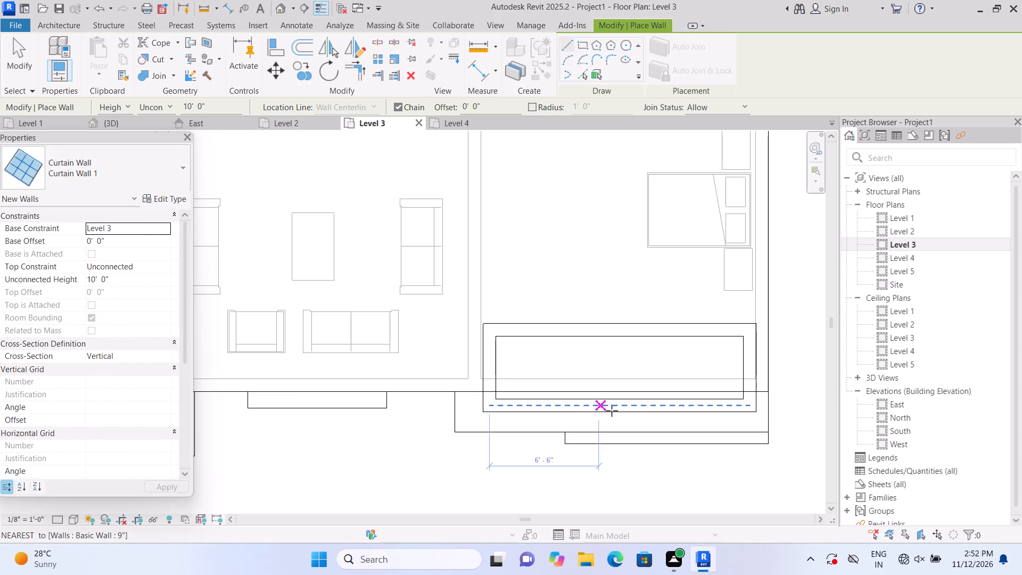
scroll(604, 415, up, 2)
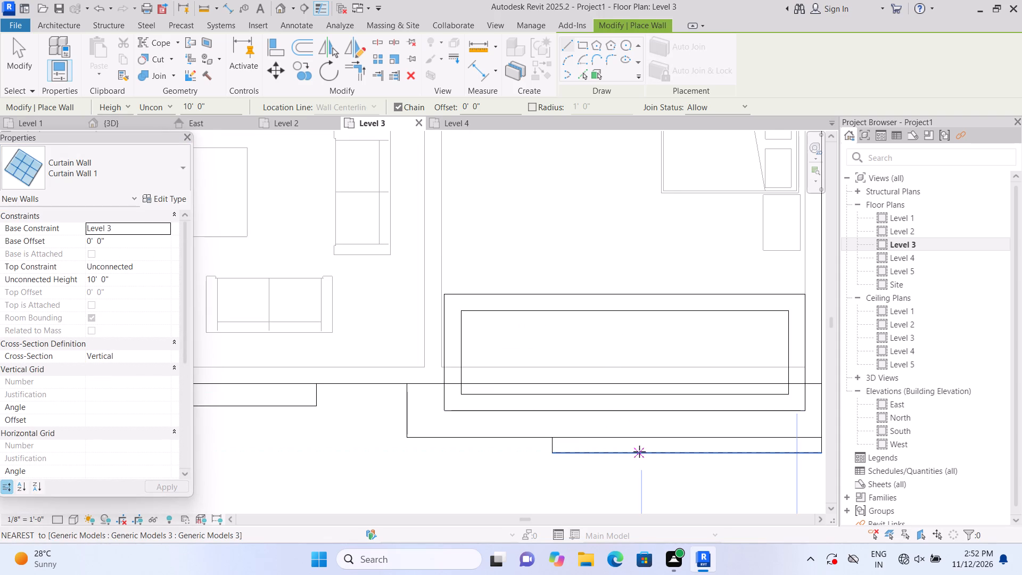
click(586, 407)
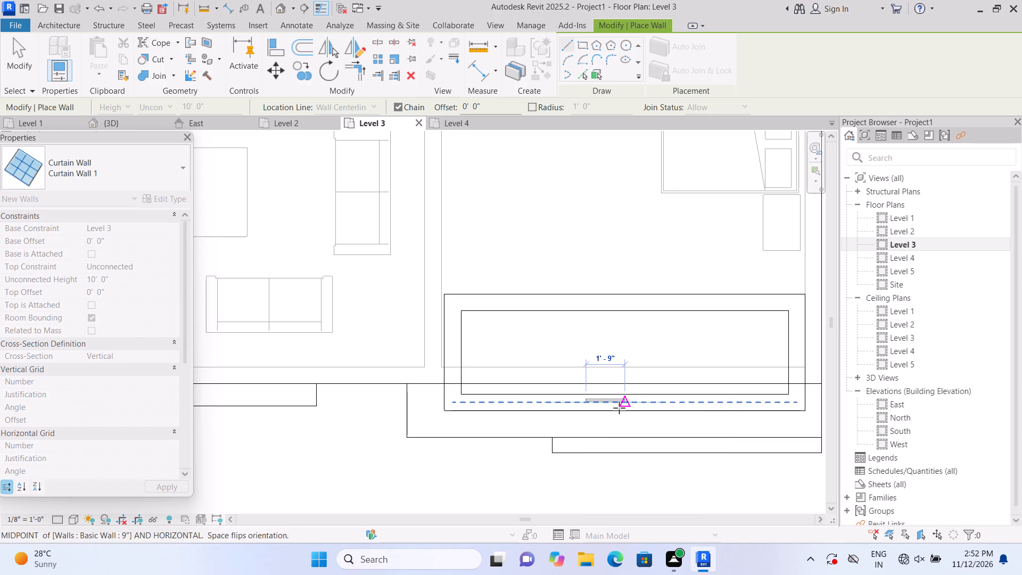
click(622, 408)
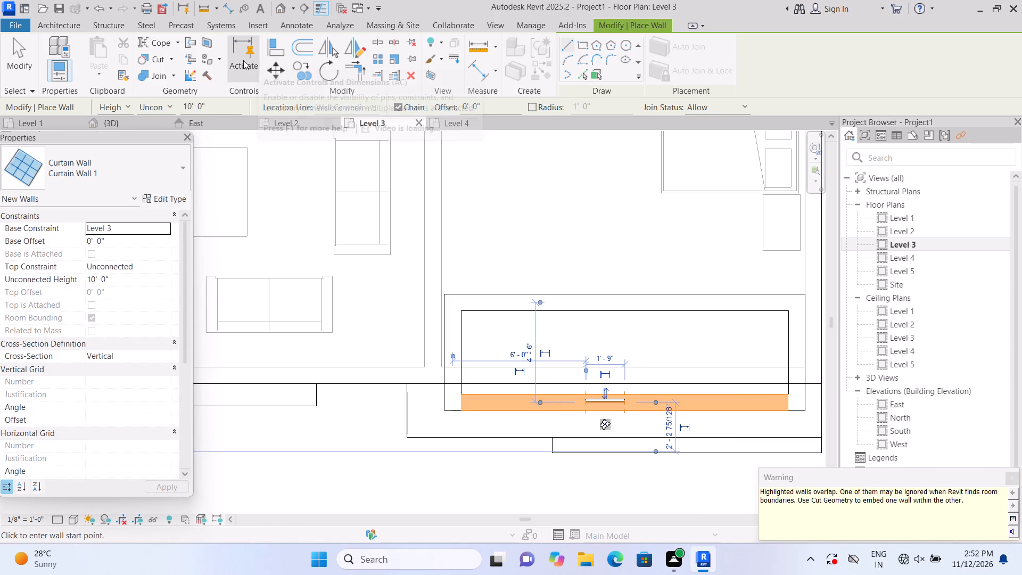
Cut the enclosure's 9" front wall with the new curtain wall segment to embed the glazing.
click(172, 55)
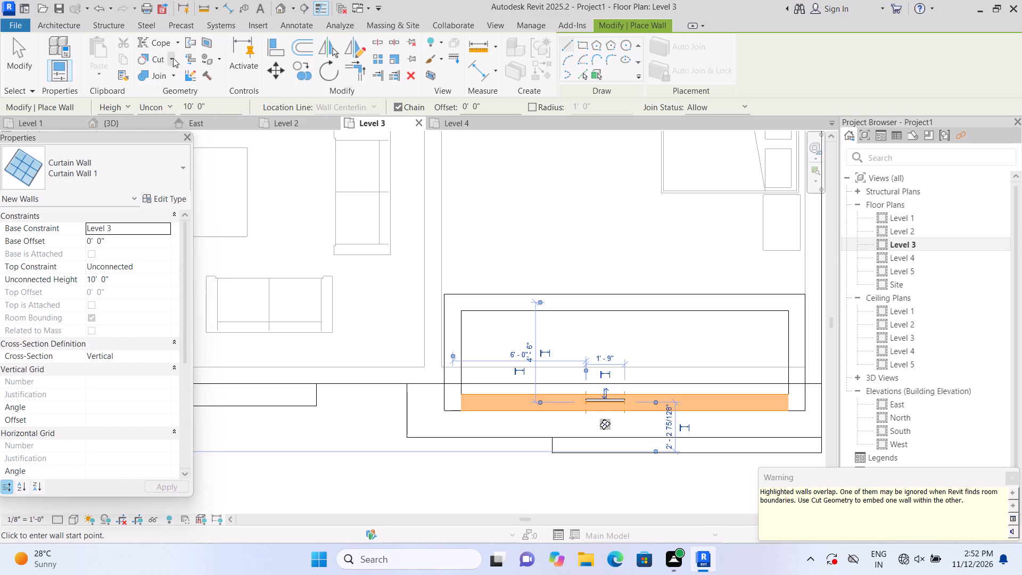
click(179, 72)
click(659, 402)
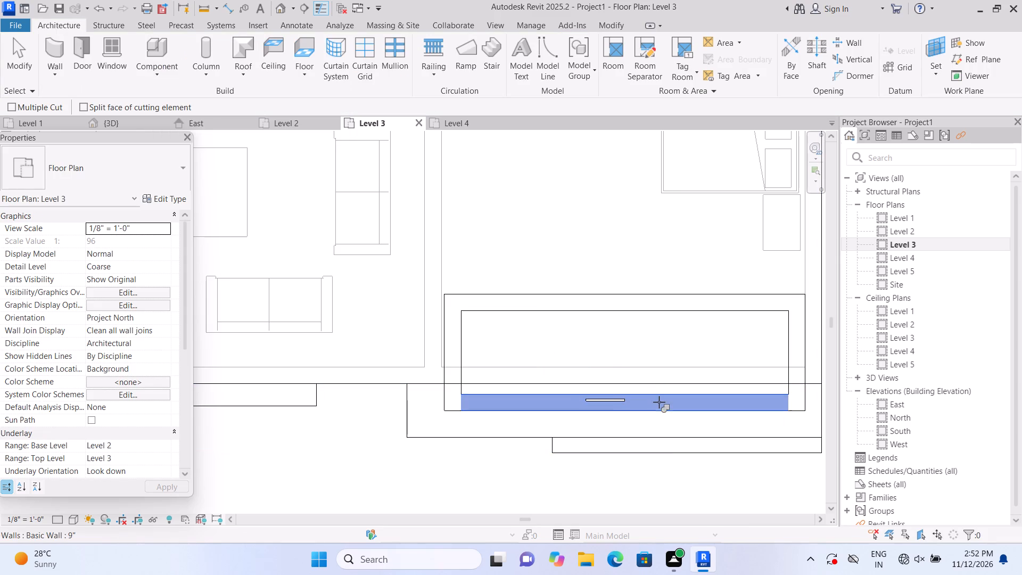
click(606, 399)
scroll(631, 390, down, 6)
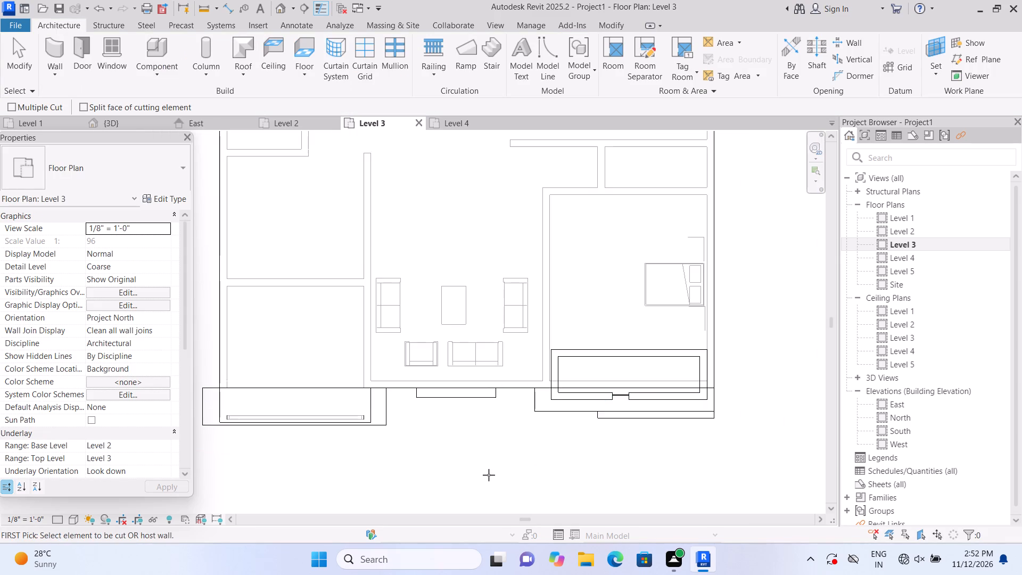
scroll(488, 475, up, 1)
key(Escape)
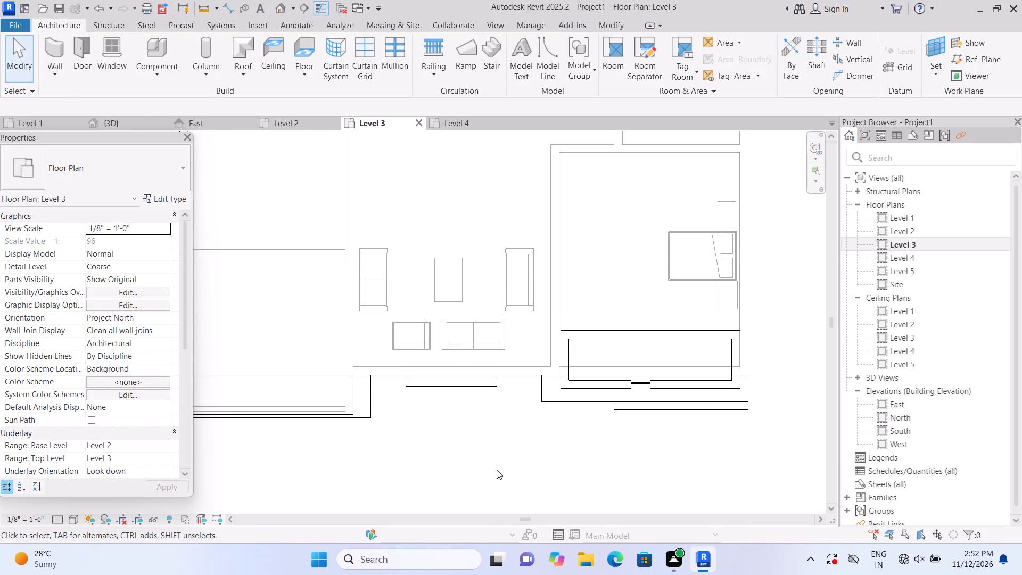
scroll(497, 470, down, 1)
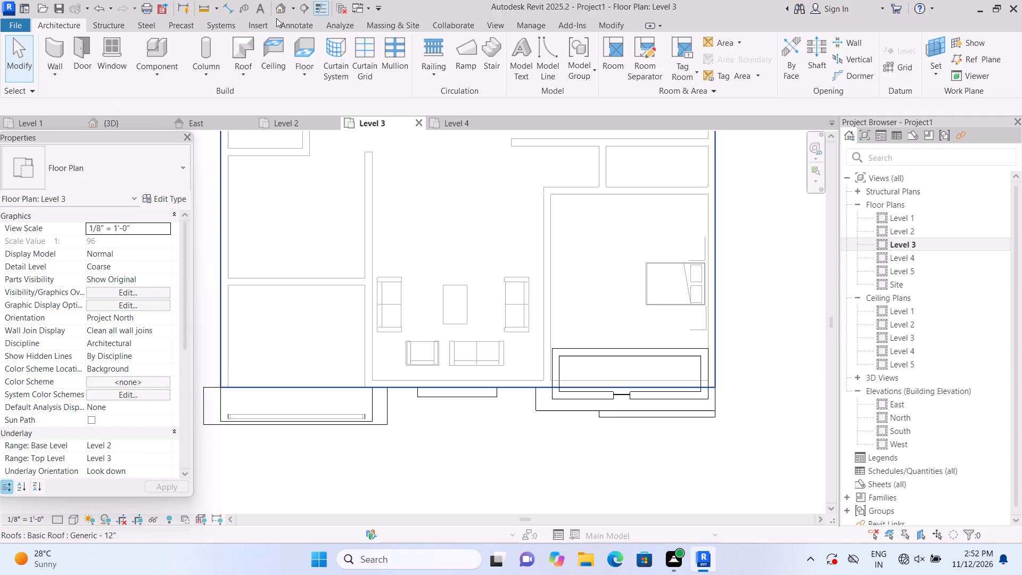
In the 3D view, raise the bottom of the enclosure's curtain wall to a base offset of about 1'-9 1/2" above Level 3.
click(281, 11)
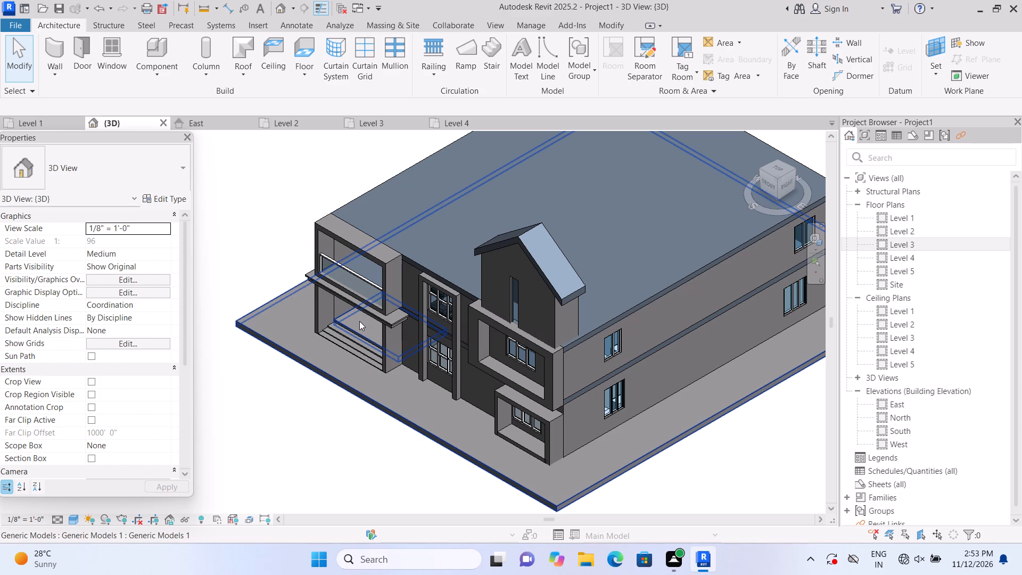
scroll(546, 335, up, 4)
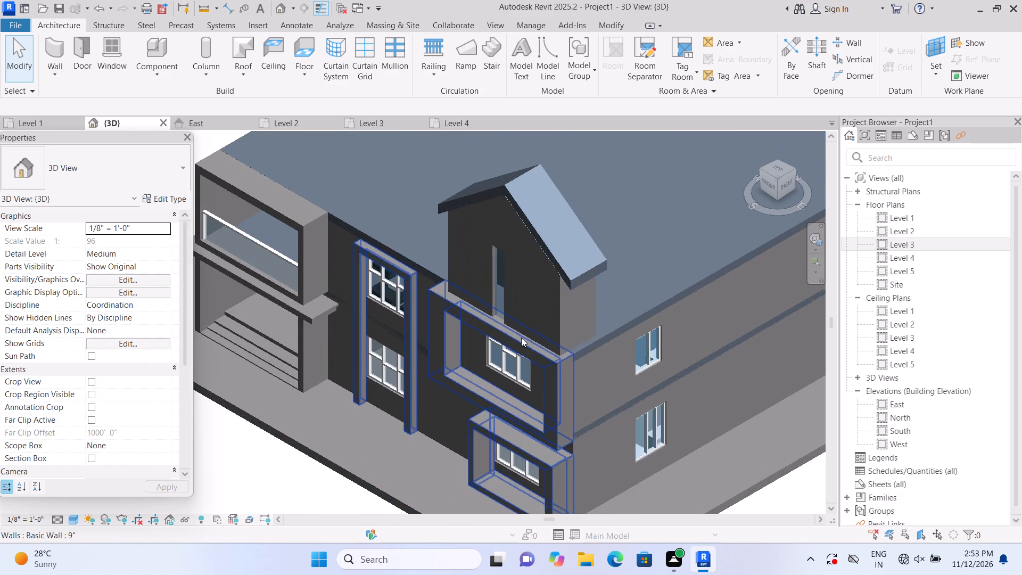
scroll(521, 338, up, 1)
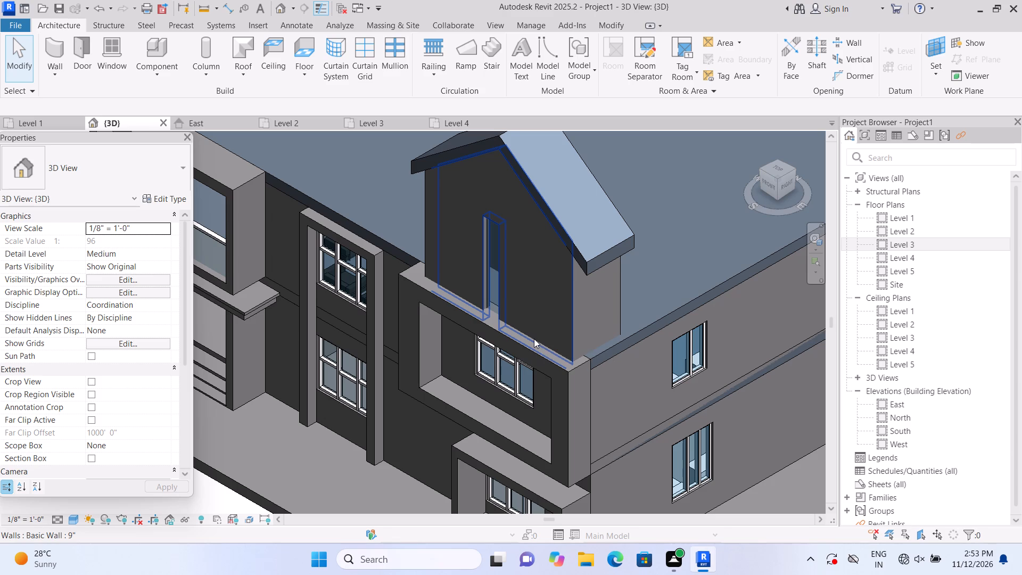
scroll(553, 333, up, 2)
scroll(508, 305, up, 8)
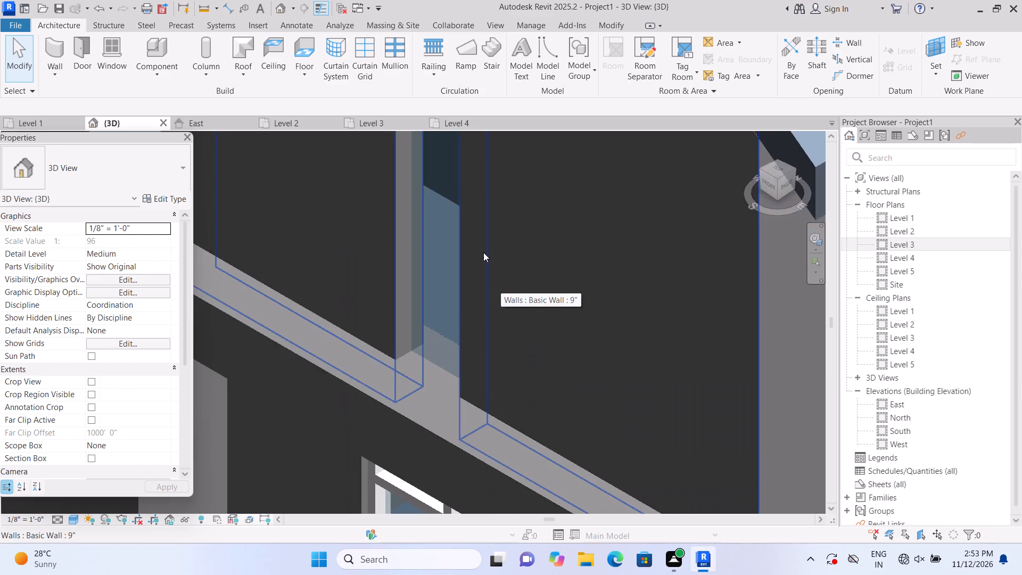
scroll(481, 254, up, 2)
scroll(497, 274, down, 7)
click(477, 239)
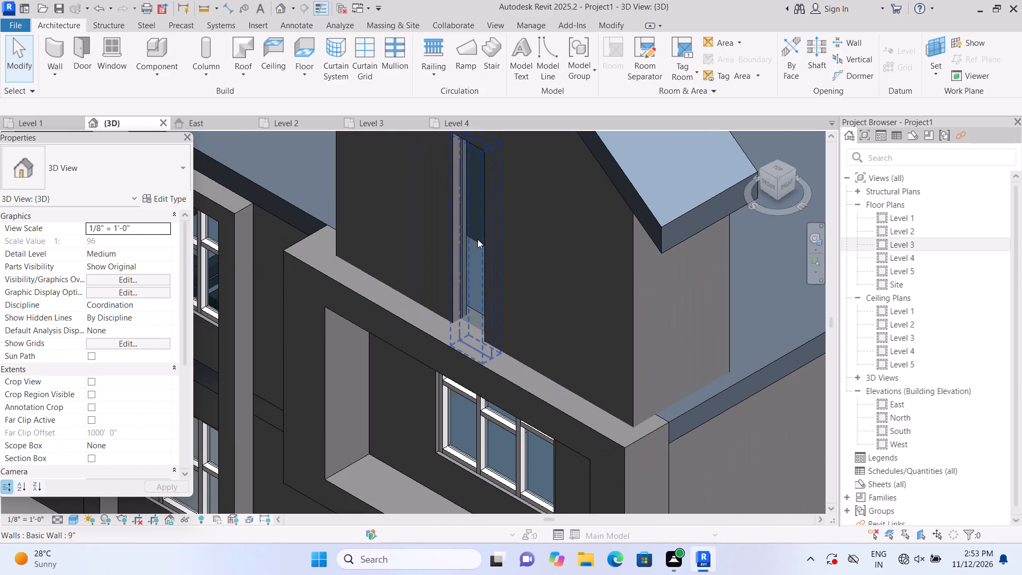
middle_drag(577, 327, 635, 359)
scroll(579, 386, up, 4)
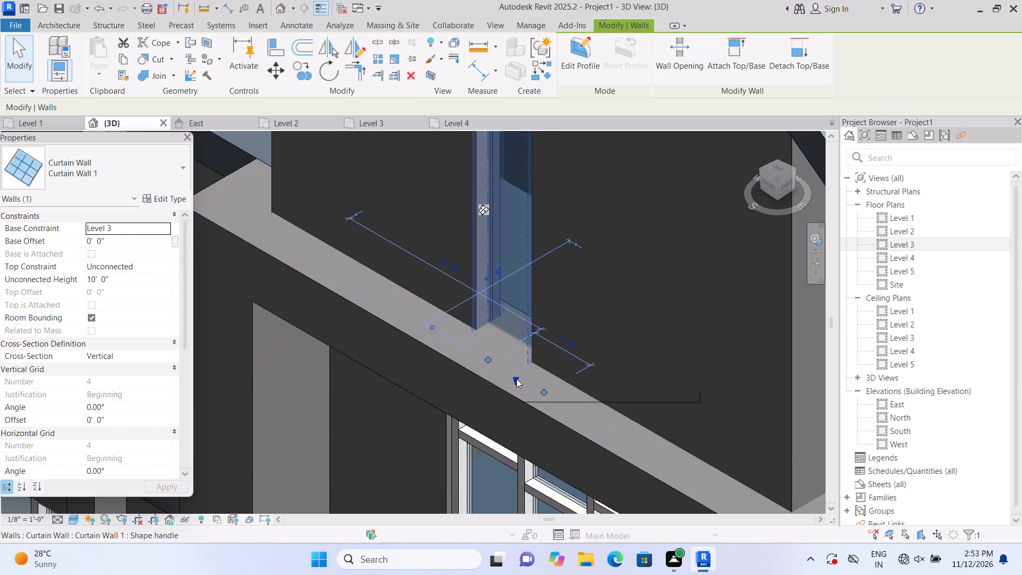
drag(516, 378, 534, 310)
From the front view, stretch the curtain wall's top up towards the gable peak, to an unconnected height of about 13'-8 3/4".
scroll(541, 341, down, 4)
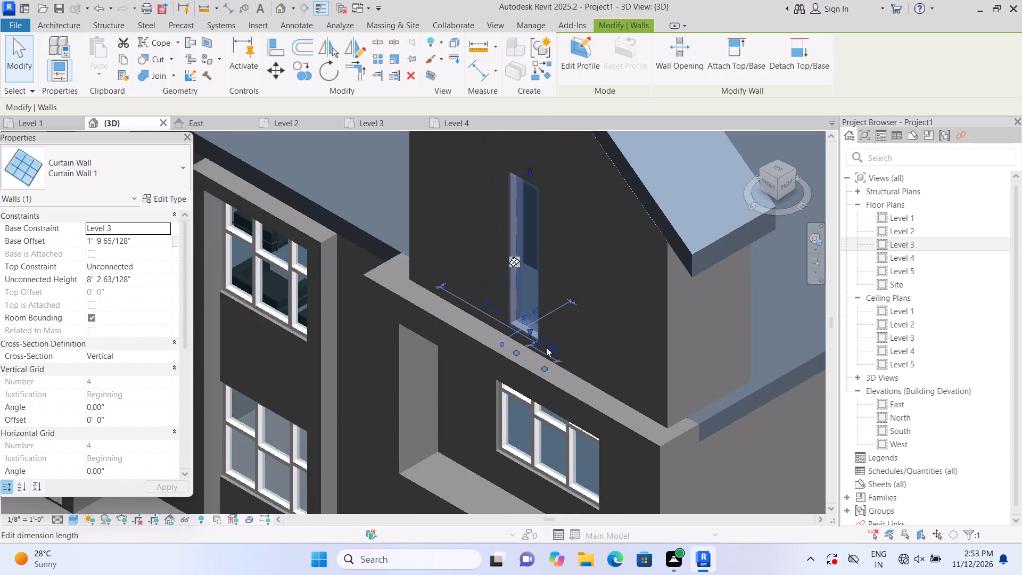
scroll(546, 347, down, 2)
scroll(545, 208, up, 3)
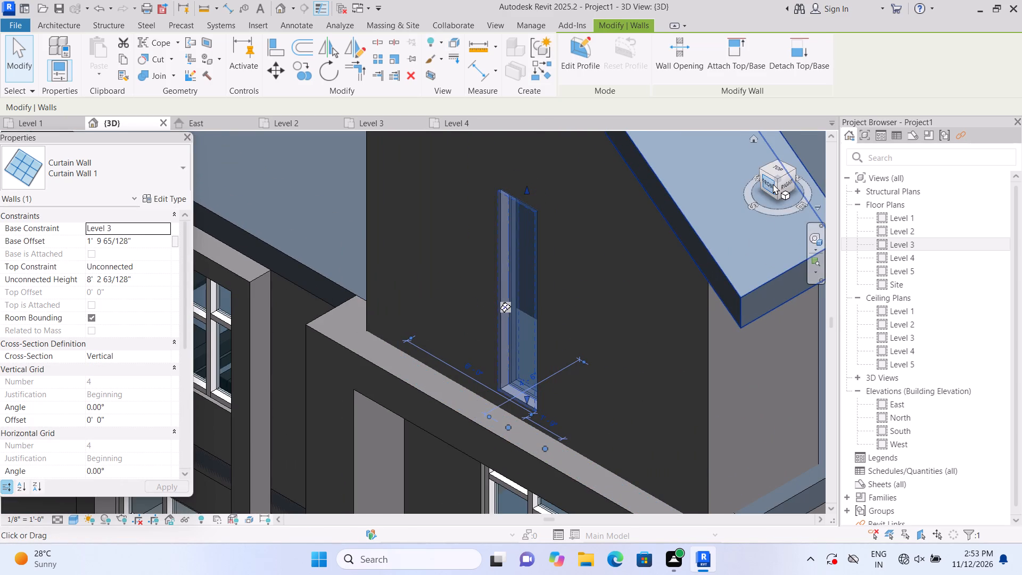
click(773, 184)
scroll(711, 227, down, 2)
scroll(628, 293, down, 6)
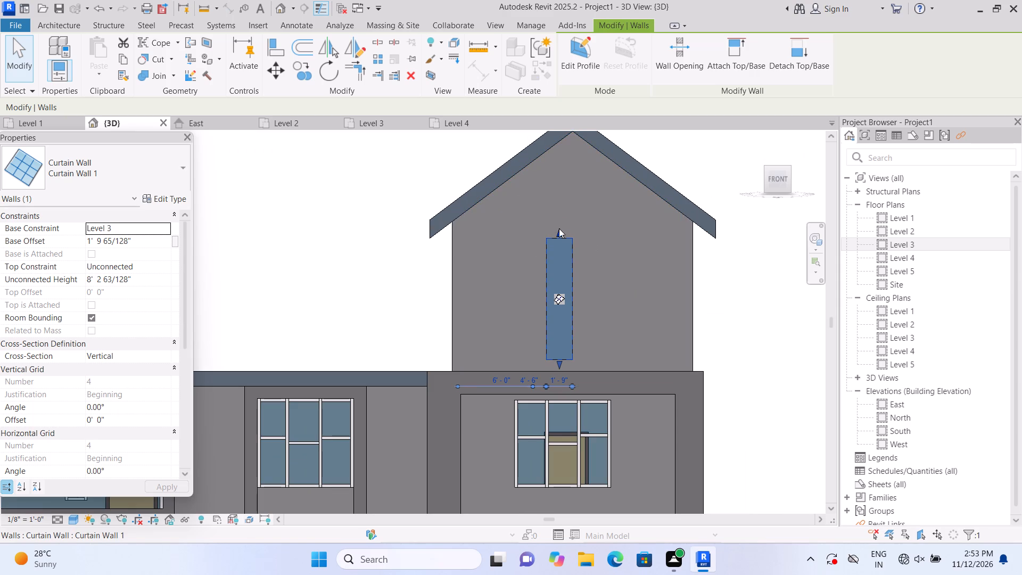
drag(557, 232, 569, 157)
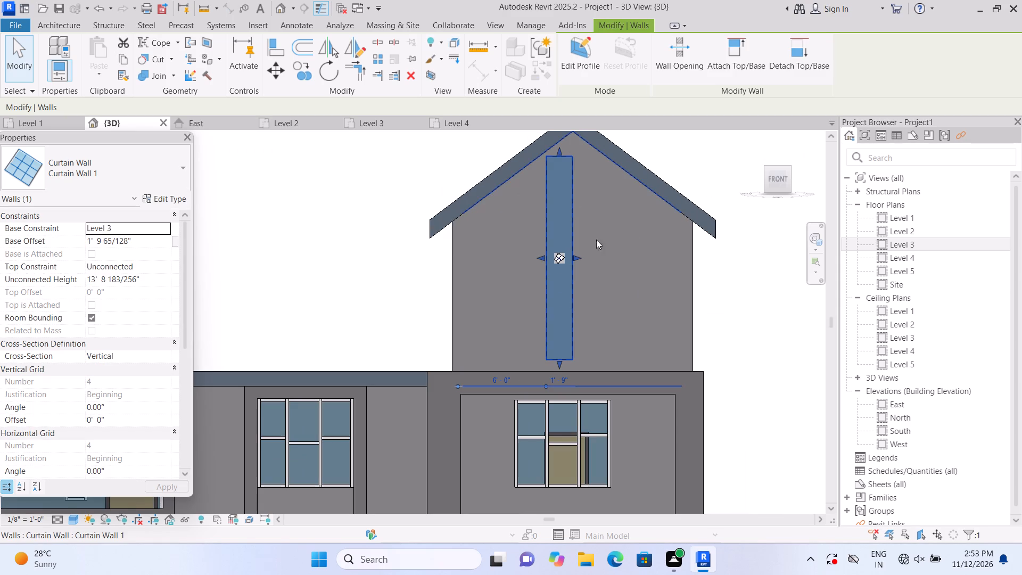
Widen the curtain wall to about 3'-6" by extending its edge away from the entrance, centring it below the gable peak.
drag(573, 256, 587, 261)
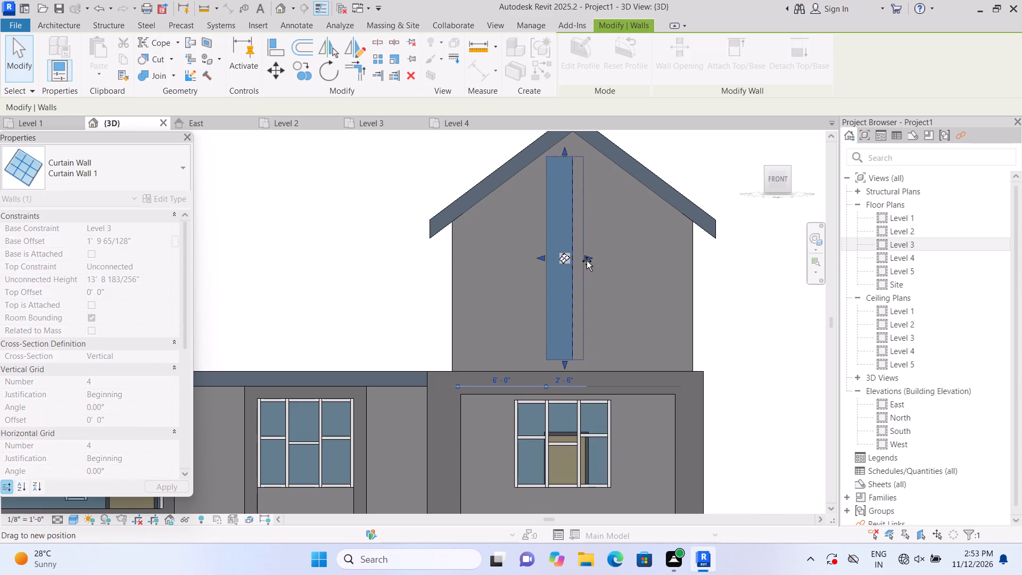
drag(587, 261, 593, 260)
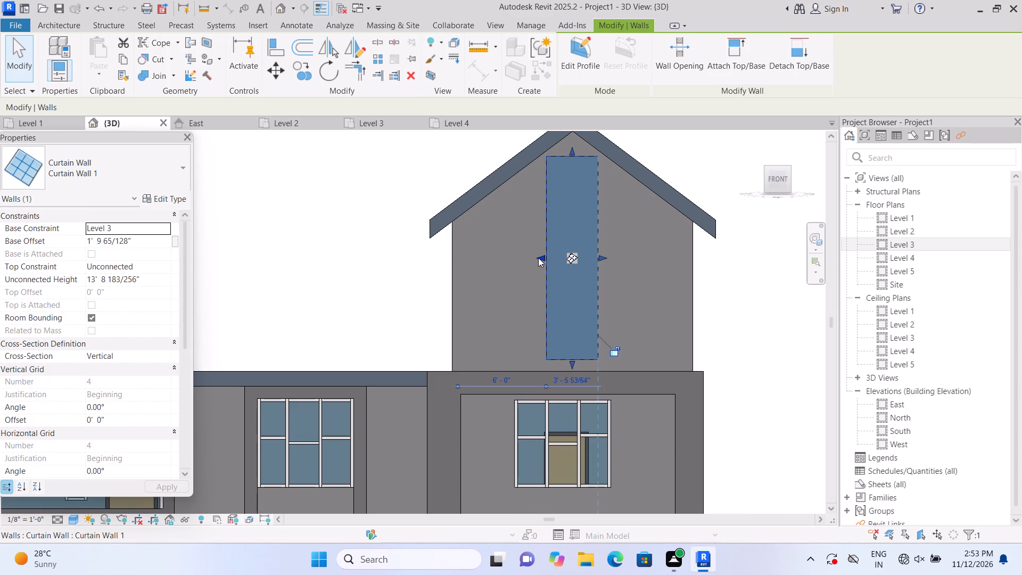
click(773, 319)
Place 2.5" x 5" rectangular mullions along all four edges of the enclosure's tall curtain wall.
scroll(772, 317, down, 1)
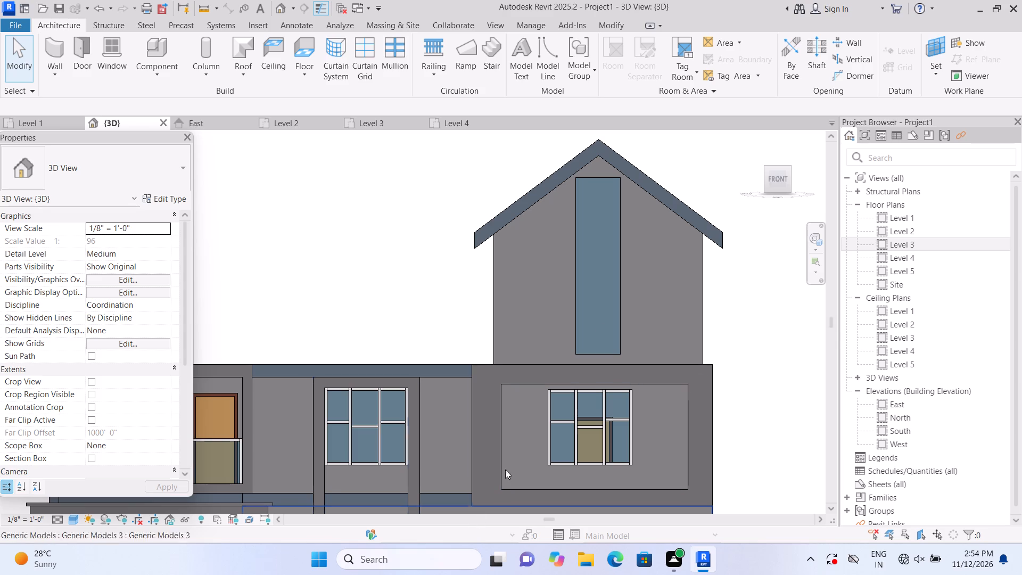
click(385, 70)
click(575, 267)
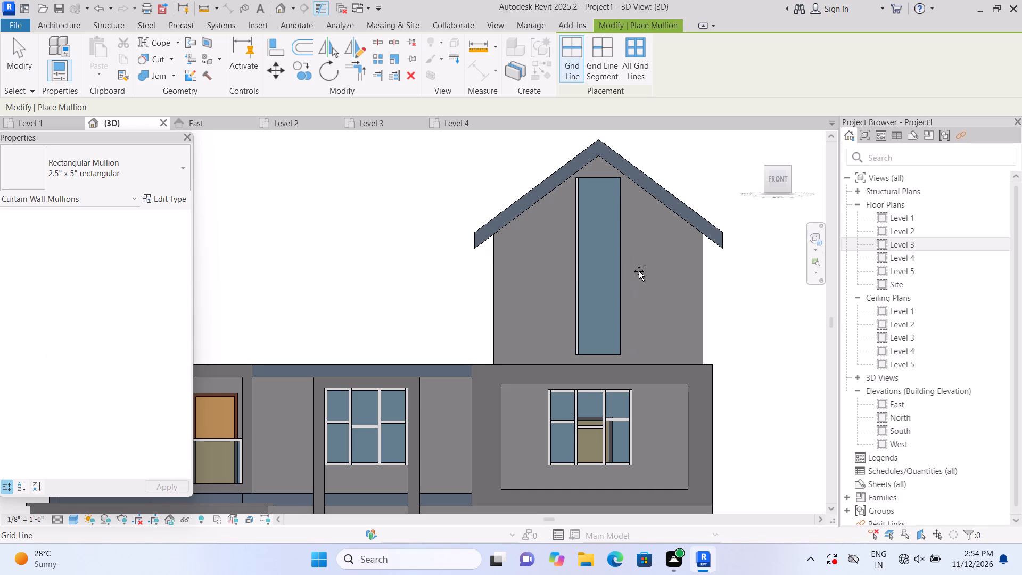
click(620, 276)
click(600, 177)
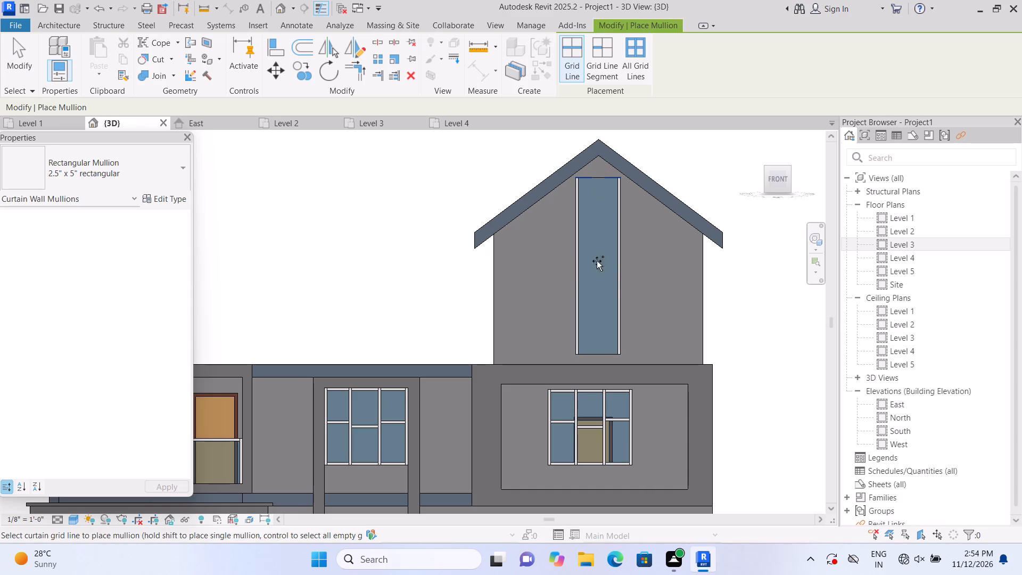
click(606, 352)
scroll(609, 341, down, 5)
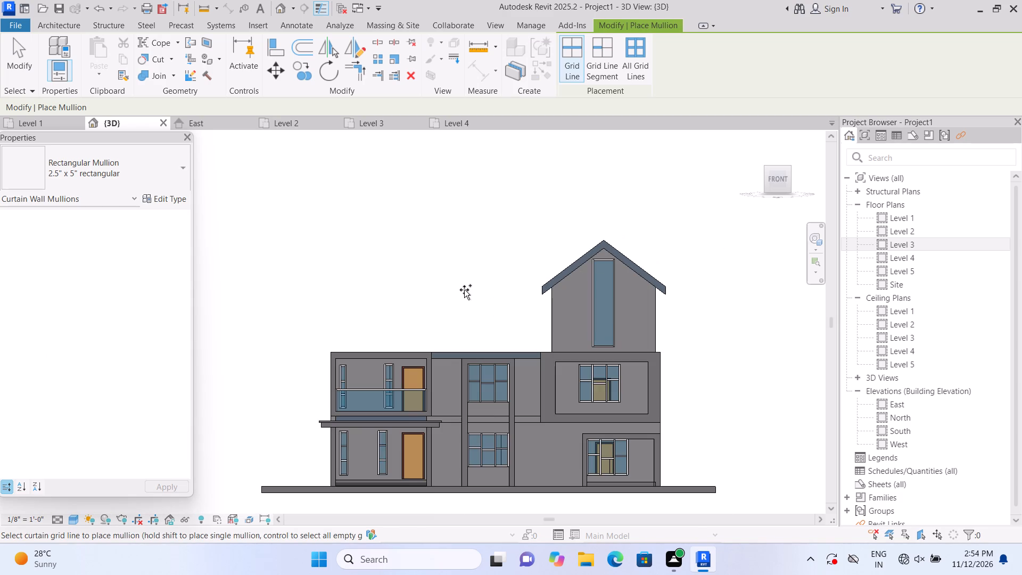
key(Escape)
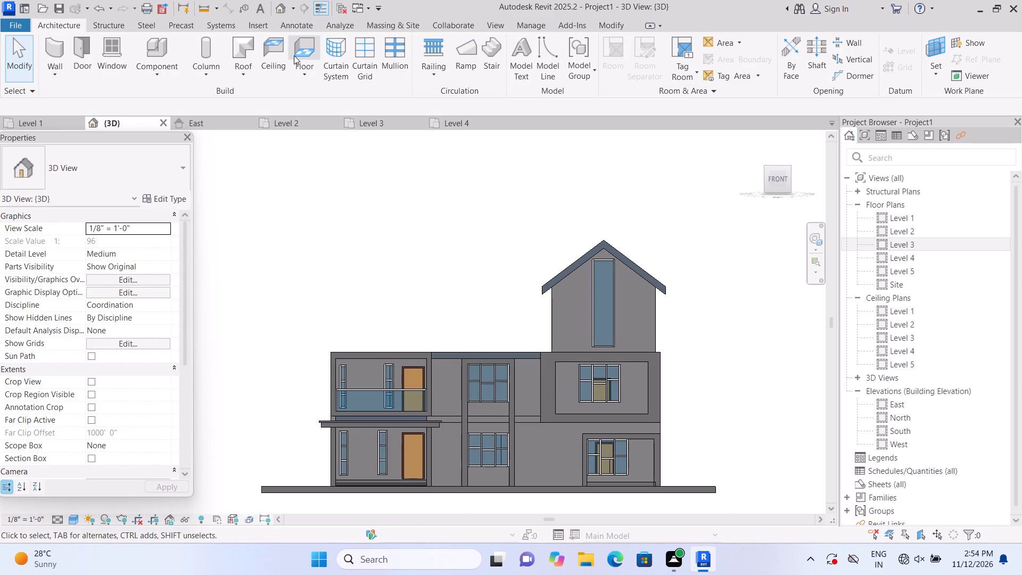
Return the 3D view to its home orientation and examine the building with the new gable glazing.
click(282, 8)
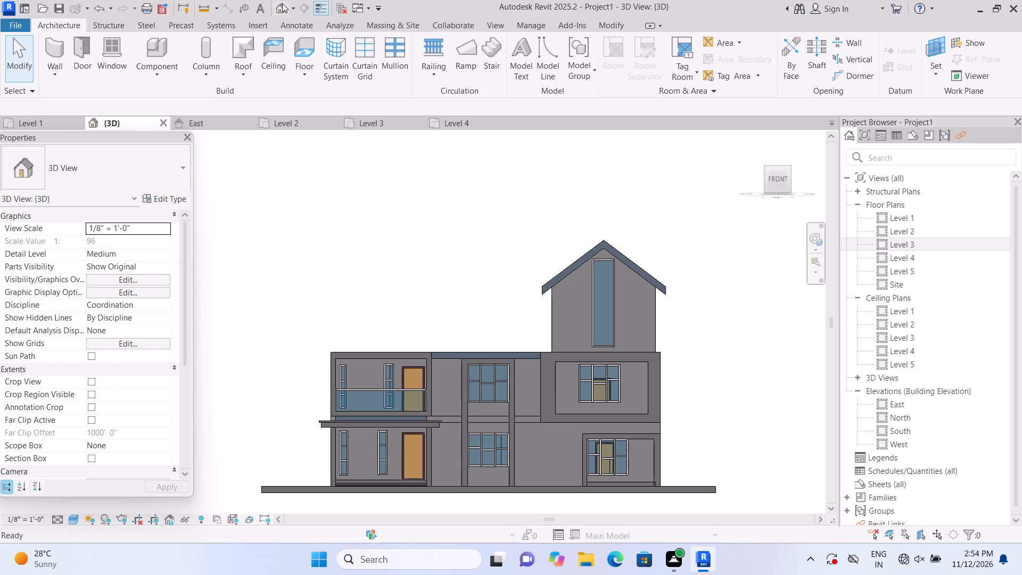
click(282, 3)
click(754, 137)
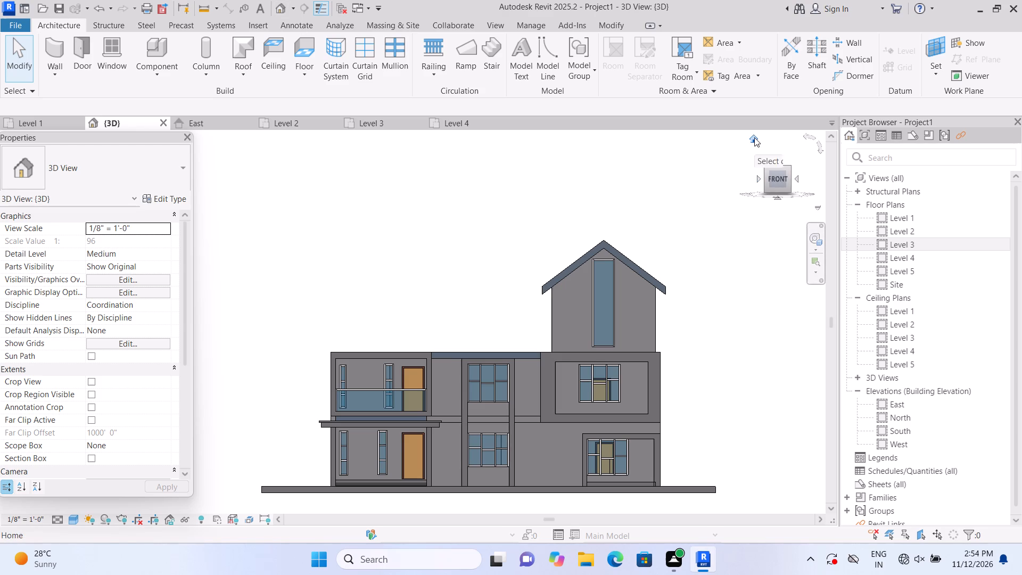
middle_drag(291, 455, 377, 440)
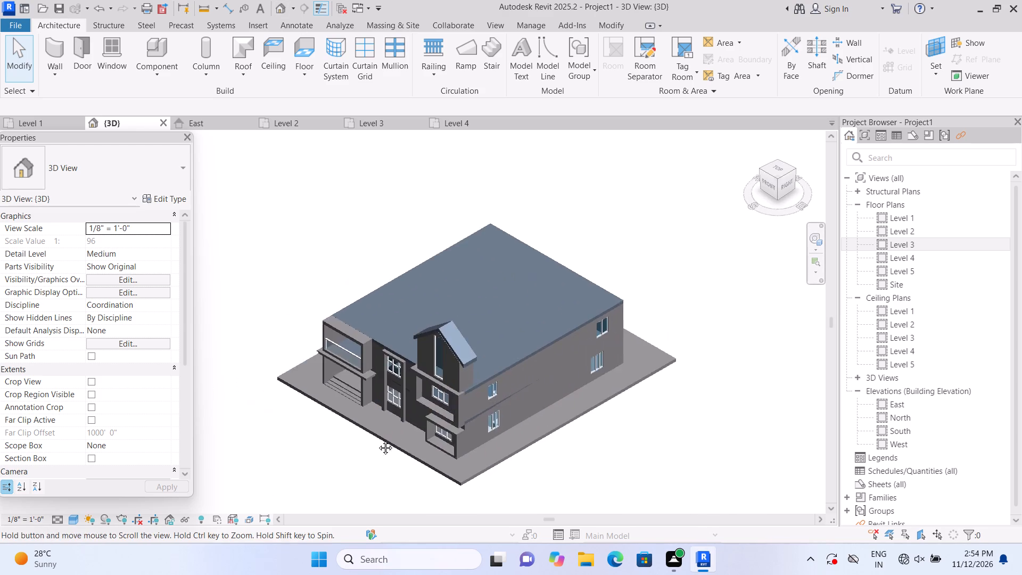
middle_drag(377, 440, 419, 431)
scroll(448, 432, up, 4)
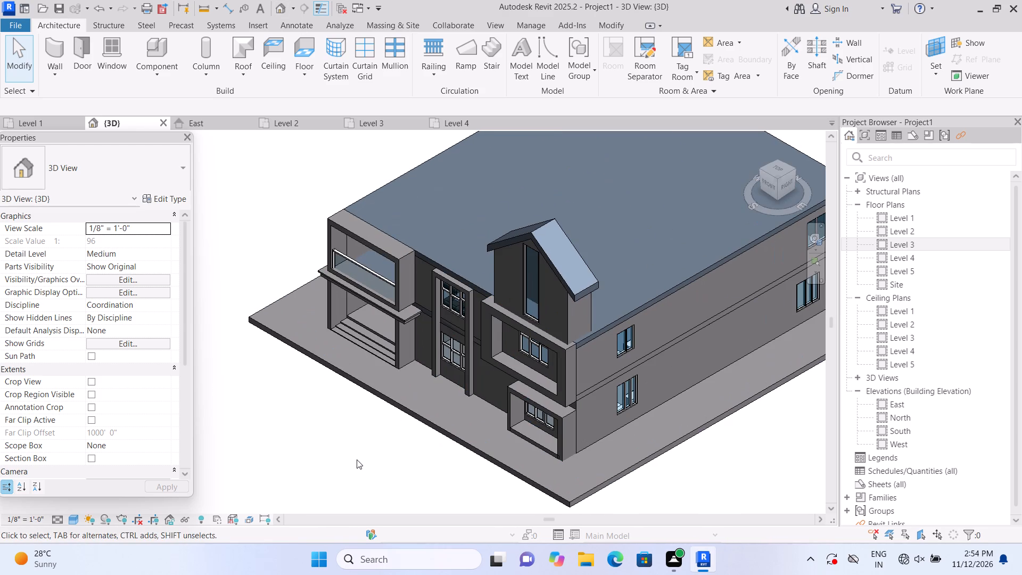
scroll(357, 459, down, 1)
scroll(357, 459, up, 1)
scroll(356, 466, down, 1)
scroll(356, 466, up, 1)
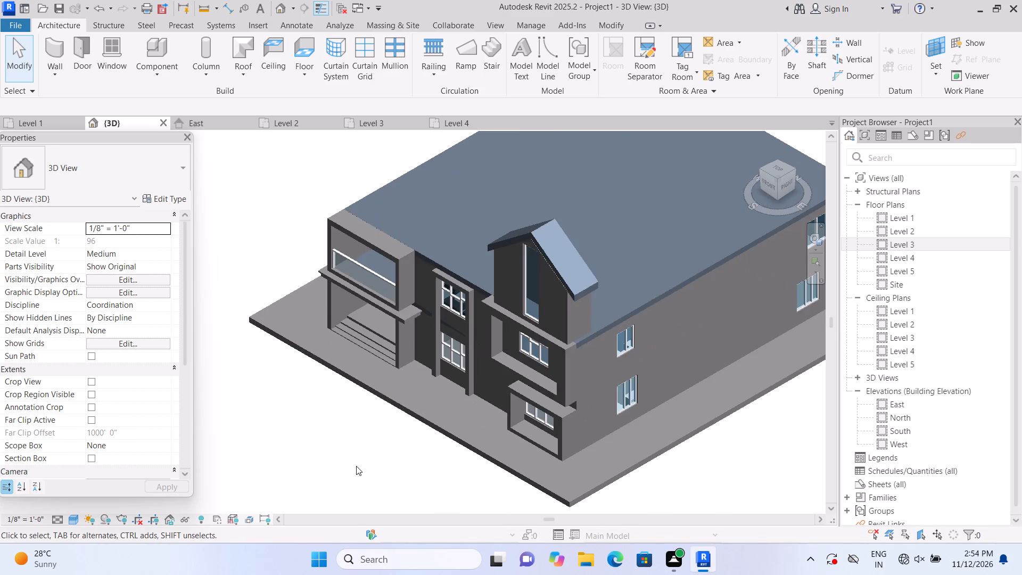
Examine the building from the front and the side beside the stepped entrance, including the flat roof next to the gable enclosure.
shift+middle_drag(384, 450, 509, 463)
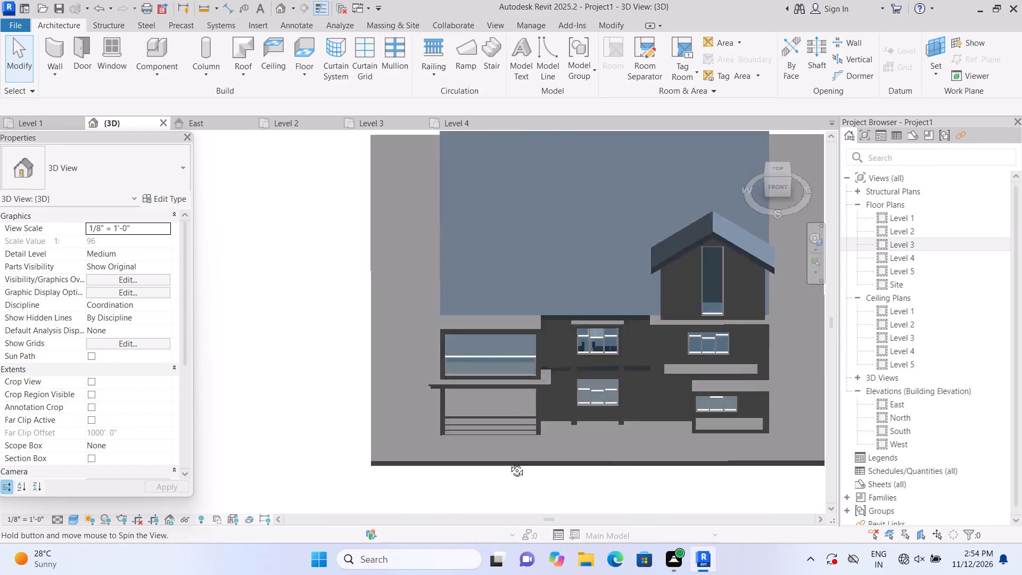
shift+middle_drag(509, 463, 678, 440)
middle_drag(674, 431, 338, 492)
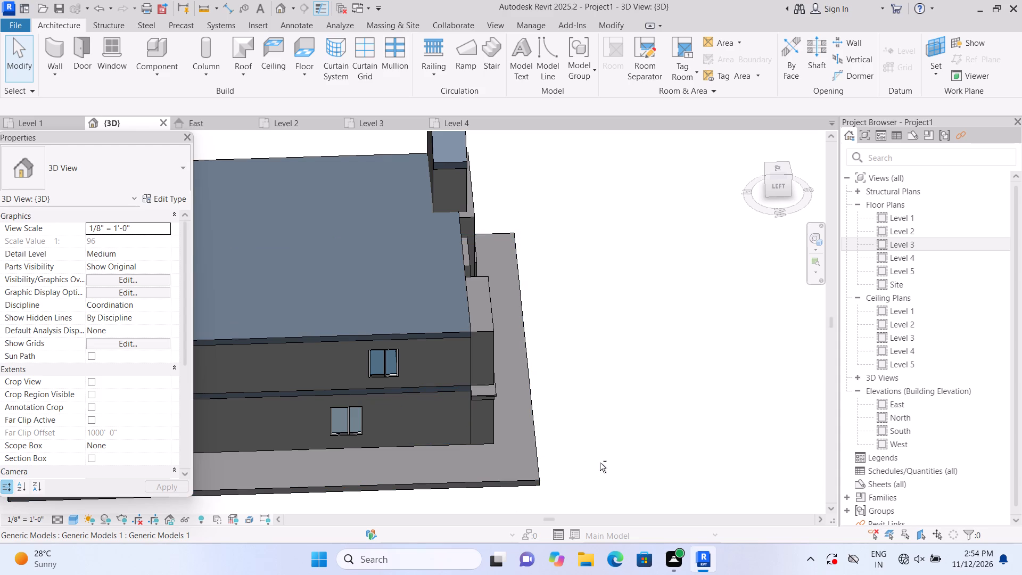
shift+middle_drag(613, 461, 639, 454)
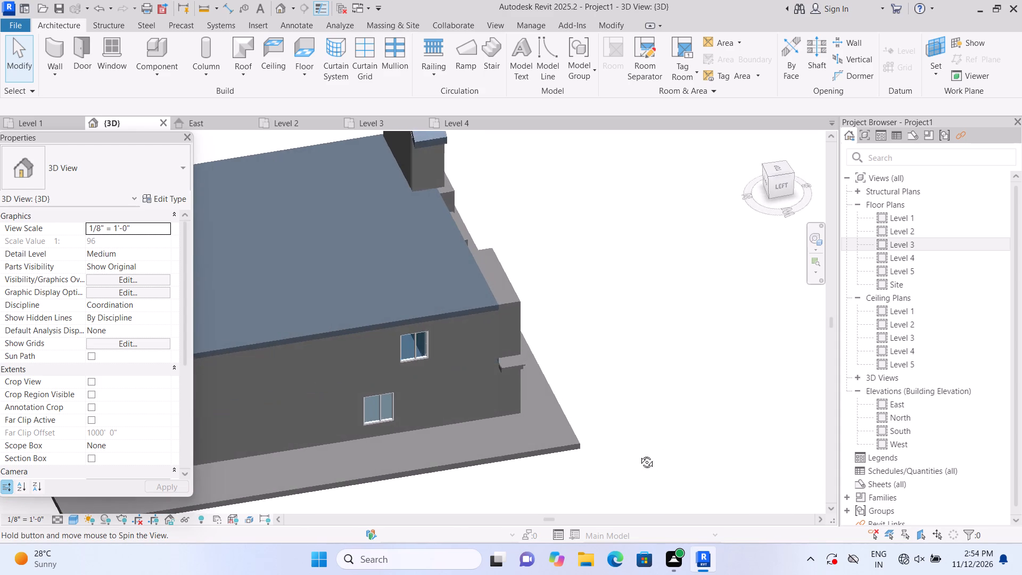
shift+middle_drag(639, 454, 634, 416)
scroll(576, 385, down, 1)
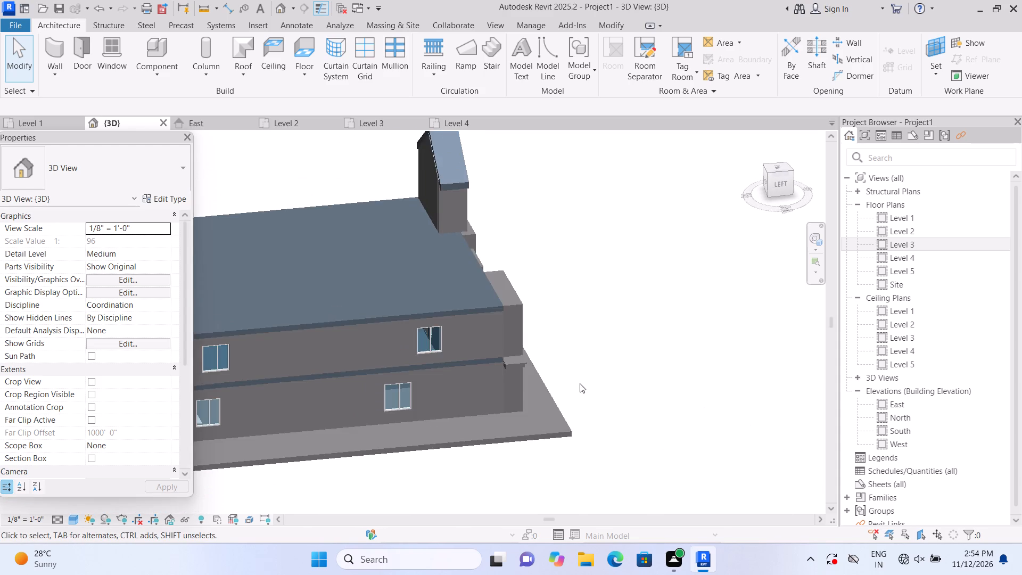
scroll(586, 303, up, 2)
middle_drag(620, 324, 771, 350)
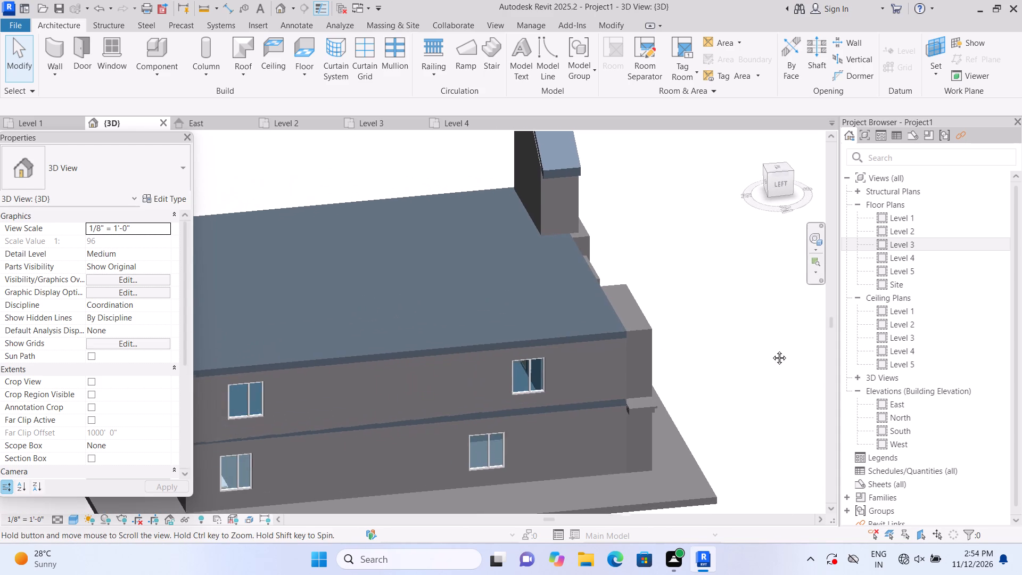
middle_drag(771, 350, 772, 350)
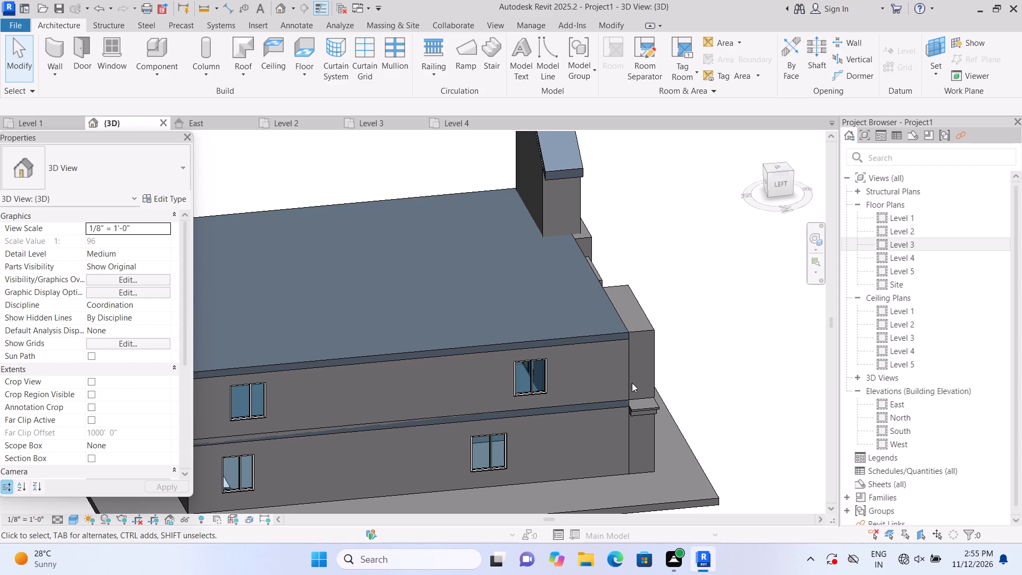
shift+middle_drag(714, 374, 685, 387)
shift+scroll(705, 395, down, 1)
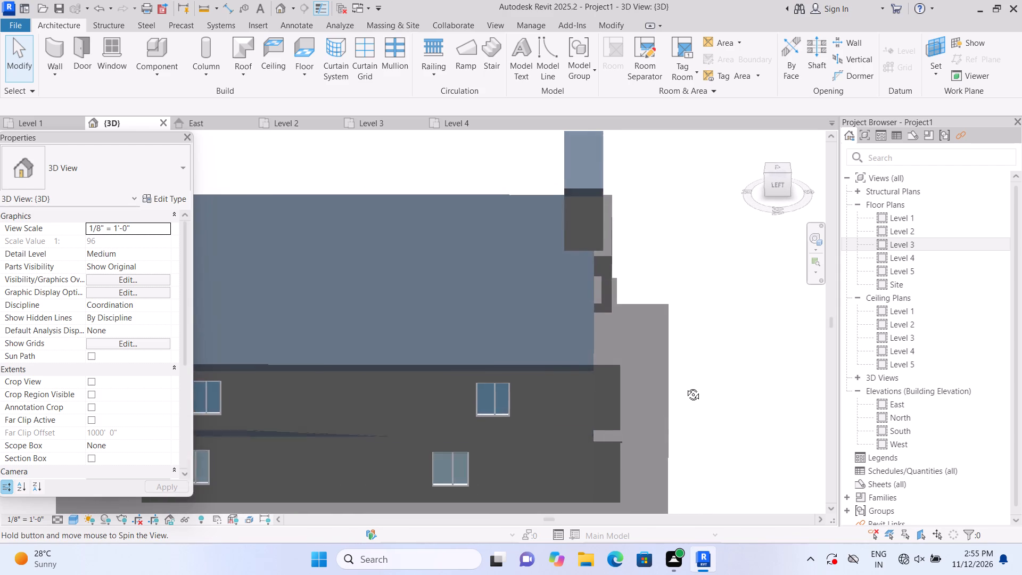
shift+middle_drag(685, 387, 677, 369)
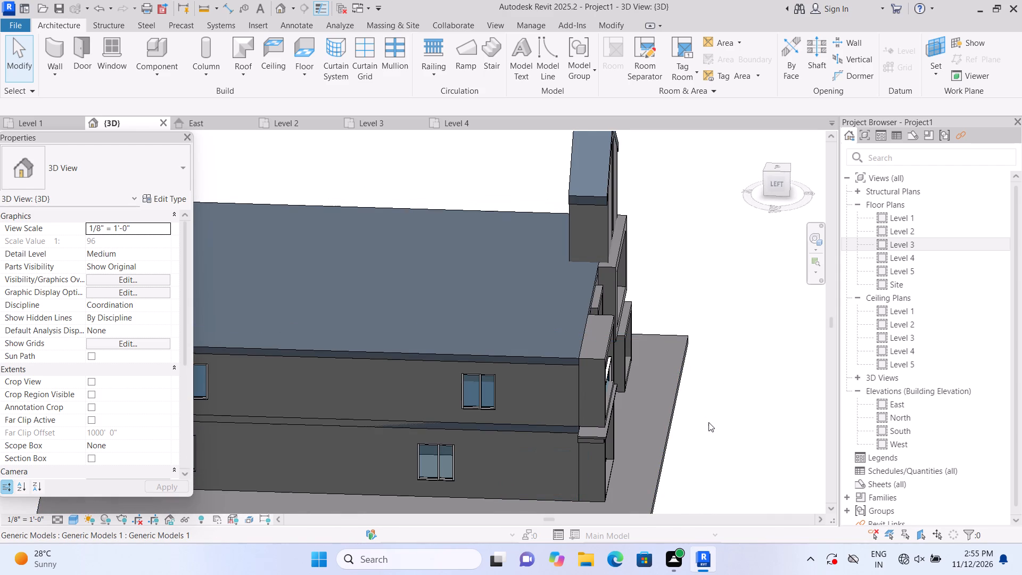
scroll(710, 423, up, 1)
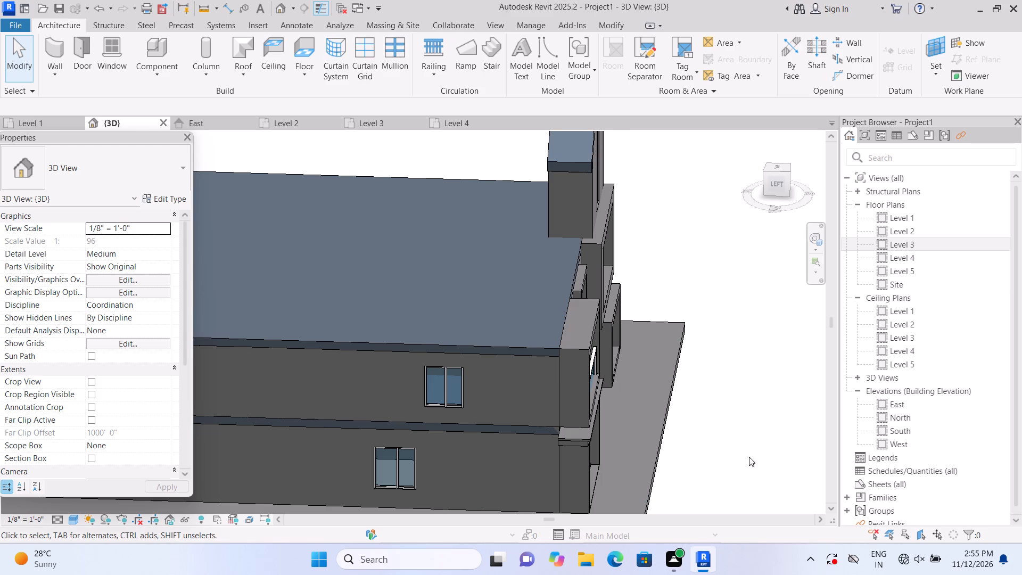
scroll(751, 447, down, 2)
scroll(715, 500, up, 2)
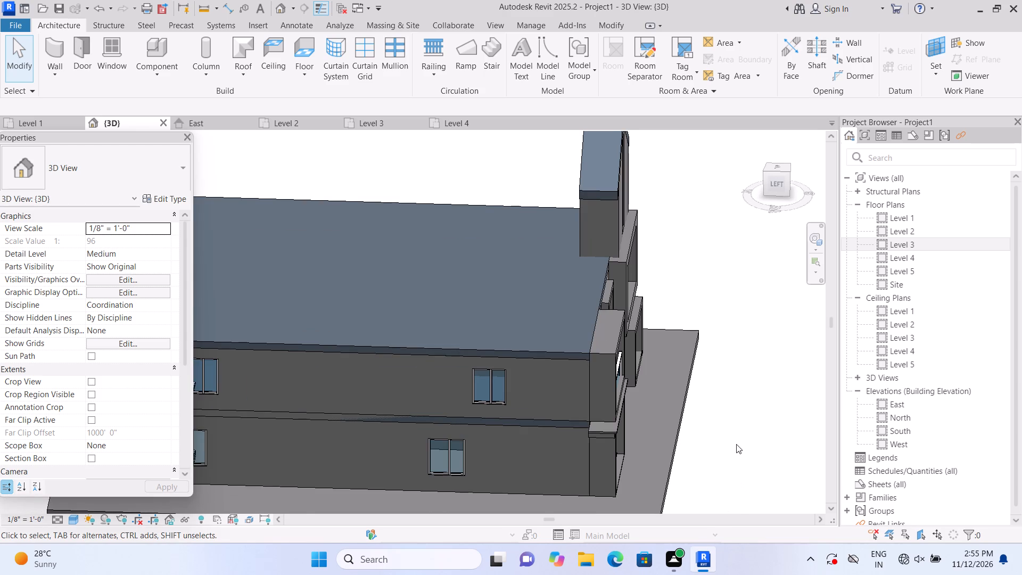
scroll(737, 447, down, 2)
scroll(726, 473, up, 2)
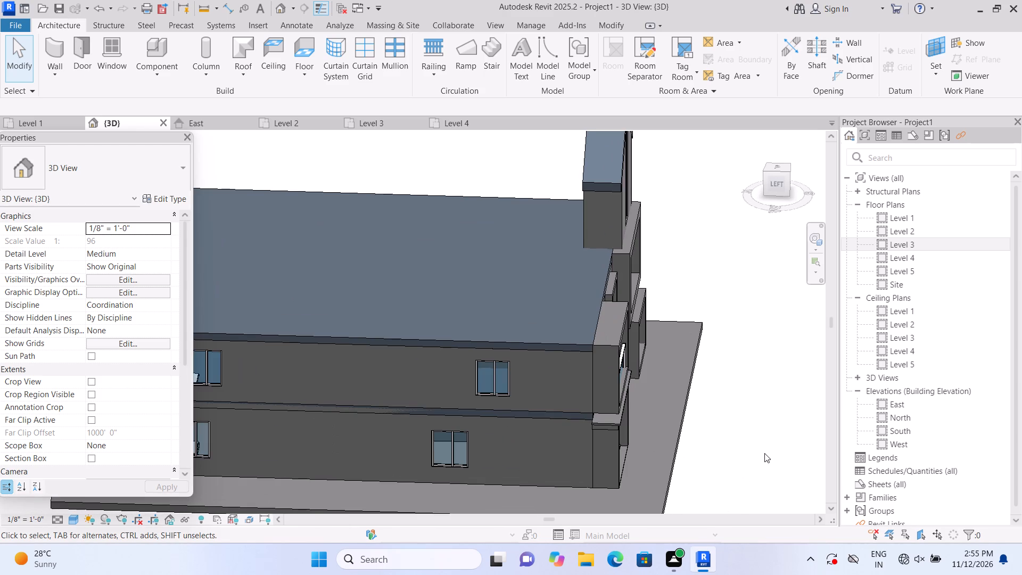
scroll(763, 448, down, 2)
shift+scroll(793, 480, up, 1)
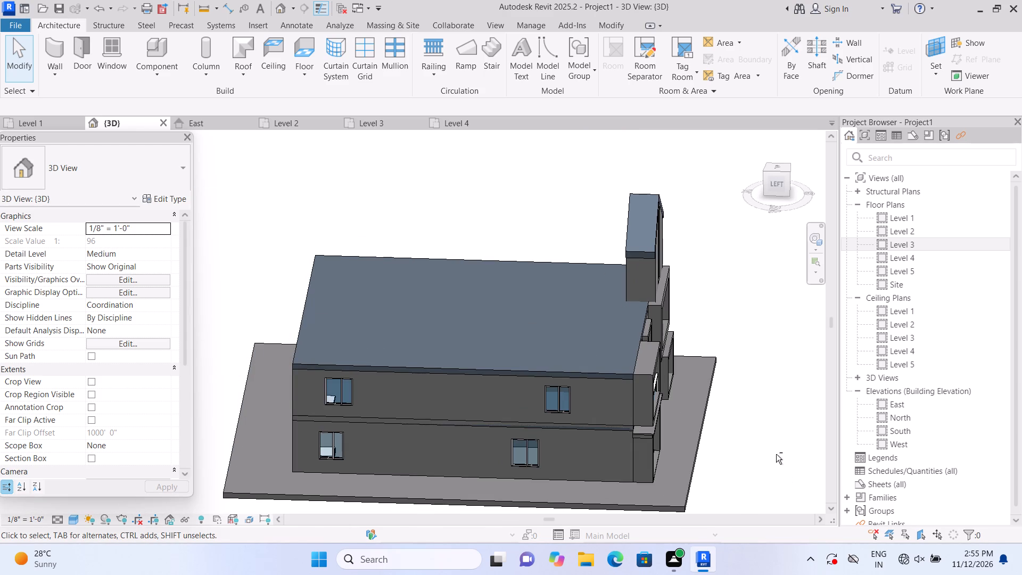
scroll(730, 472, up, 1)
shift+middle_drag(746, 483, 778, 483)
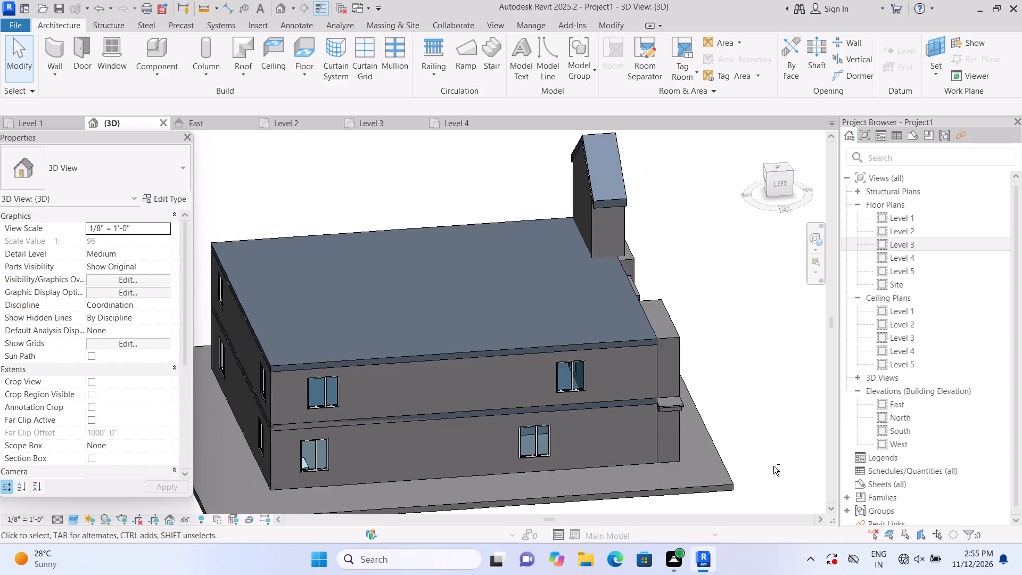
Start an in-place component in the Generic Models category, keeping the default name.
scroll(727, 362, up, 1)
scroll(695, 284, up, 4)
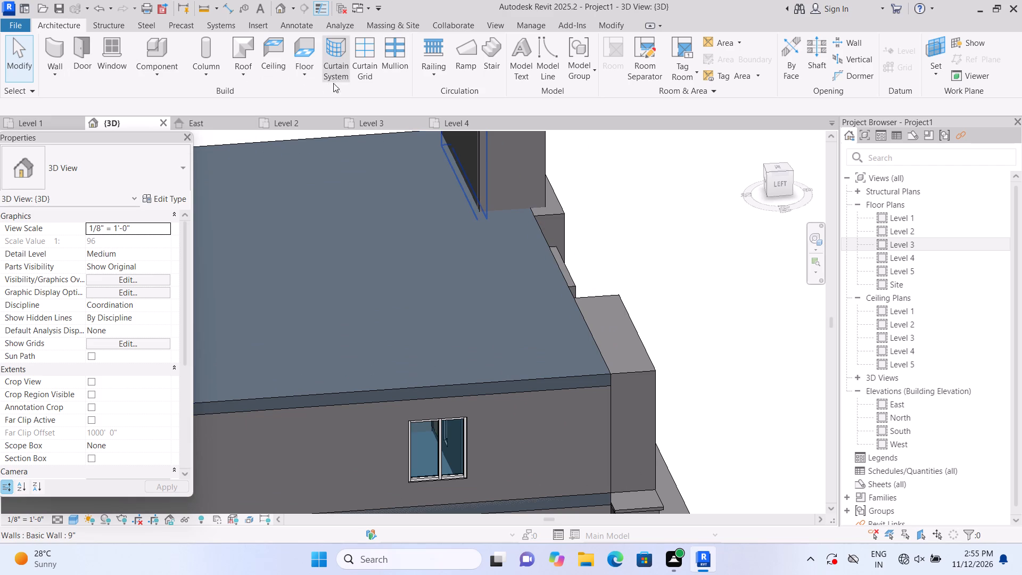
click(168, 80)
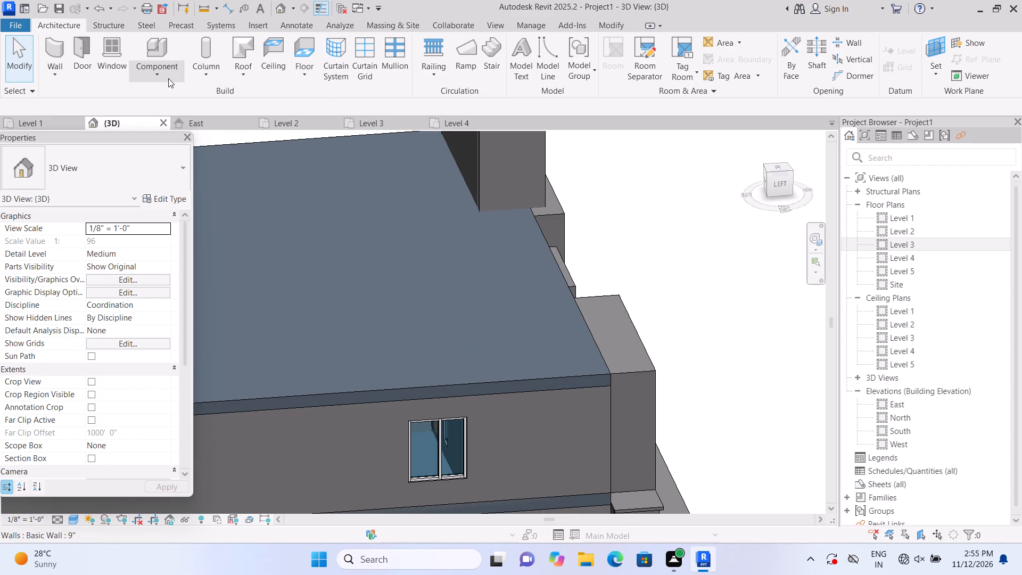
click(180, 122)
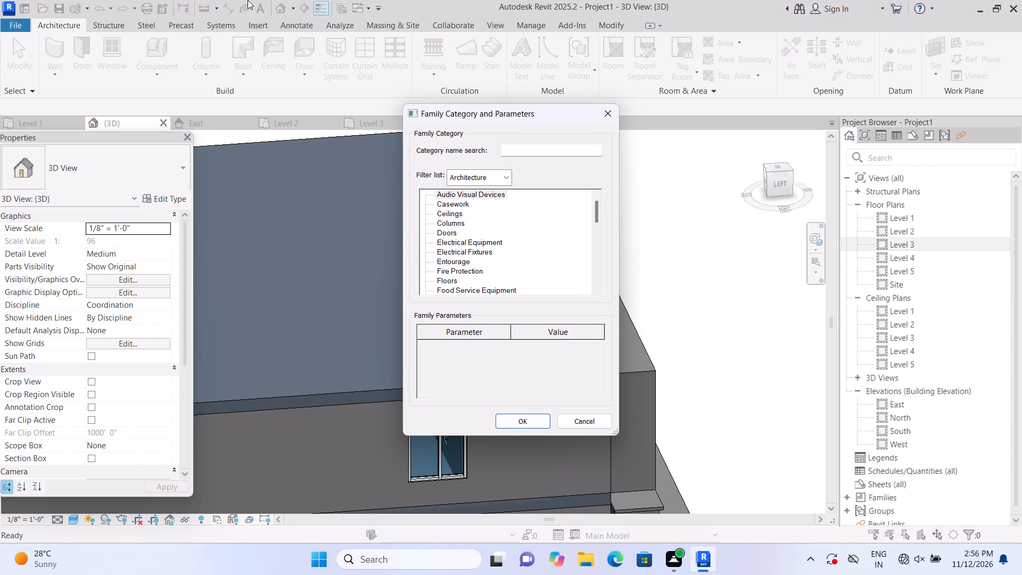
scroll(512, 246, down, 4)
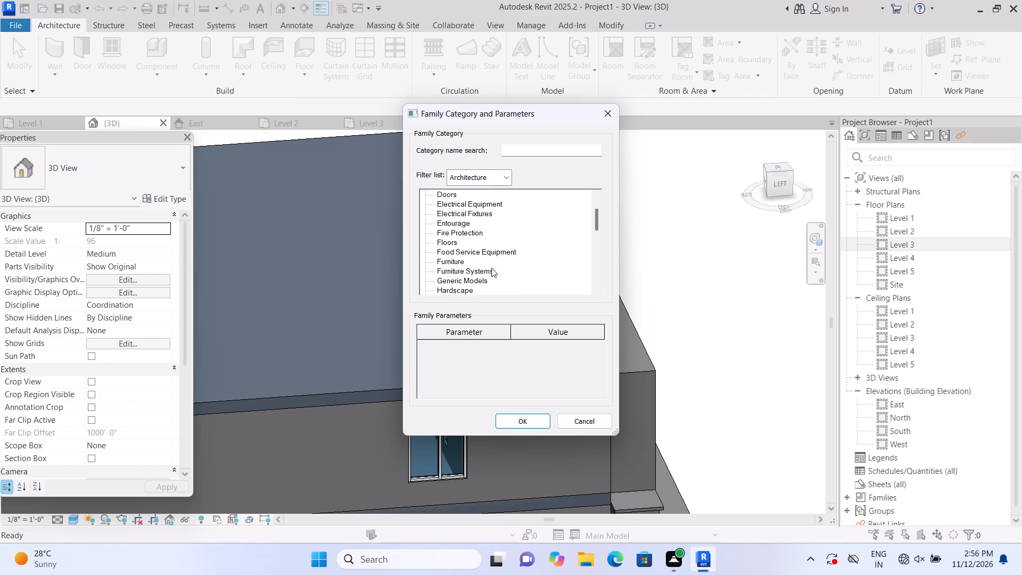
click(479, 281)
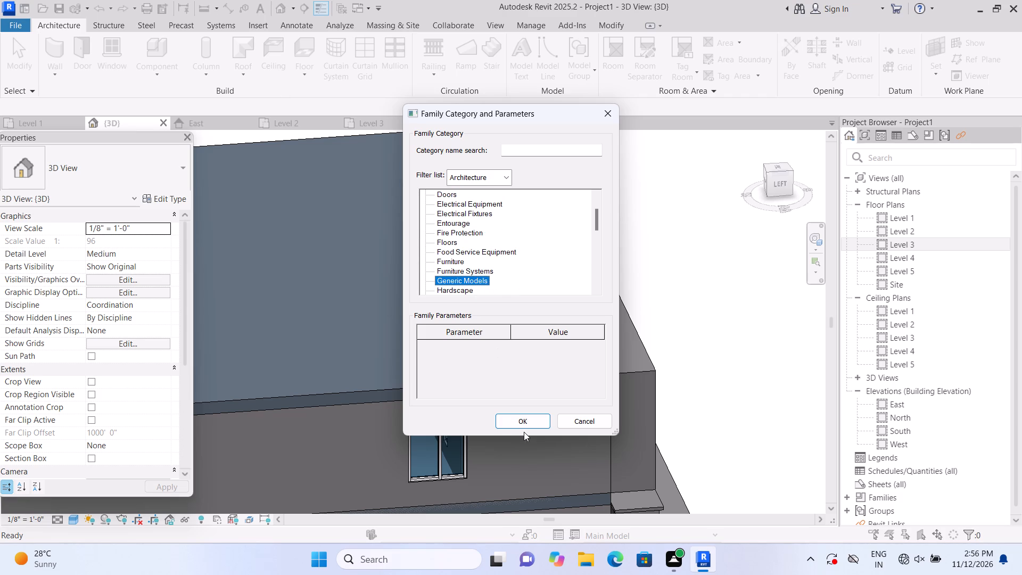
click(524, 419)
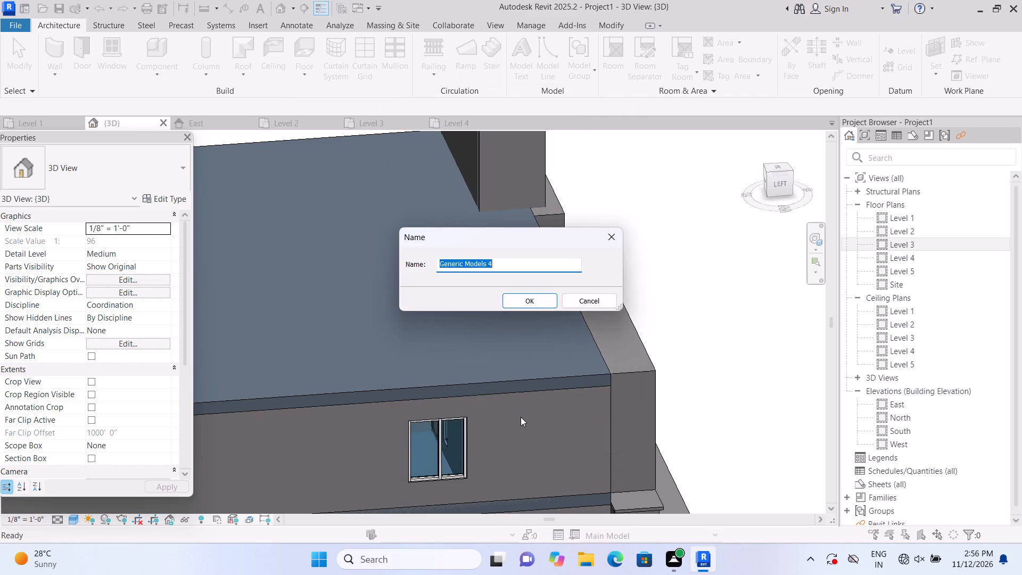
click(541, 298)
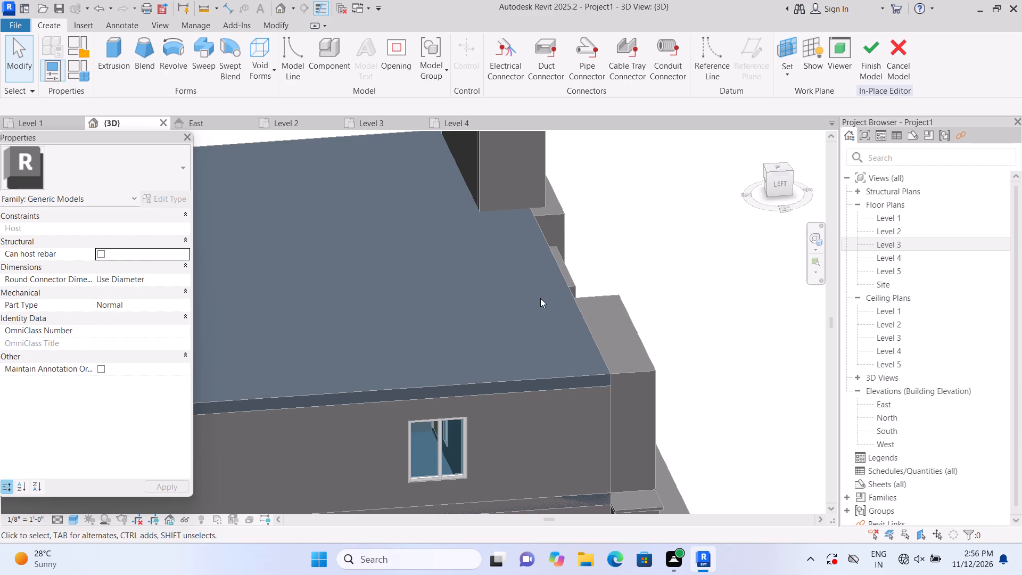
On the flat roof's top face, extrude a 1'-0" high rectangular strip about 1'-6" wide, running from the gable enclosure towards the entrance block.
click(120, 67)
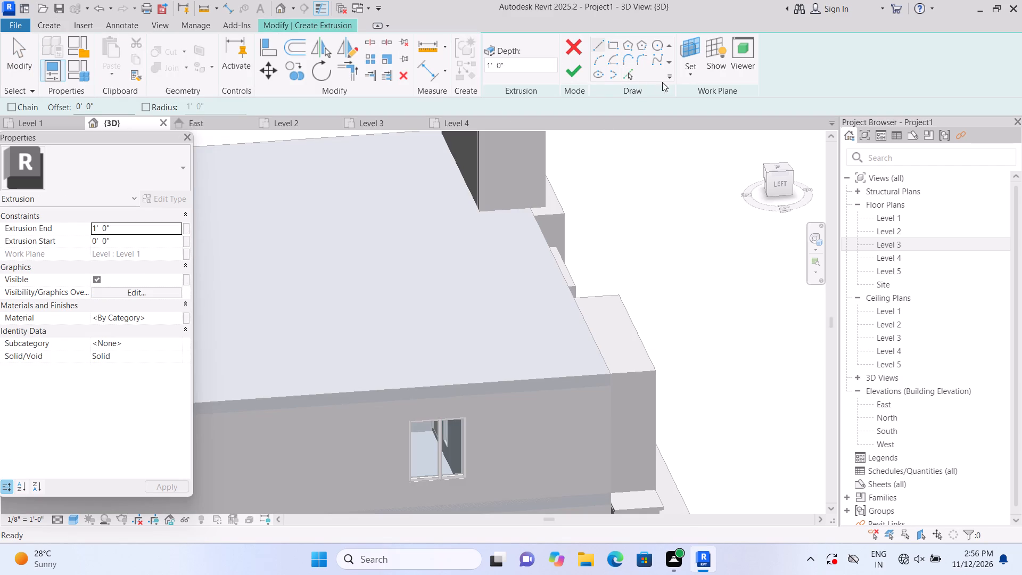
click(687, 79)
click(696, 117)
scroll(593, 244, up, 1)
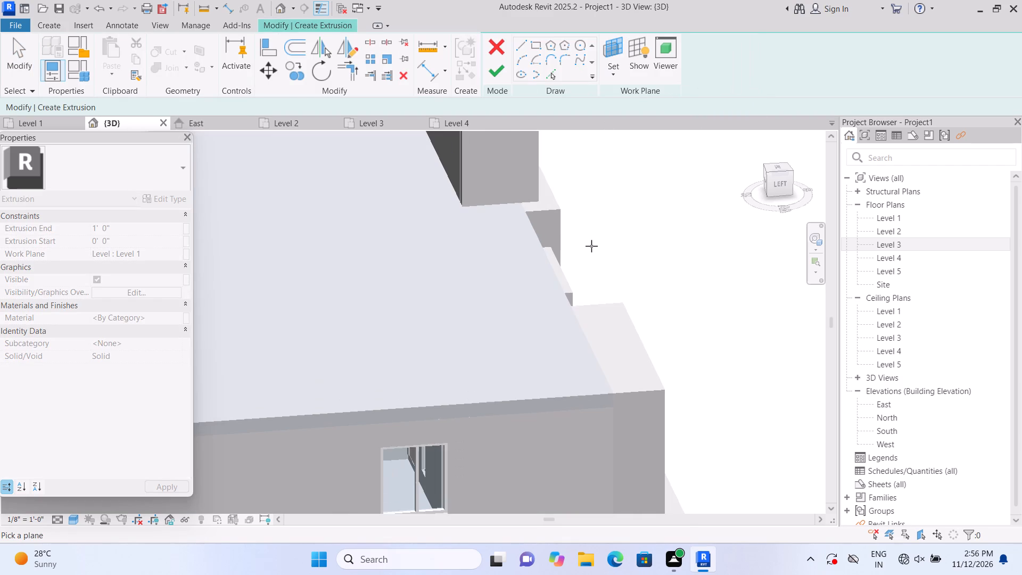
click(529, 272)
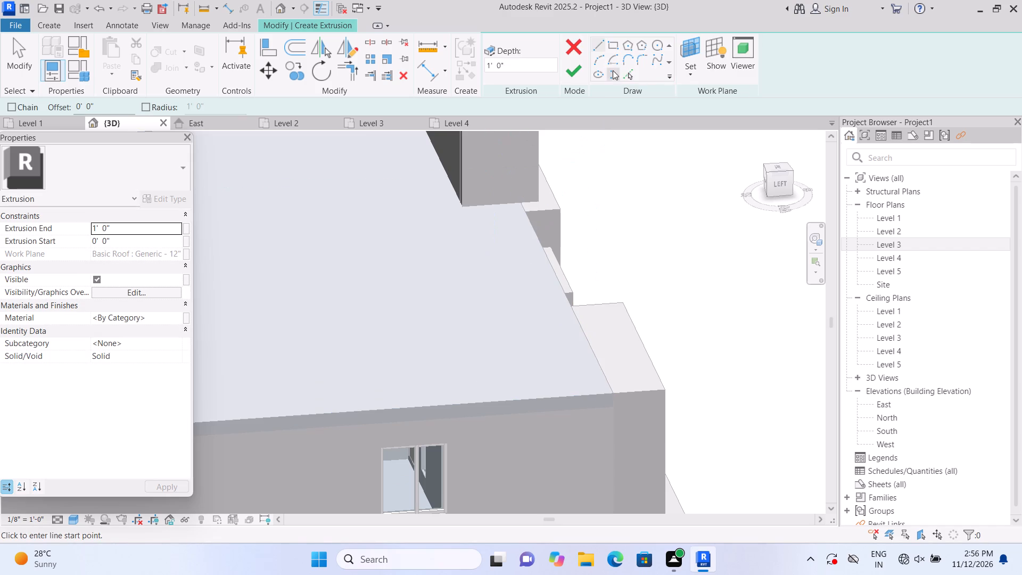
click(608, 46)
scroll(564, 200, up, 1)
scroll(498, 218, up, 1)
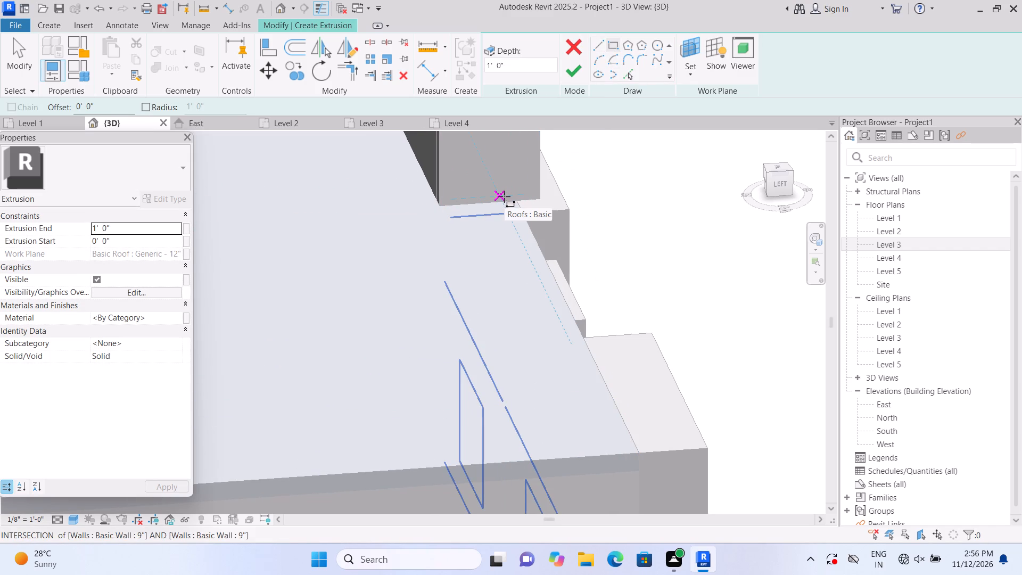
click(505, 198)
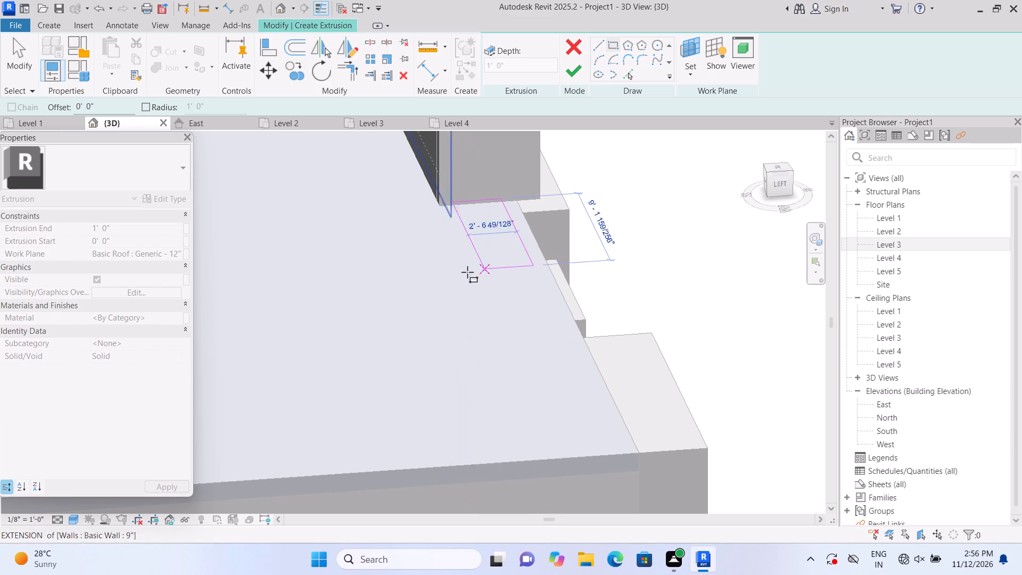
double_click(545, 356)
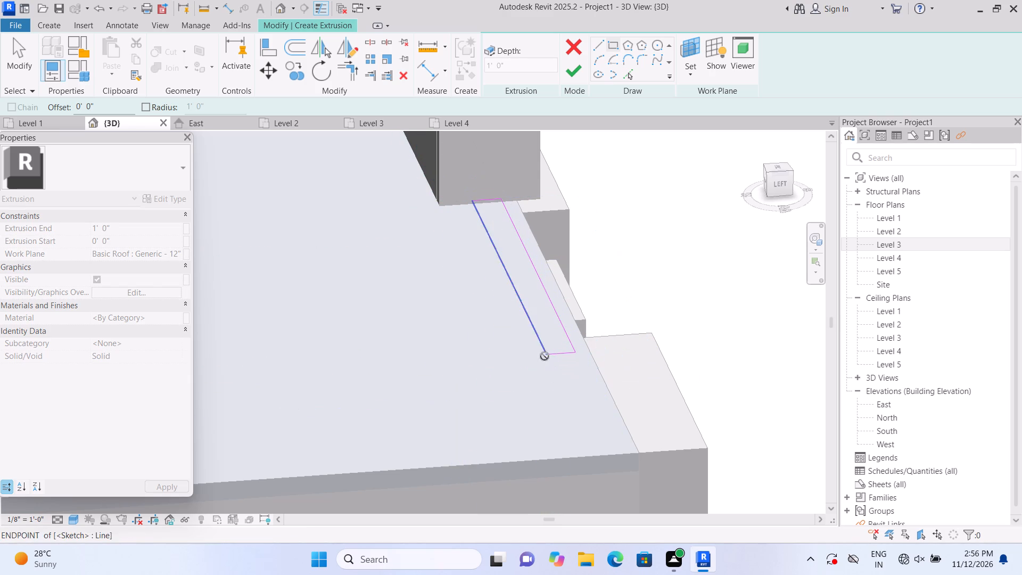
click(578, 75)
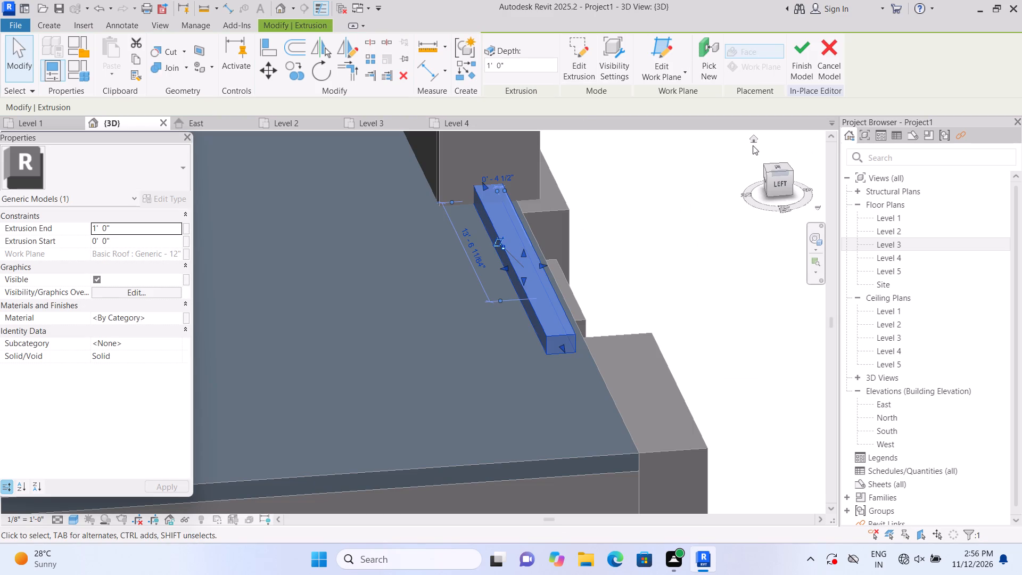
From the home 3D orientation, stretch the new rooftop strip's top upward to an extrusion depth of about 5'-3".
click(755, 139)
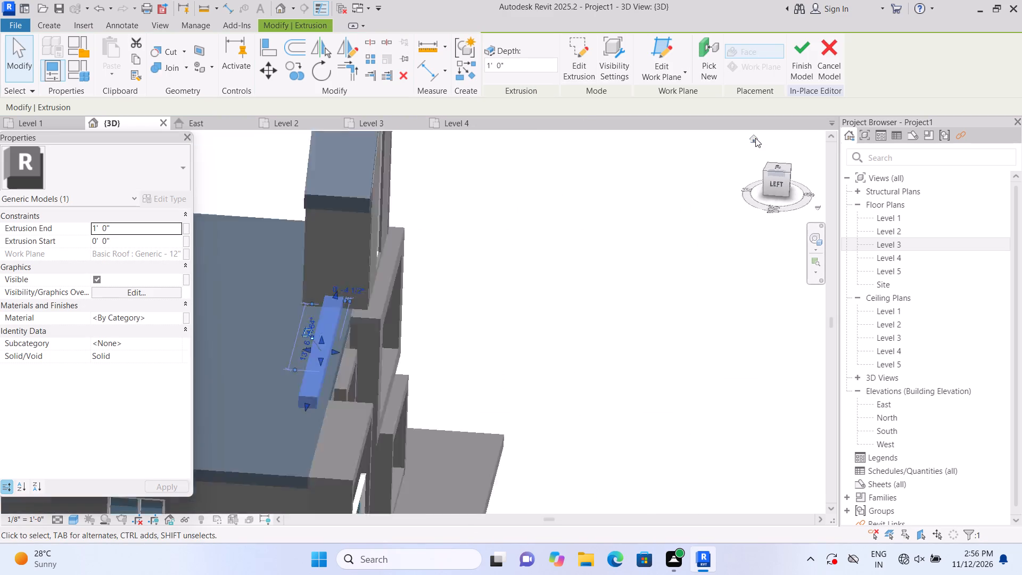
scroll(335, 405, up, 4)
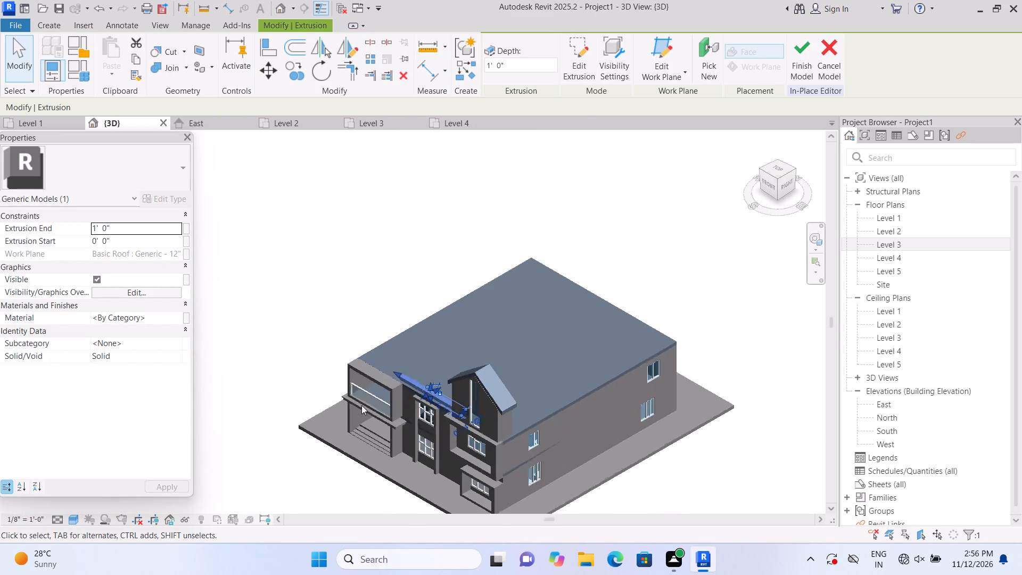
scroll(361, 405, up, 1)
scroll(436, 421, up, 8)
scroll(449, 378, up, 1)
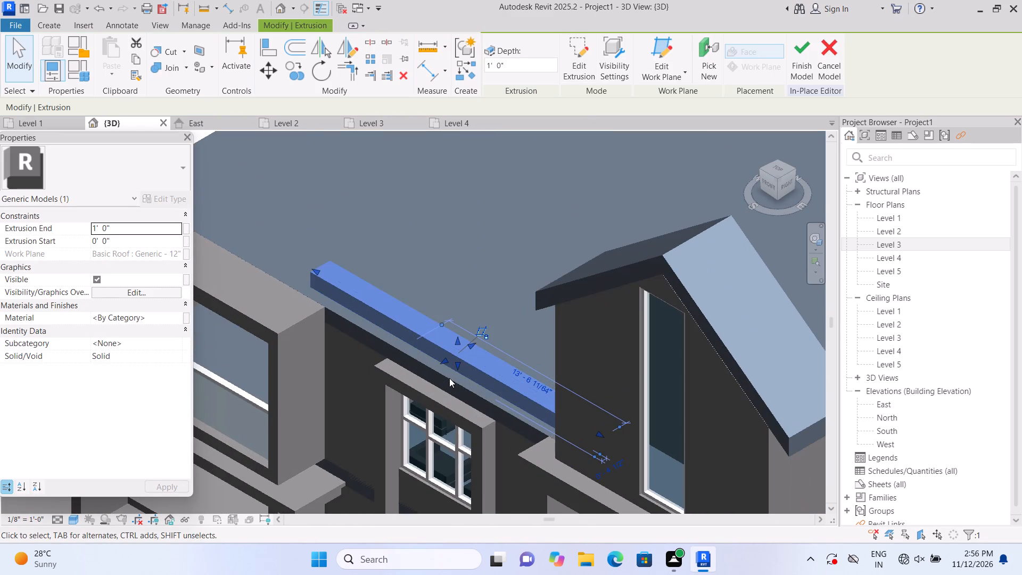
drag(458, 339, 463, 307)
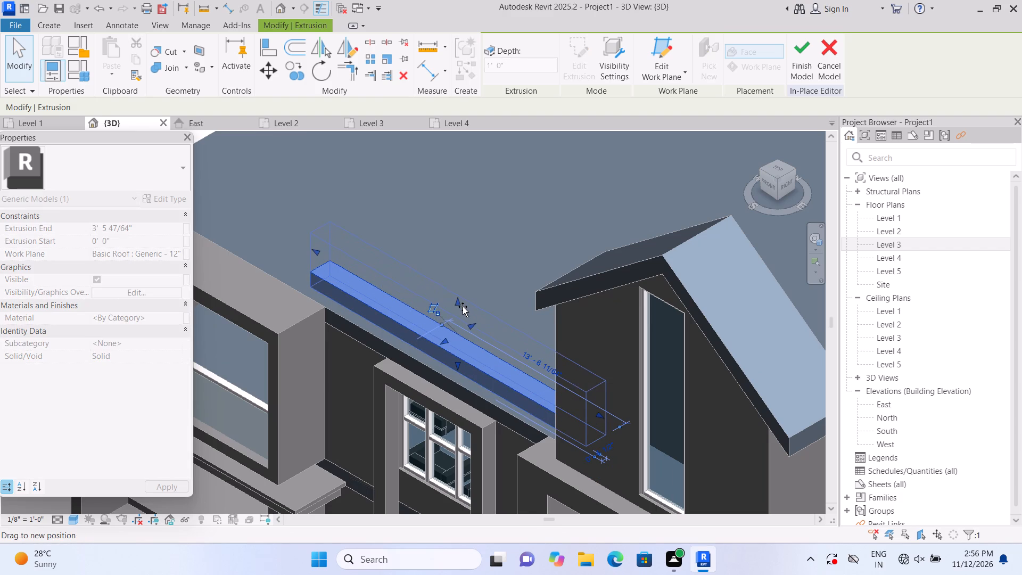
drag(463, 307, 463, 303)
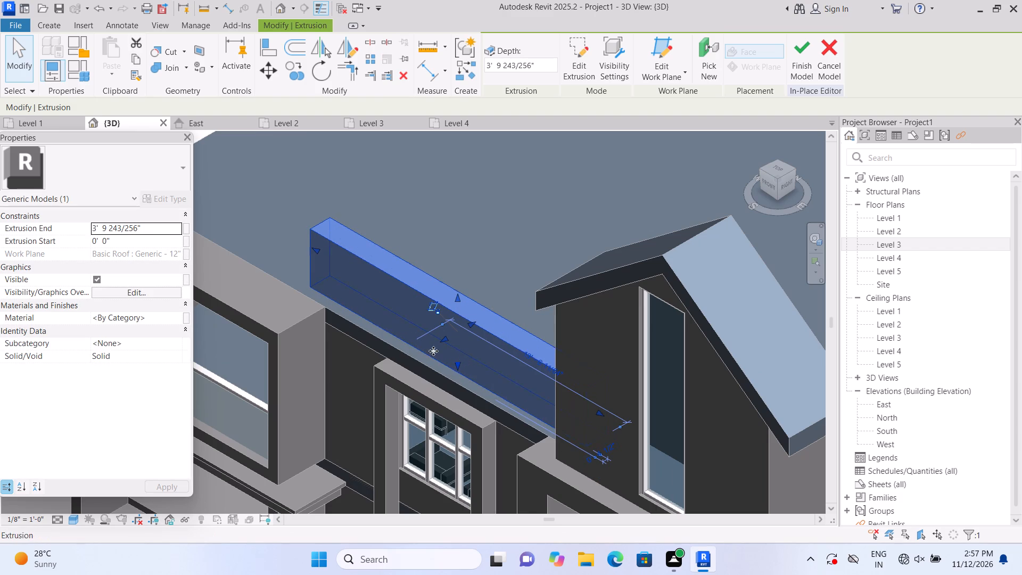
drag(457, 295, 461, 287)
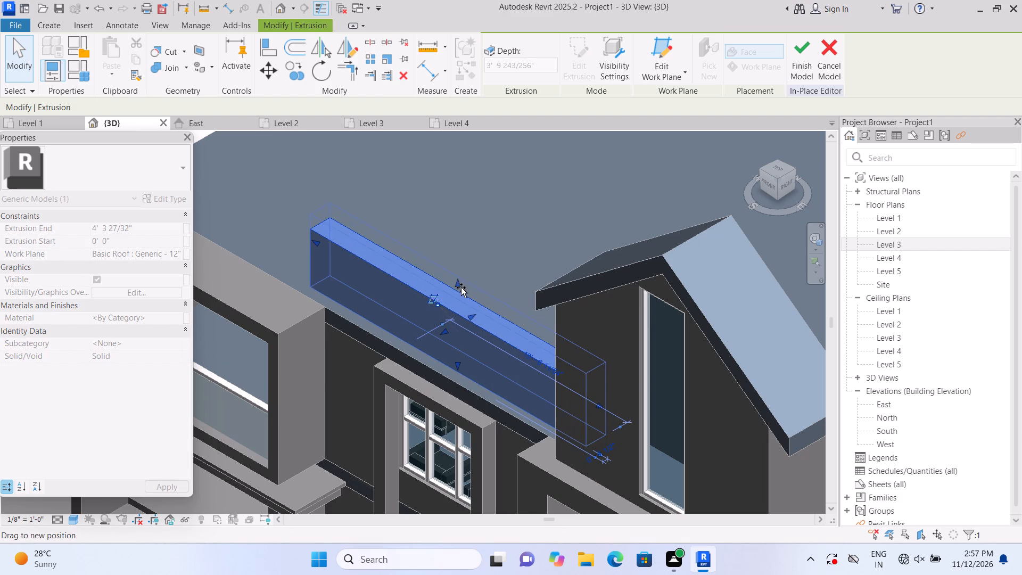
drag(461, 287, 465, 282)
scroll(465, 282, down, 2)
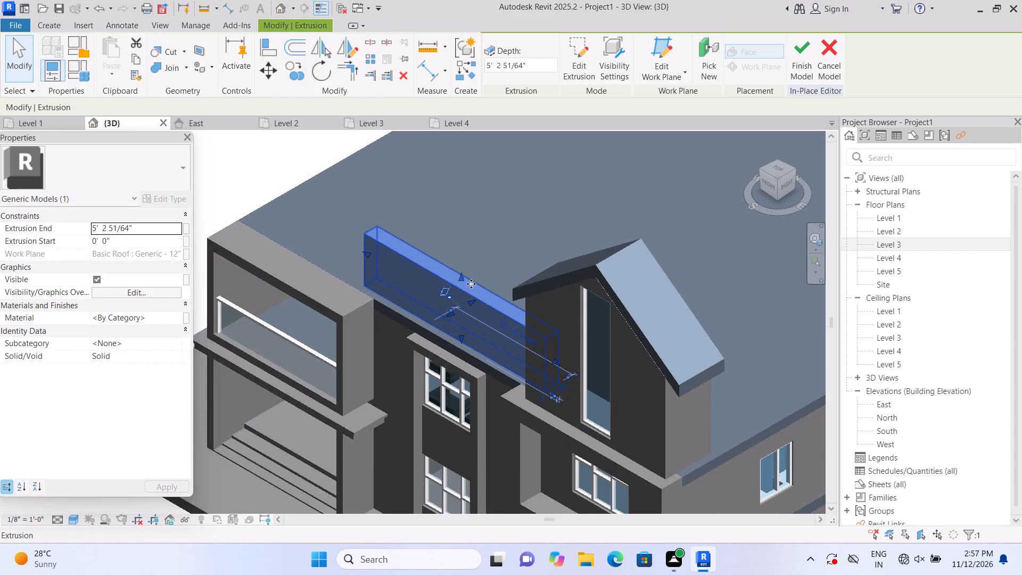
scroll(471, 284, down, 2)
click(298, 171)
scroll(424, 298, up, 1)
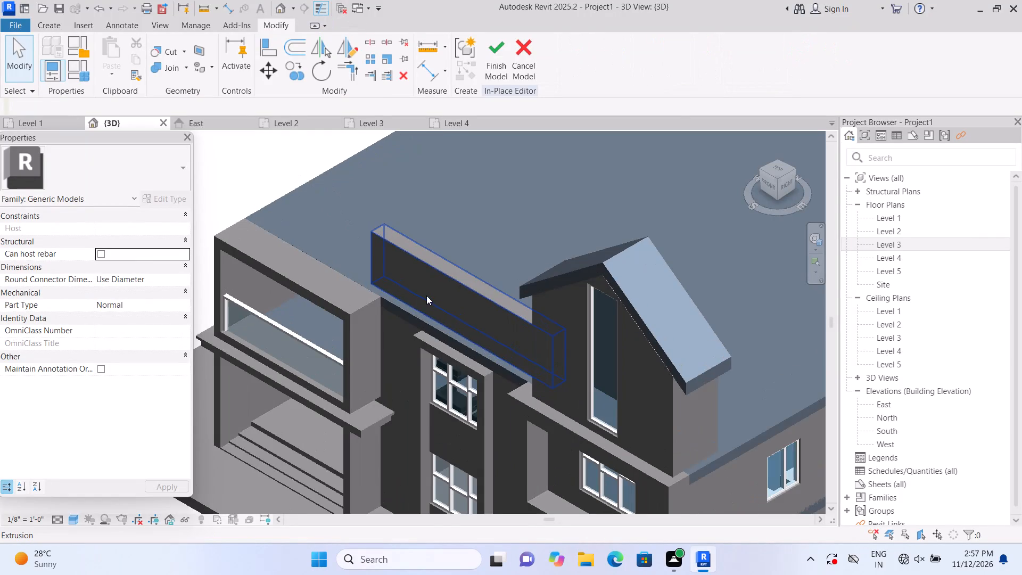
Stretch the top of the rooftop strip beside the gable enclosure slightly further upward.
click(426, 295)
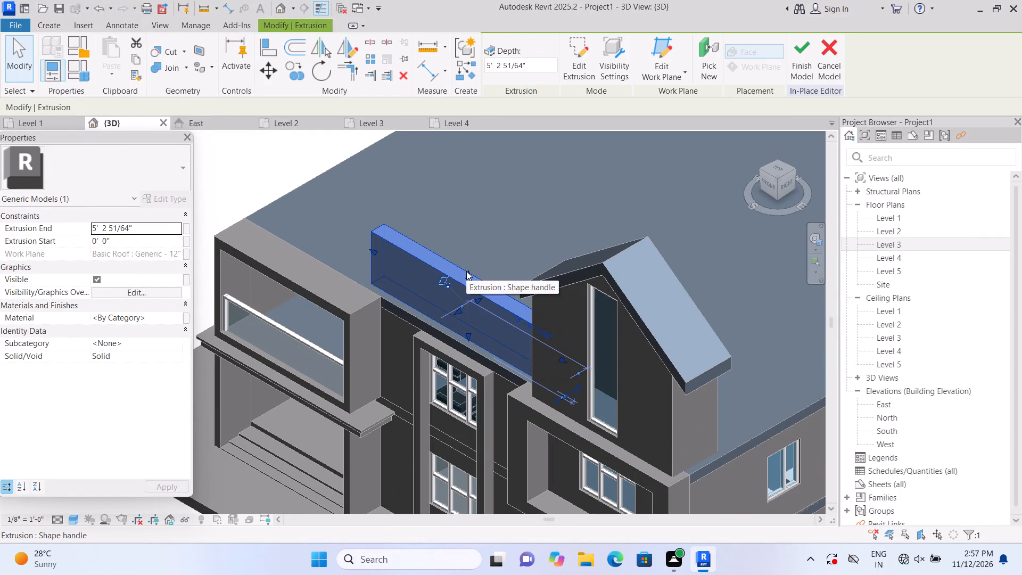
click(466, 270)
click(271, 177)
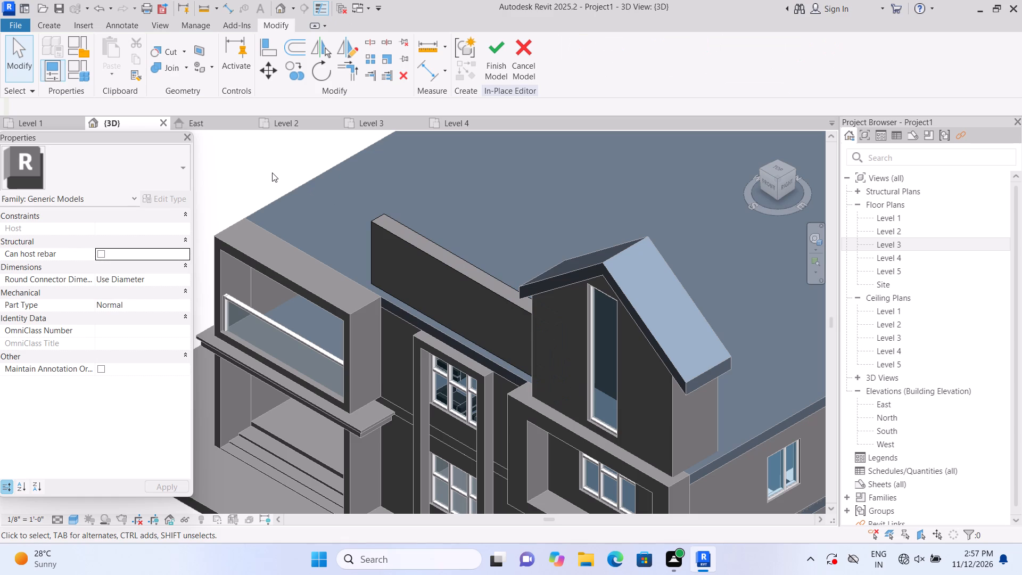
Start a void extrusion in the front orientation, using the rooftop strip's front face as its work plane.
click(770, 186)
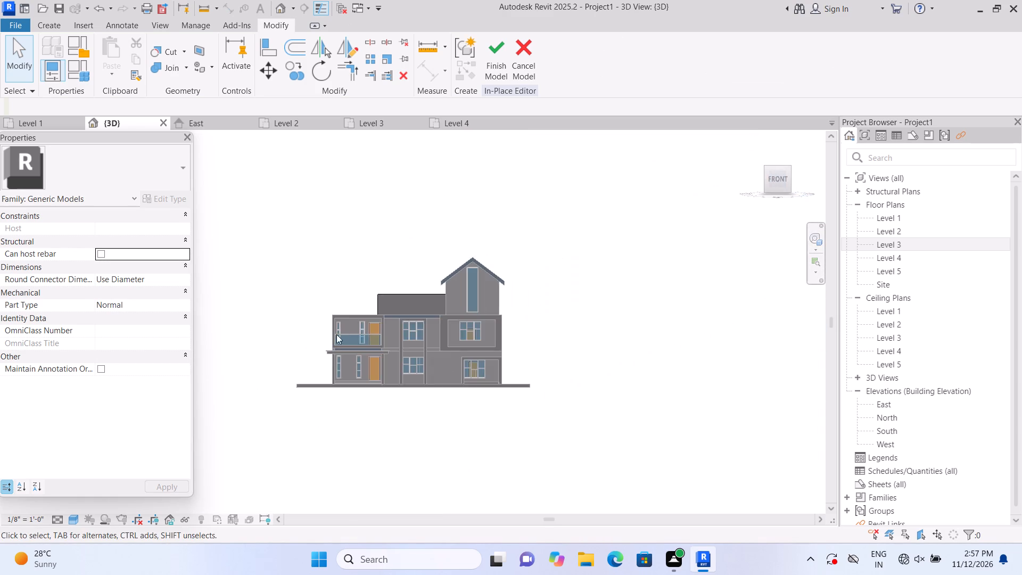
scroll(341, 328, up, 9)
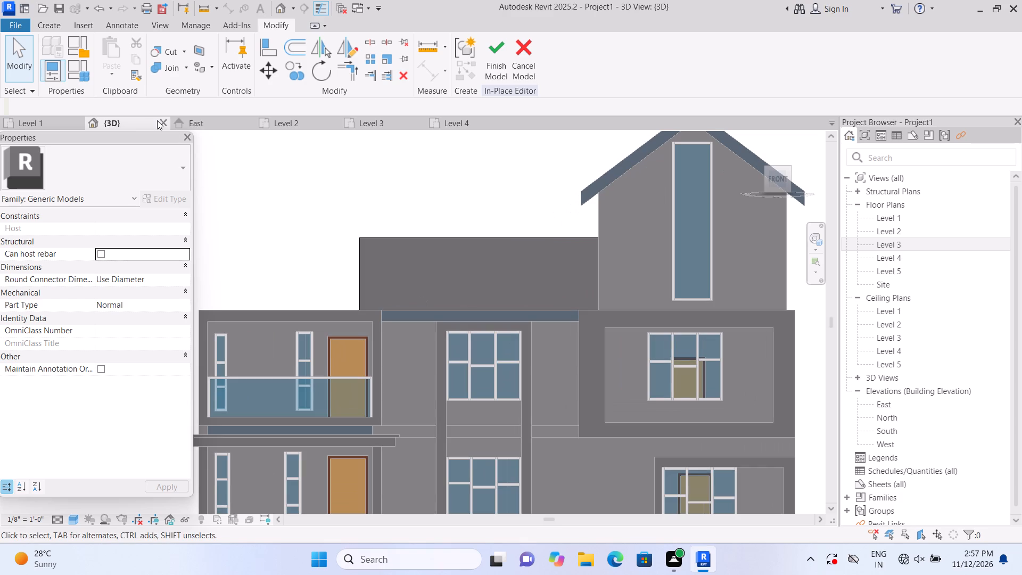
click(50, 24)
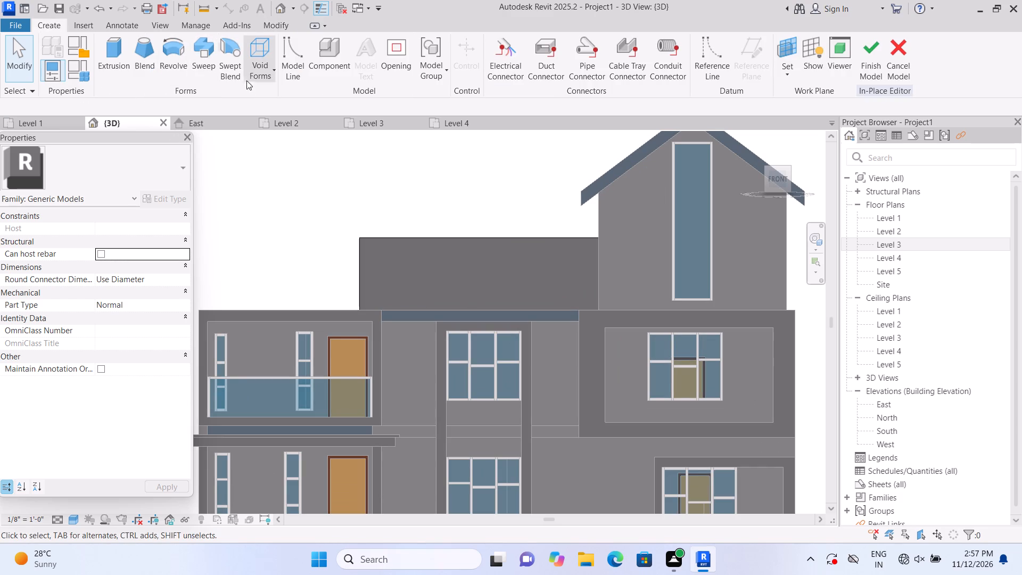
click(273, 67)
click(271, 100)
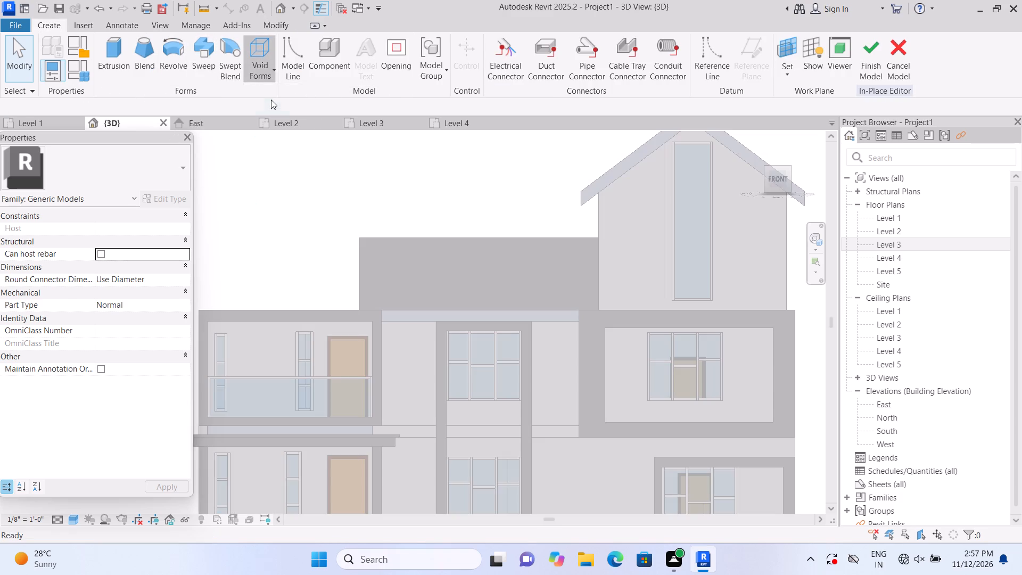
click(697, 74)
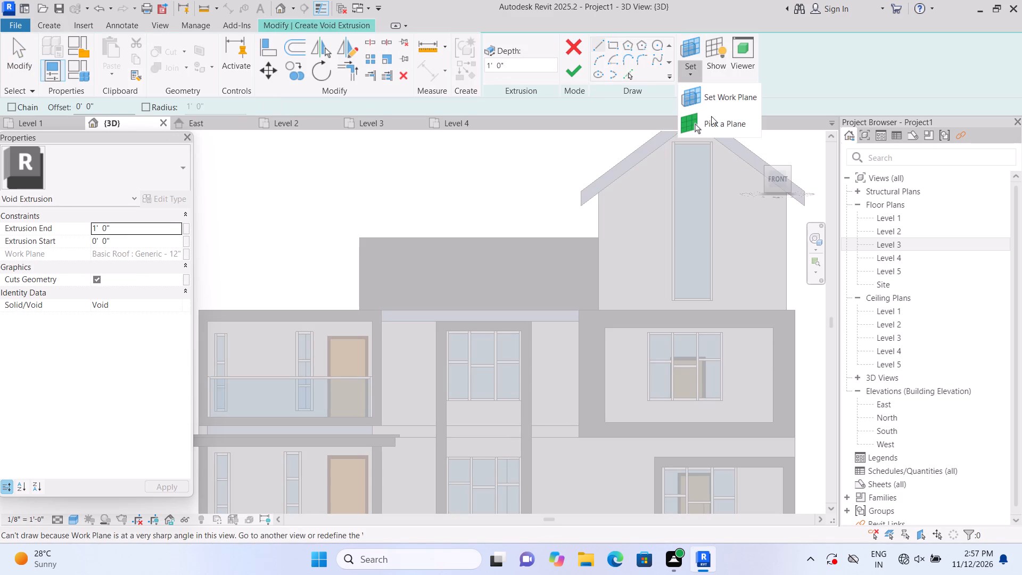
click(712, 118)
scroll(568, 241, up, 1)
click(549, 254)
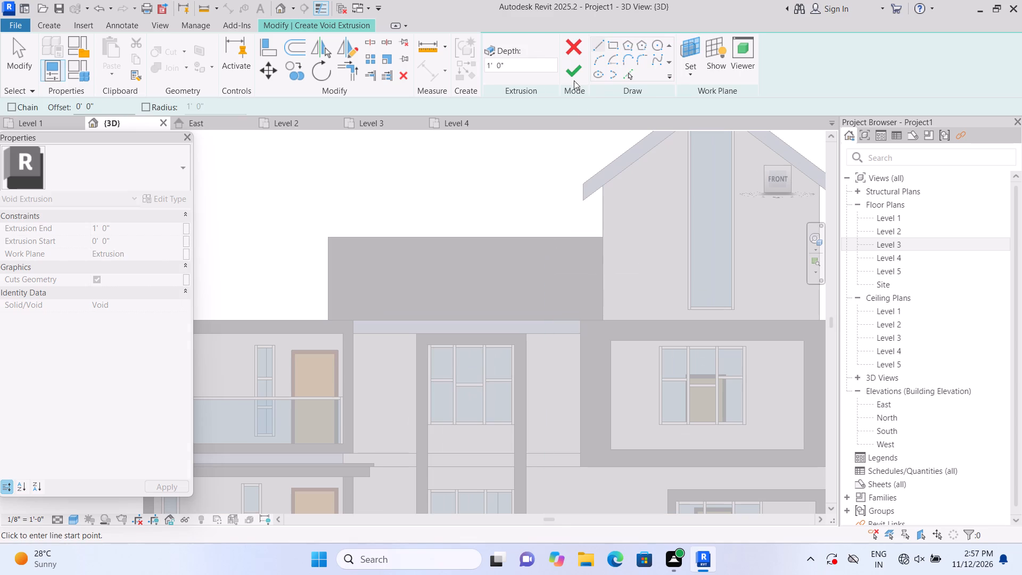
Cut a 1'-0" deep rectangular void about 17'-9" by 4'-6" into the strip's front face, sketched with a 2" offset.
click(618, 48)
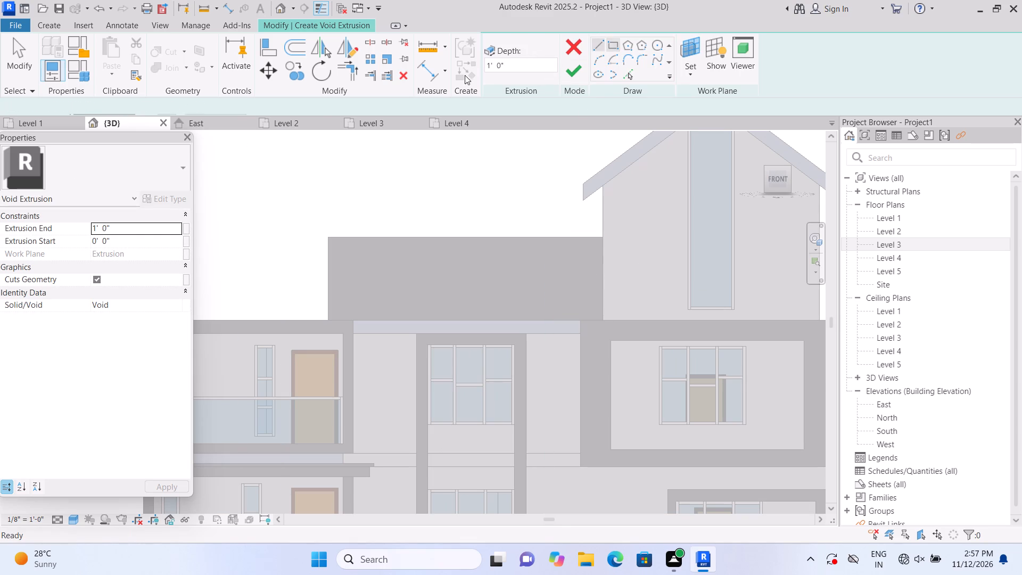
click(102, 105)
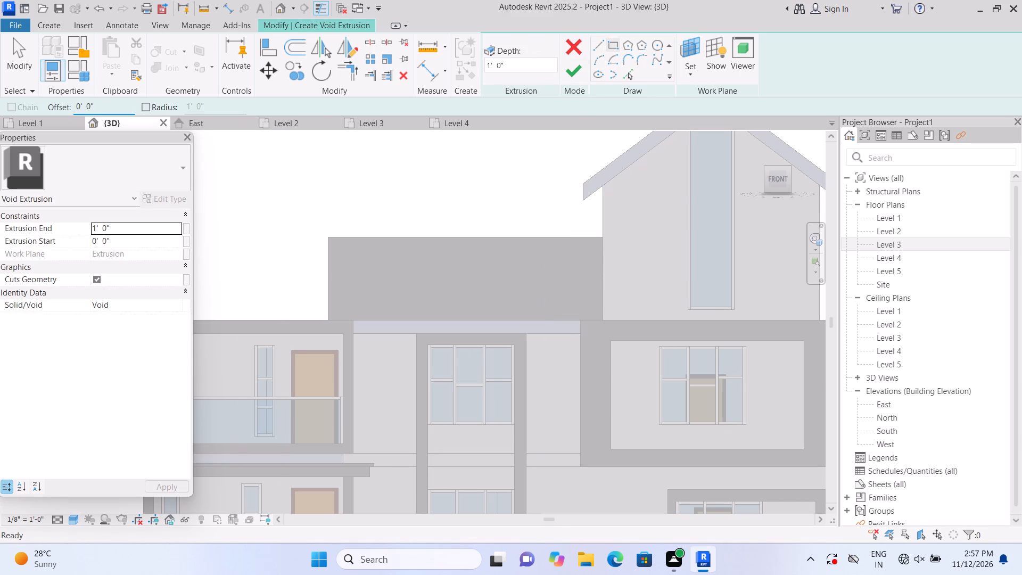
key(BackSpace)
key(BackSpace)
key(BackSpace)
key(BackSpace)
key(BackSpace)
key(BackSpace)
key(BackSpace)
key(BackSpace)
key(BackSpace)
key(BackSpace)
key(BackSpace)
text(2")
key(Return)
scroll(337, 299, up, 1)
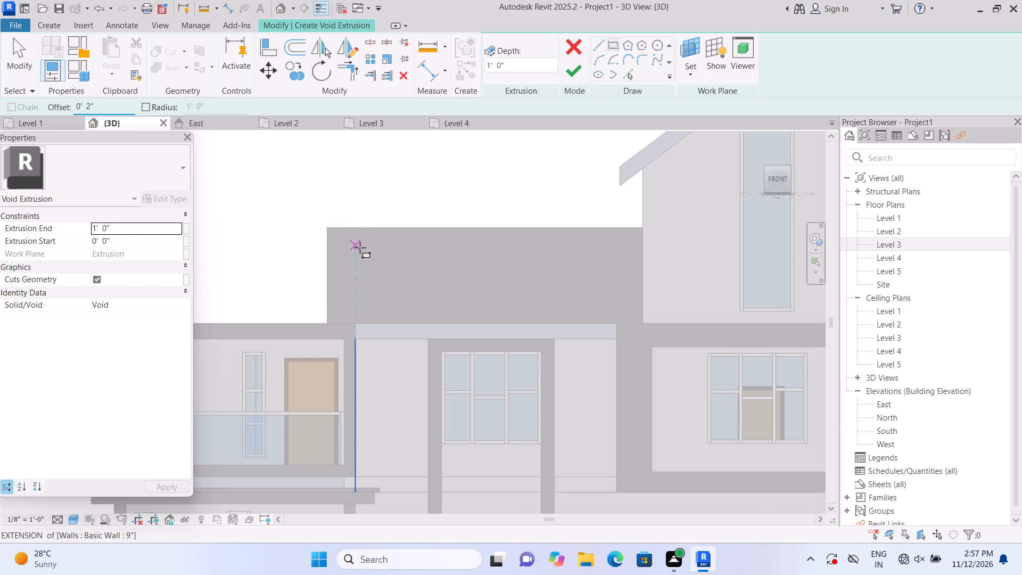
scroll(360, 249, up, 1)
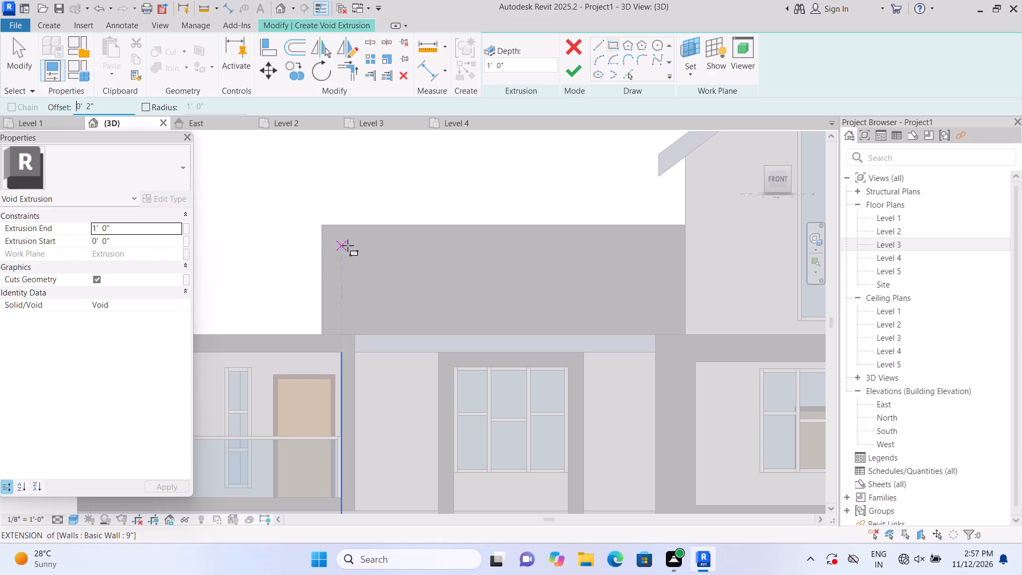
click(348, 248)
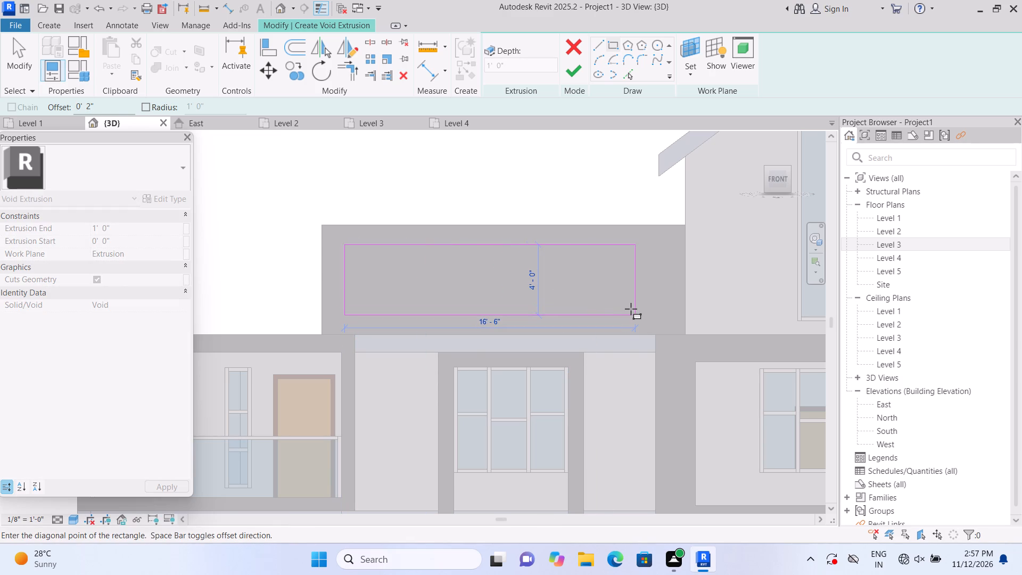
click(658, 317)
click(570, 70)
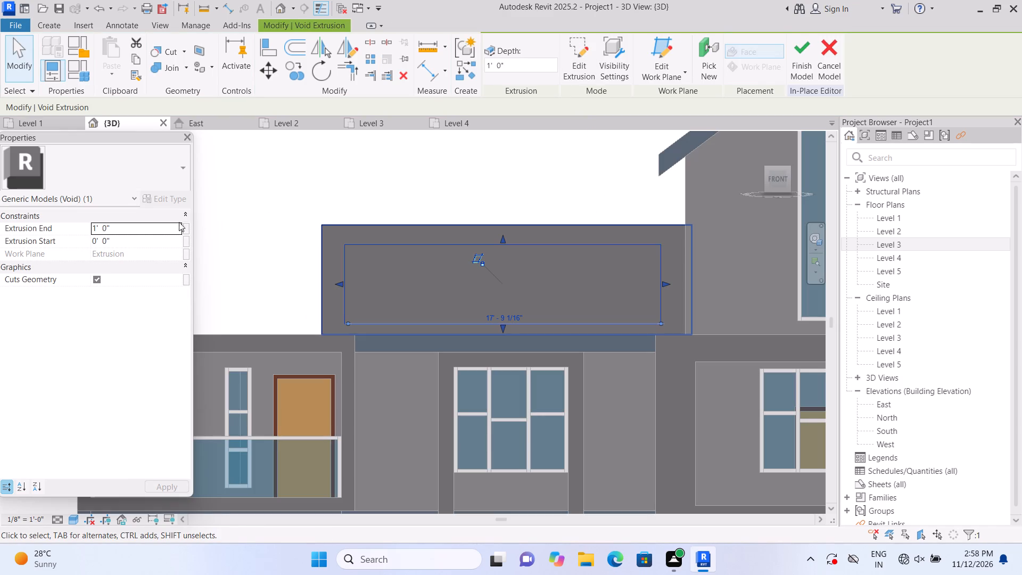
click(222, 219)
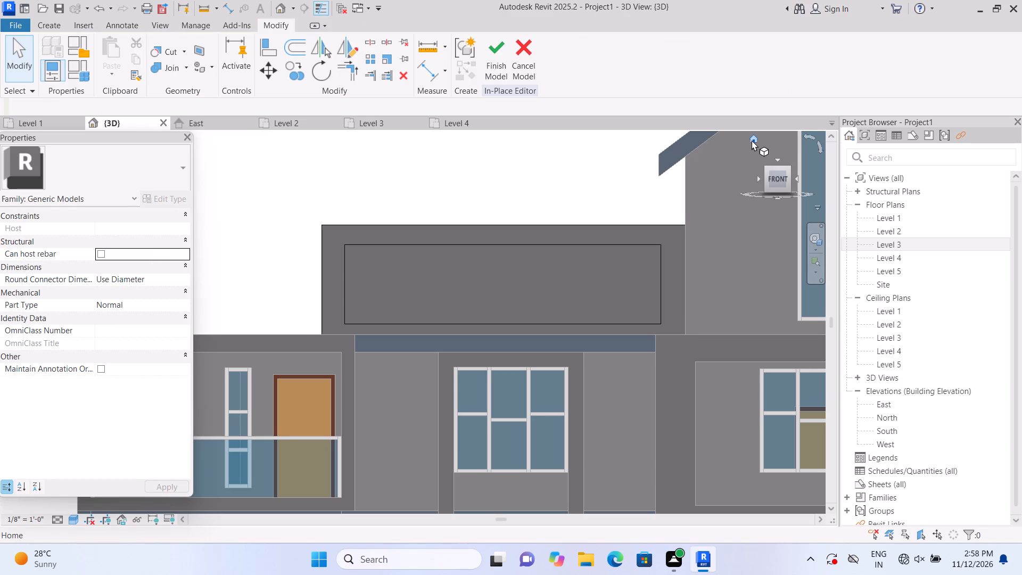
Examine the recessed rooftop strip up close and with the whole building from the home 3D orientation.
click(753, 139)
scroll(284, 372, up, 3)
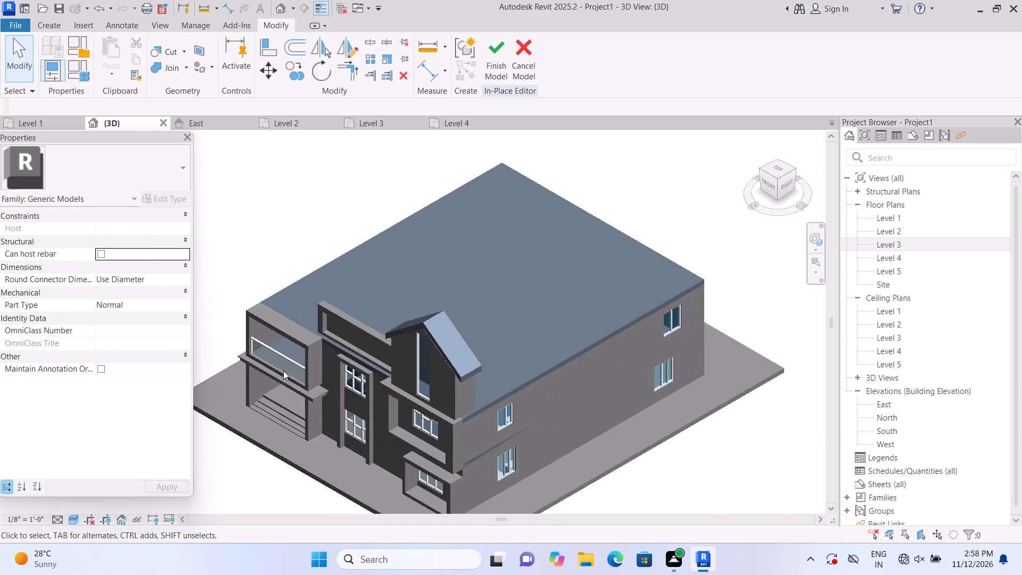
scroll(283, 371, up, 9)
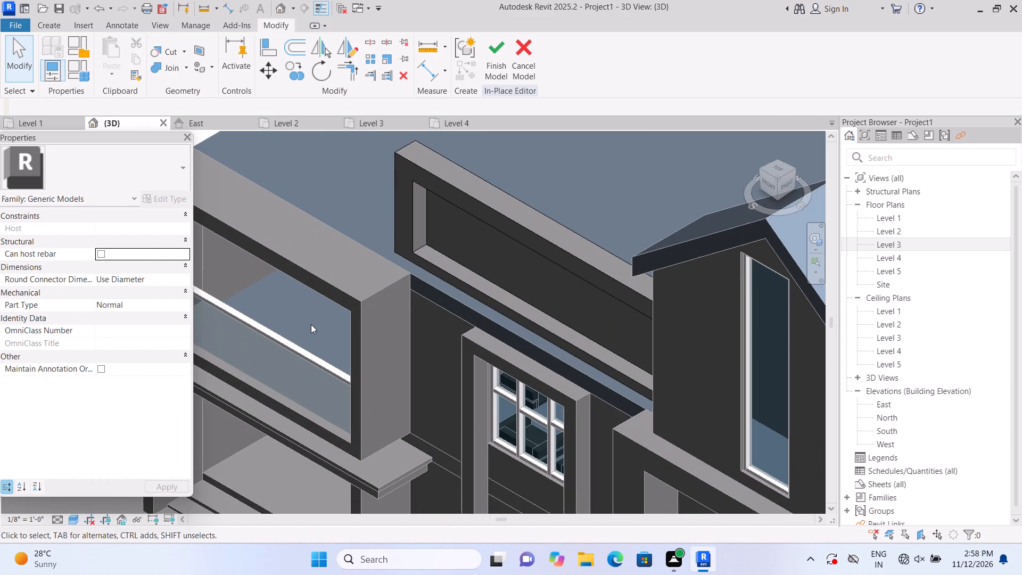
scroll(312, 324, down, 7)
scroll(228, 192, down, 2)
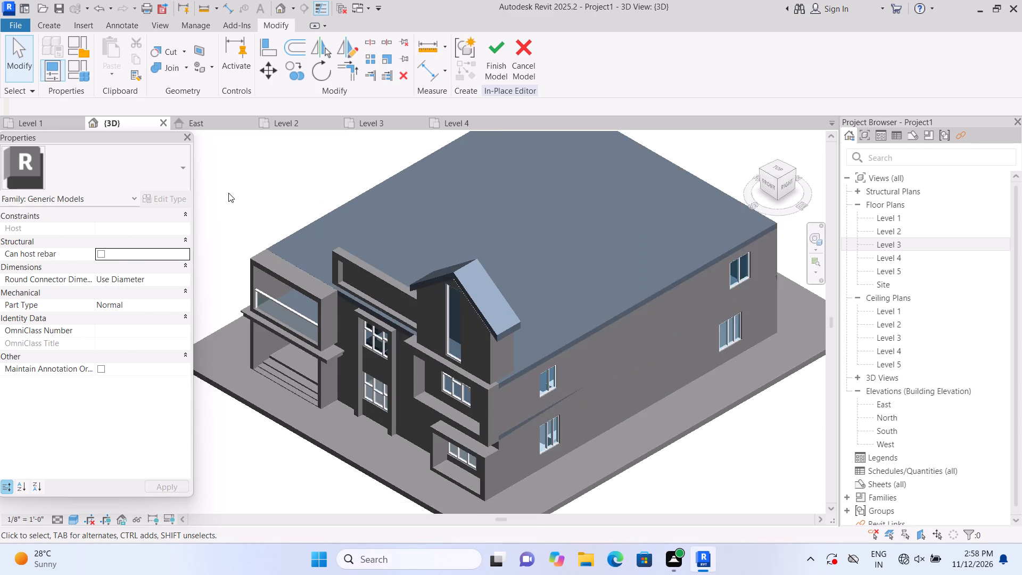
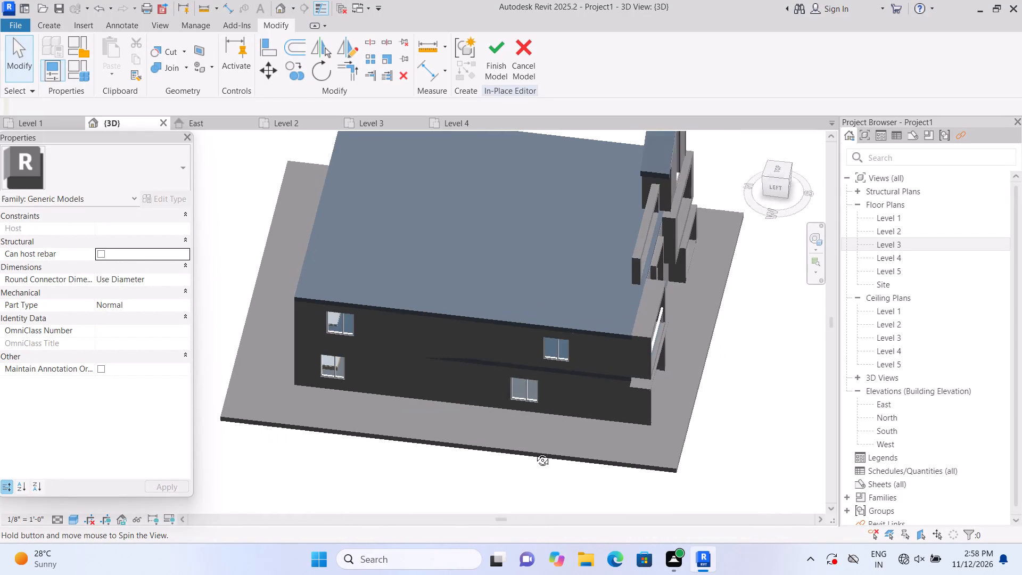
Extrude a rectangle about 6'-9" wide by 1'-0" on the main roof surface, from the rooftop strip's end corner to the roof's side edge.
scroll(731, 351, up, 2)
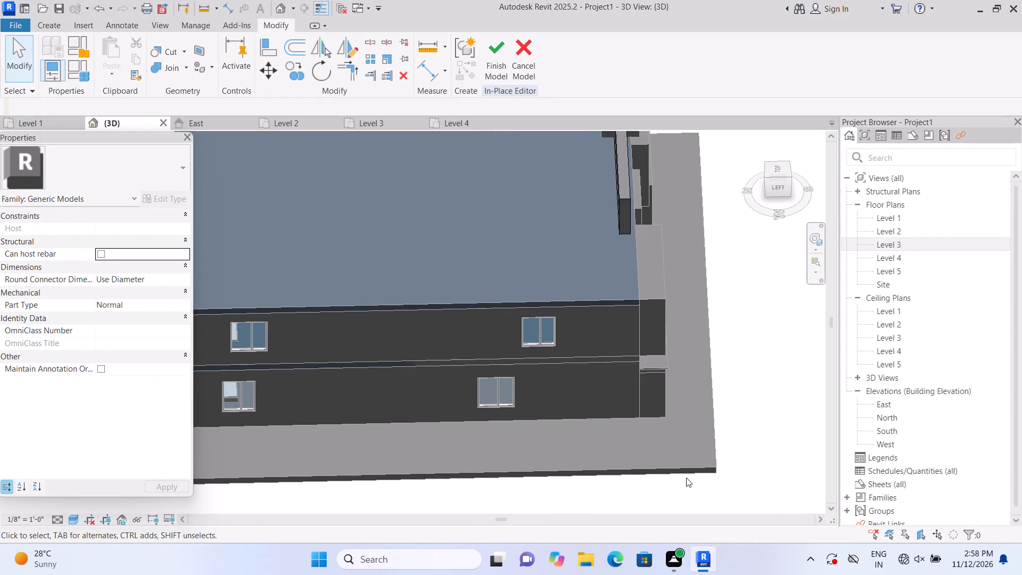
scroll(687, 474, down, 1)
scroll(737, 449, up, 1)
scroll(716, 467, down, 1)
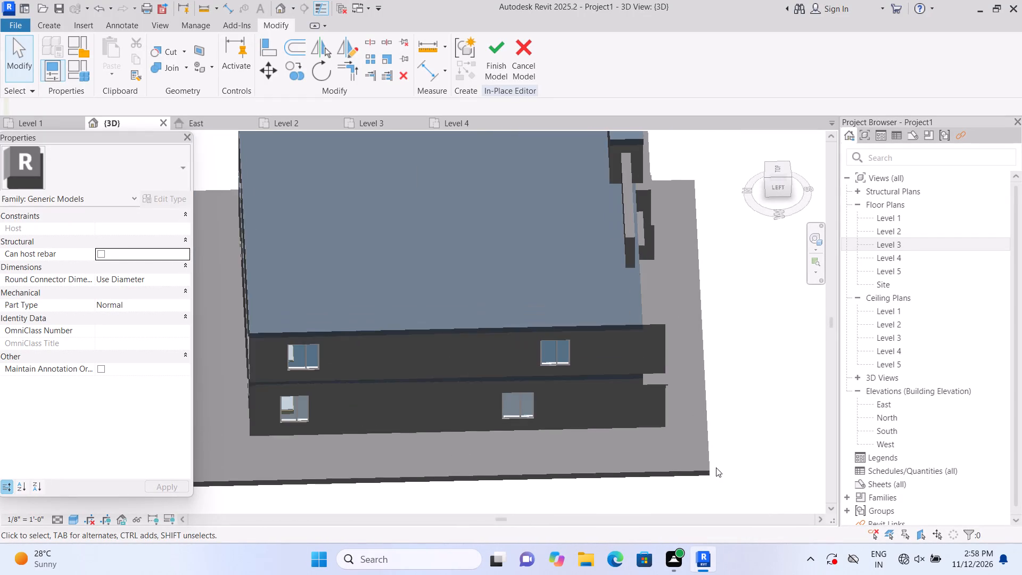
shift+middle_drag(590, 487, 623, 482)
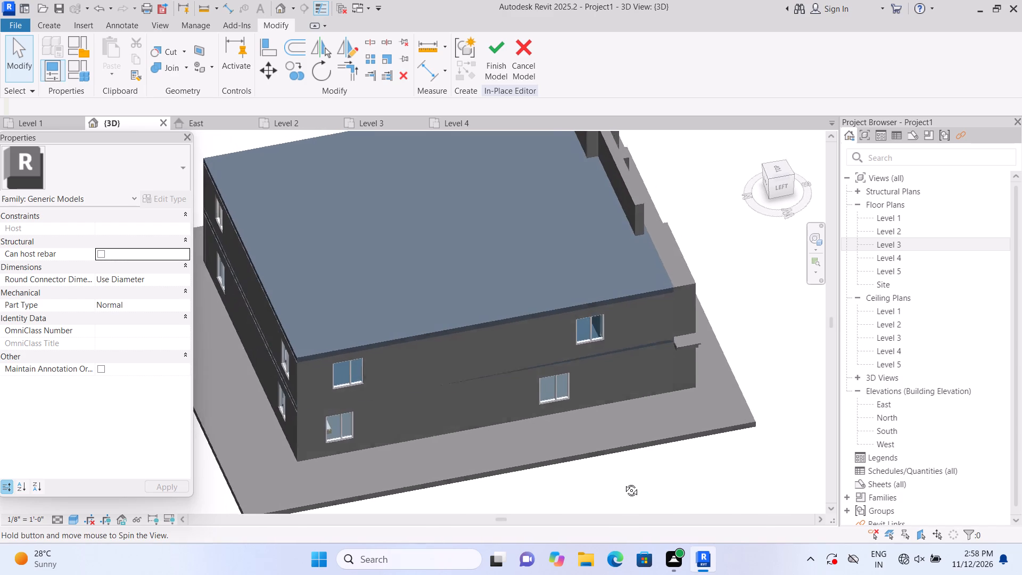
shift+middle_drag(623, 482, 634, 480)
scroll(700, 407, up, 1)
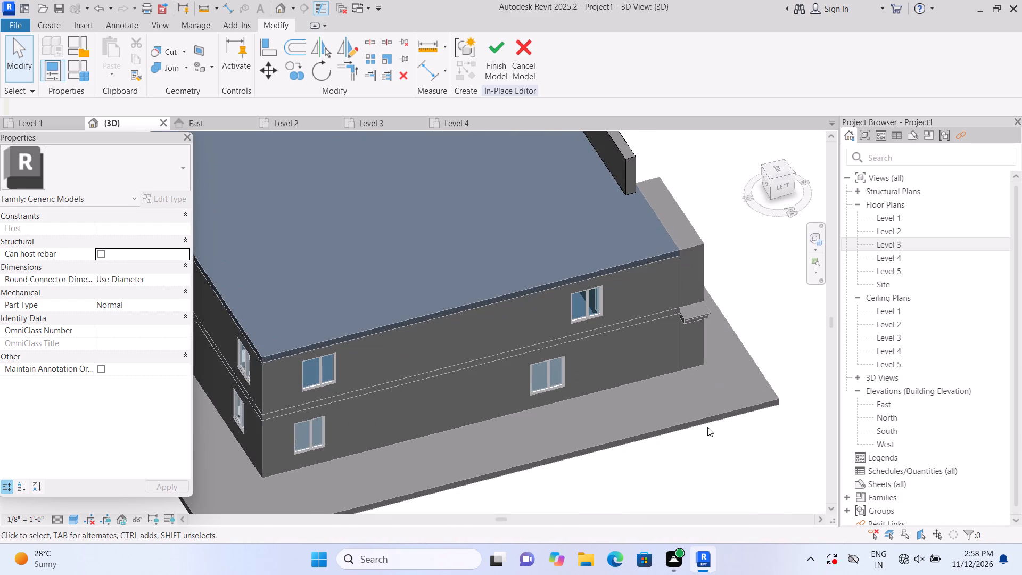
middle_click(707, 431)
scroll(688, 165, up, 3)
scroll(700, 184, down, 2)
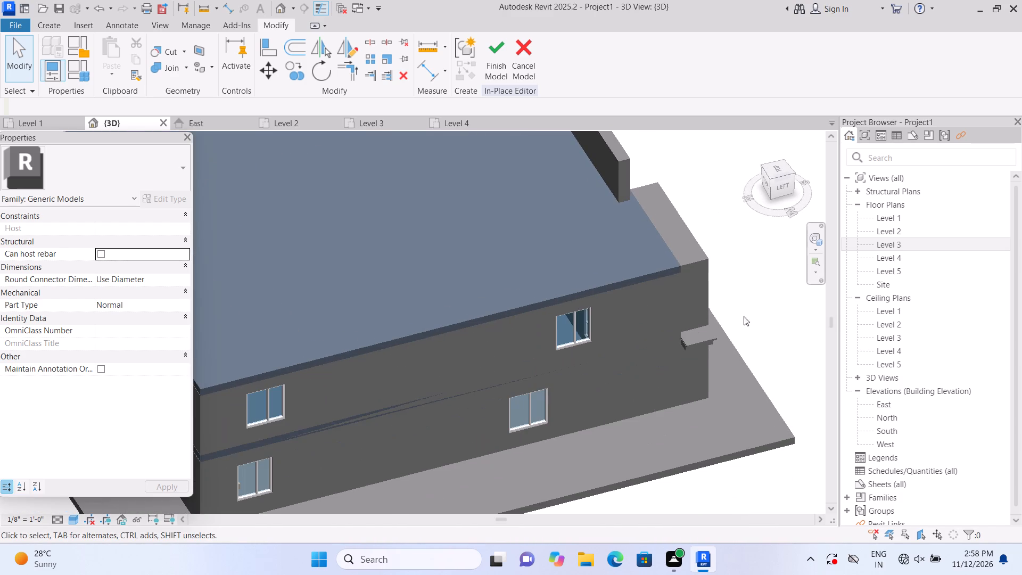
shift+middle_drag(768, 410, 763, 381)
scroll(678, 185, up, 7)
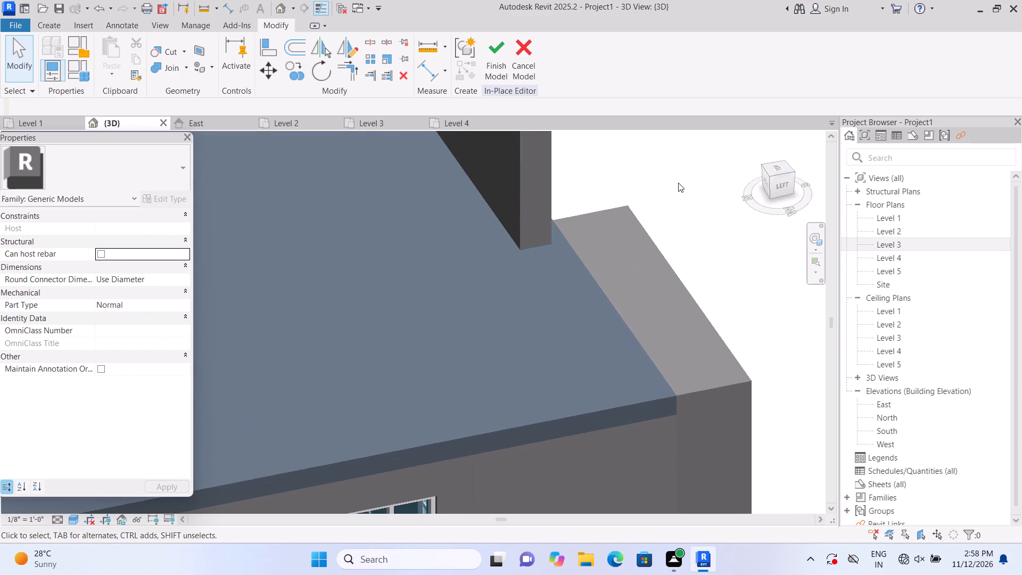
click(45, 24)
click(110, 54)
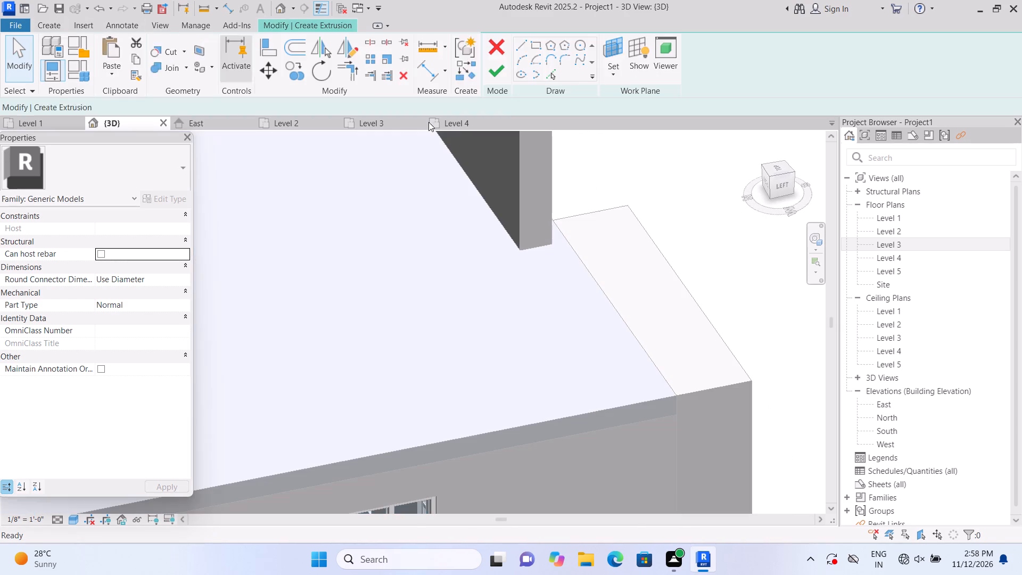
click(696, 73)
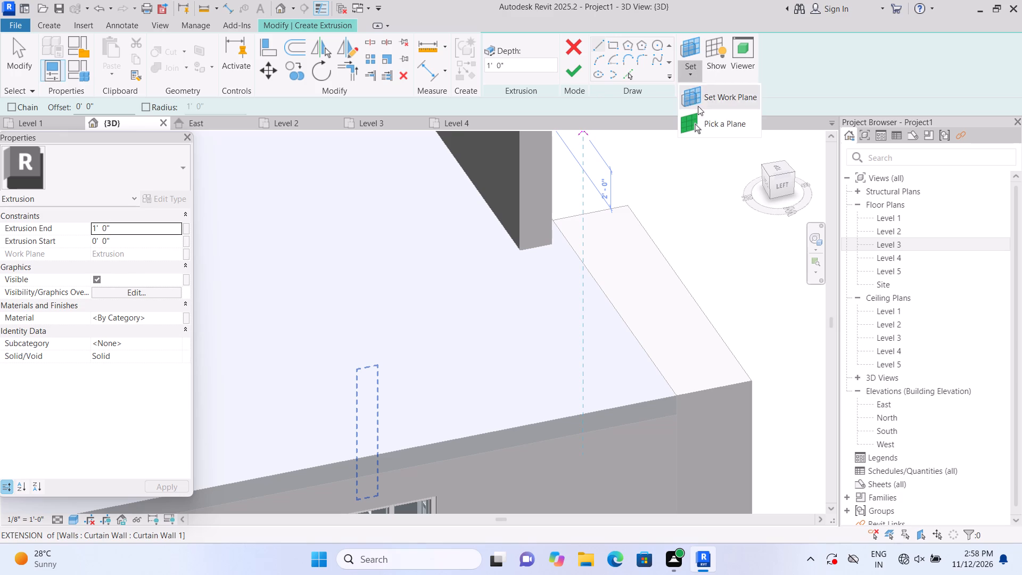
click(702, 122)
scroll(622, 274, up, 1)
click(564, 319)
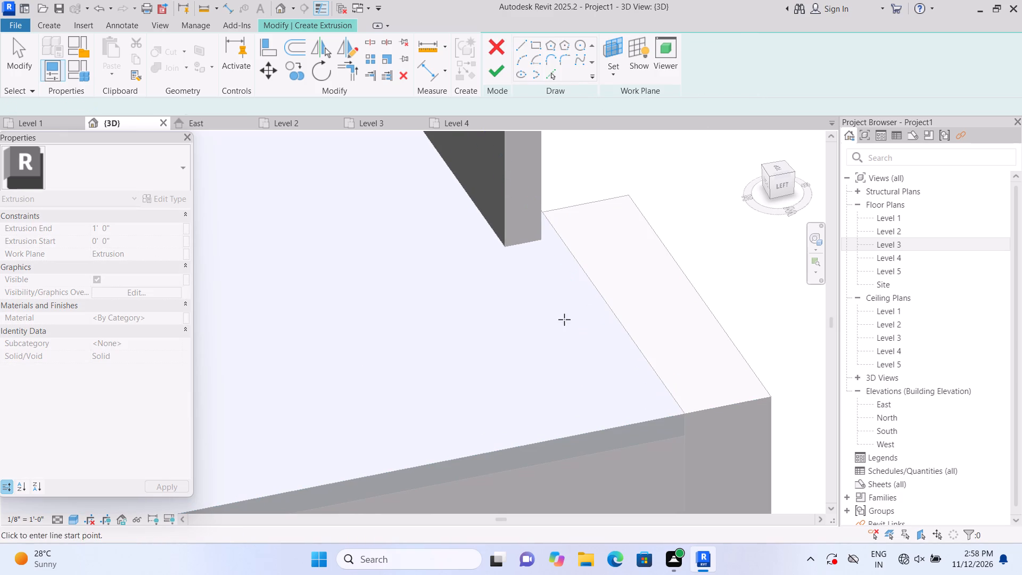
click(611, 44)
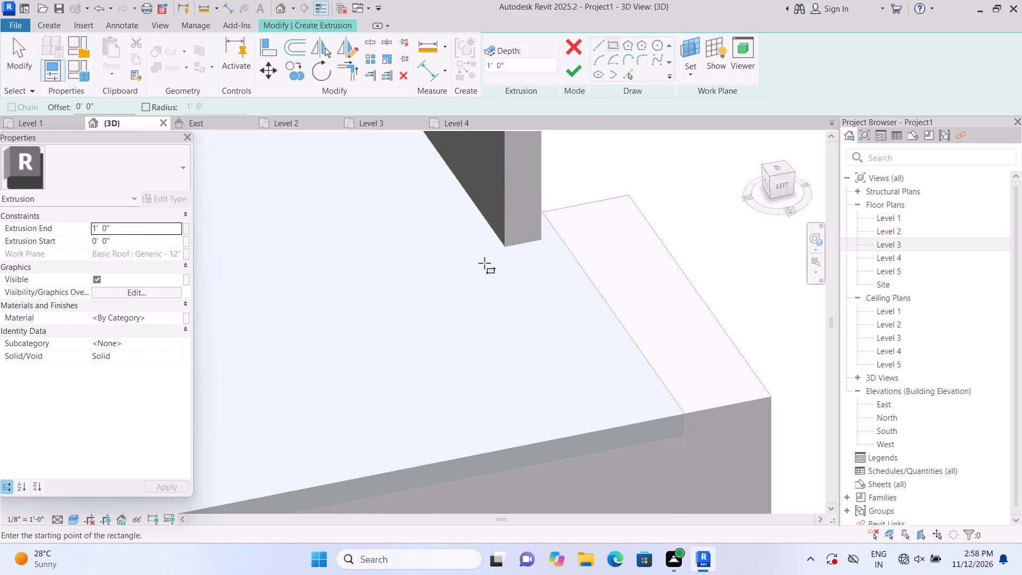
click(504, 244)
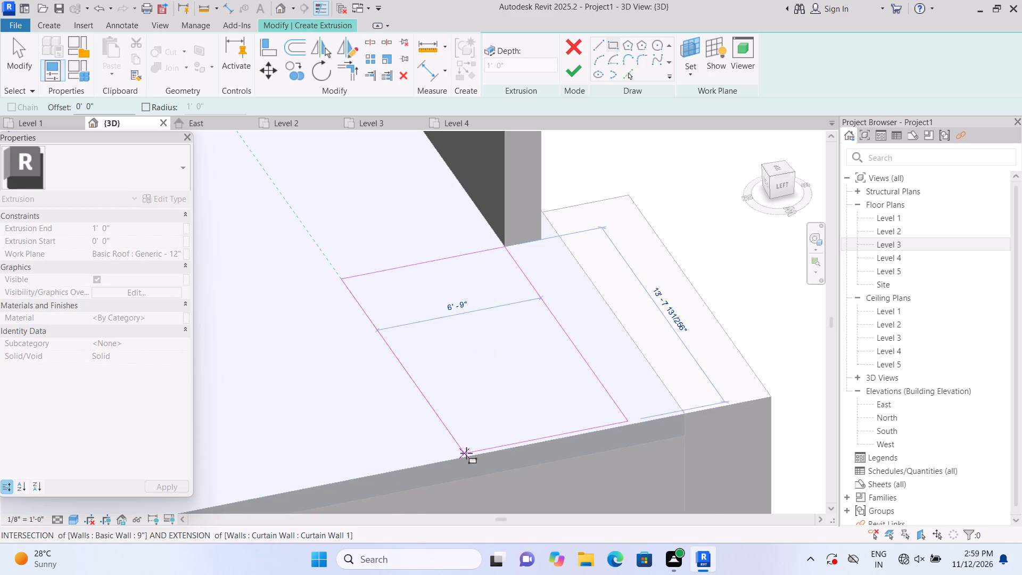
click(466, 456)
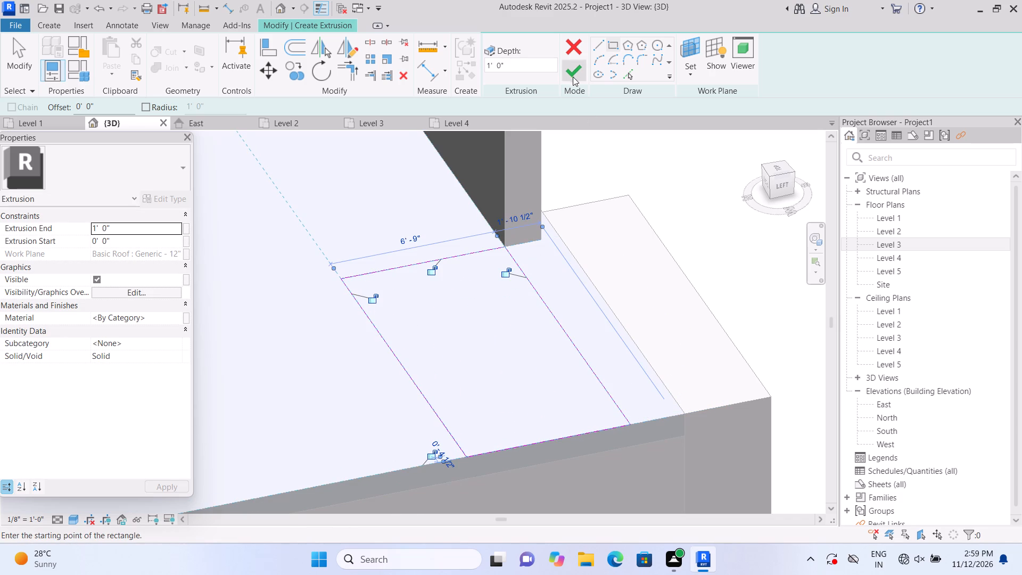
click(573, 76)
click(710, 270)
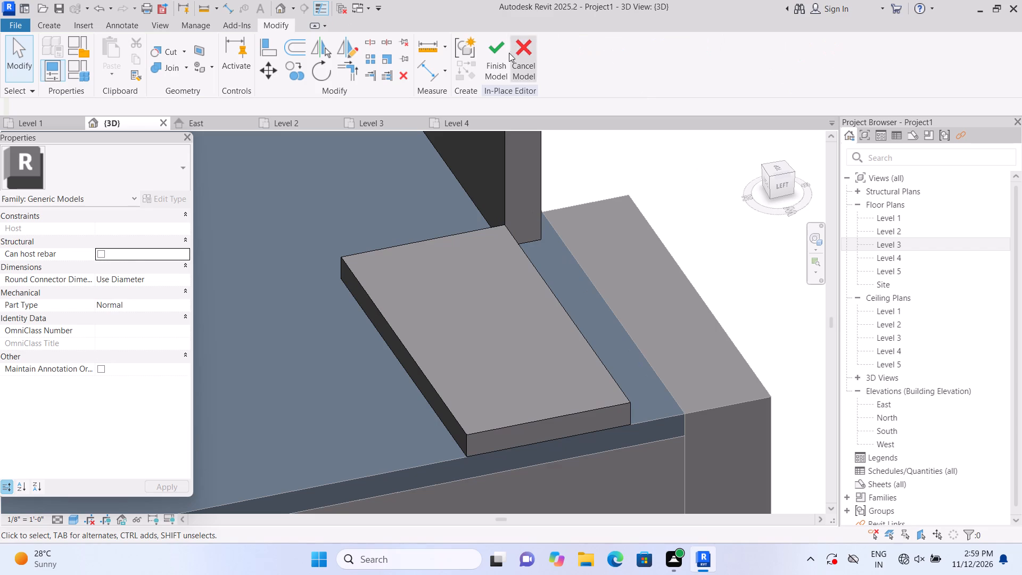
Stretch the top of the new roof block behind the projecting balcony frame upward to a height of about 7'-1".
click(281, 10)
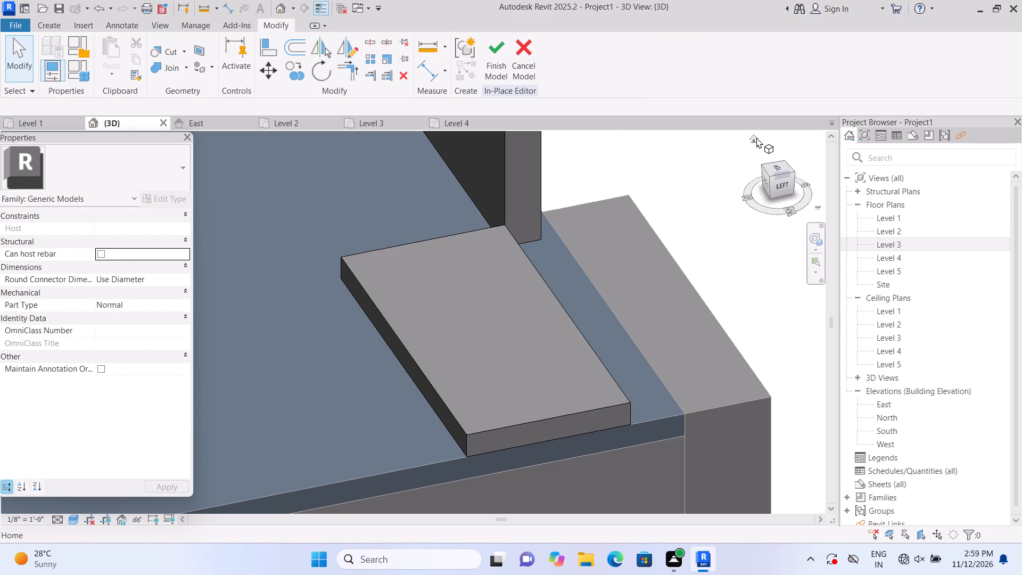
click(754, 138)
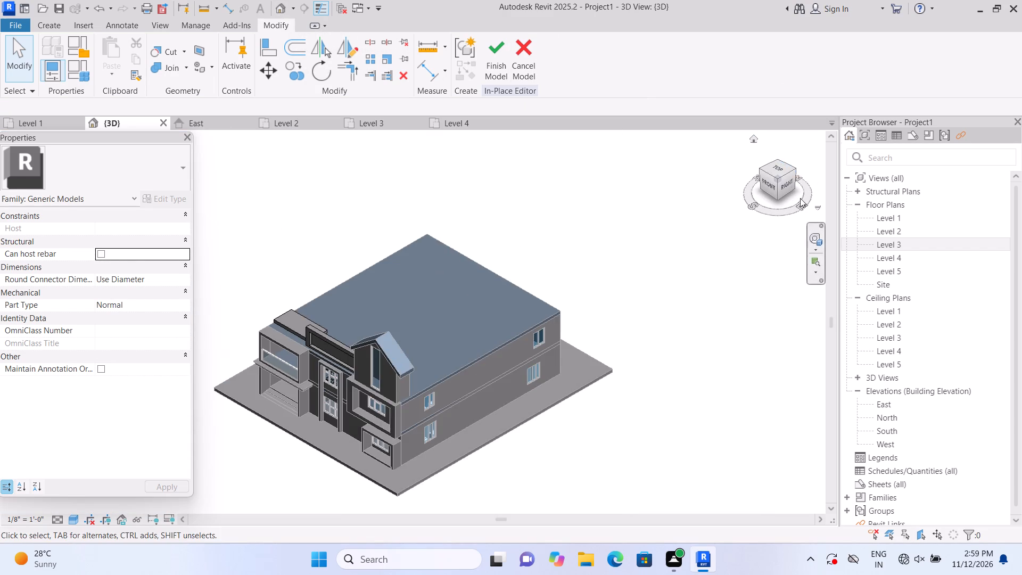
scroll(212, 367, up, 8)
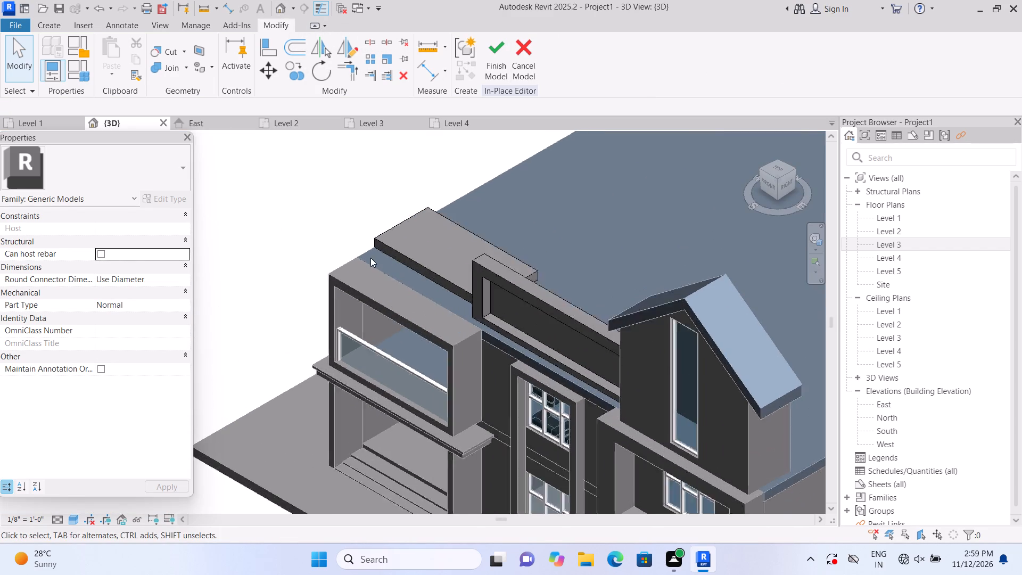
scroll(411, 242, up, 4)
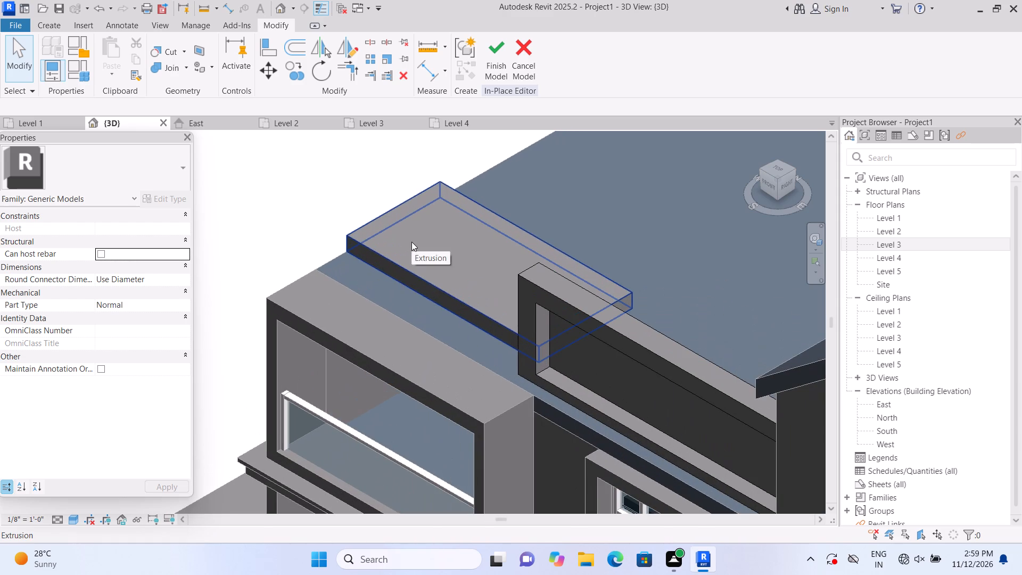
click(411, 242)
drag(487, 258, 488, 216)
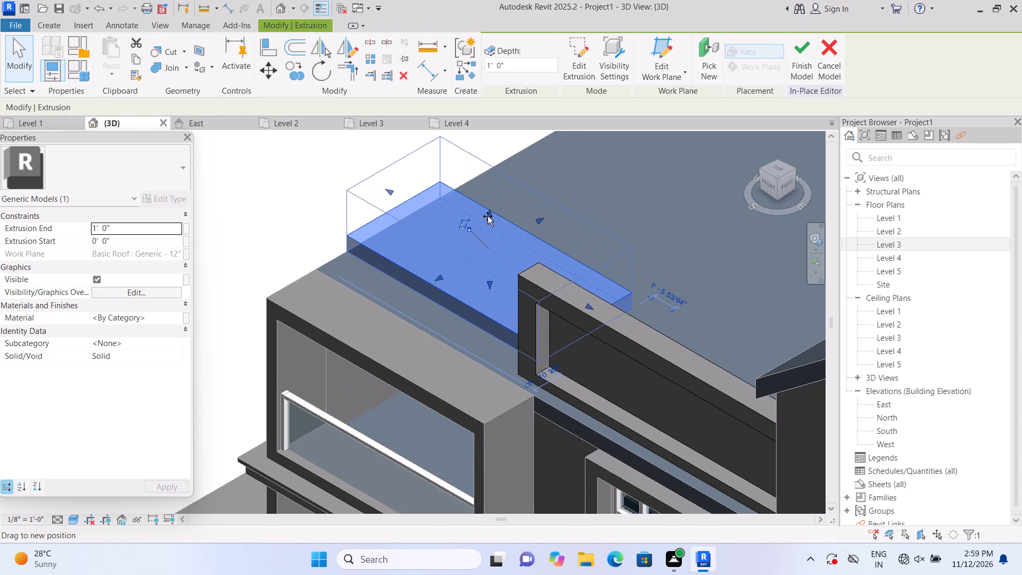
drag(488, 216, 496, 196)
drag(498, 193, 503, 185)
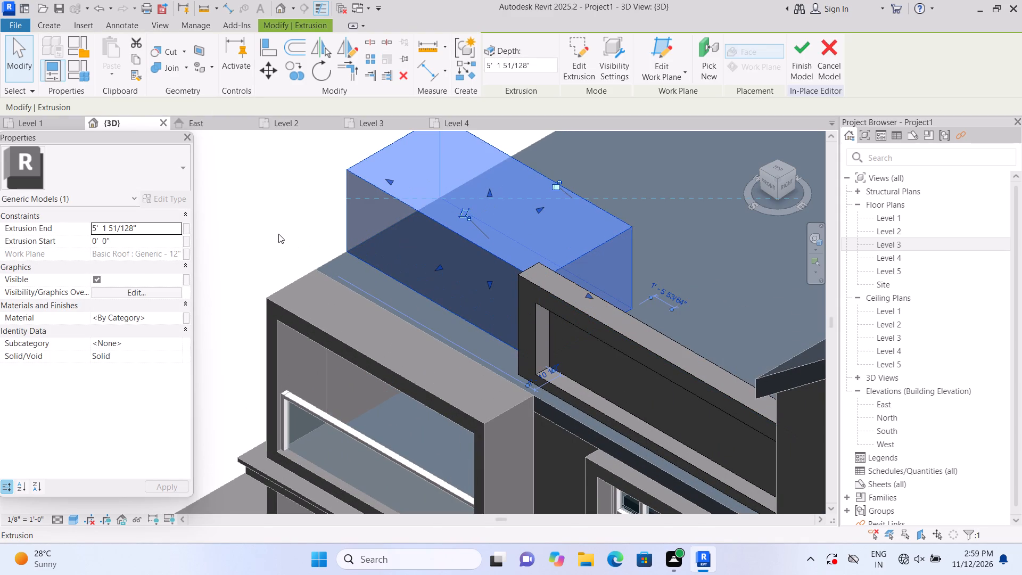
click(278, 234)
click(549, 179)
drag(491, 193, 488, 175)
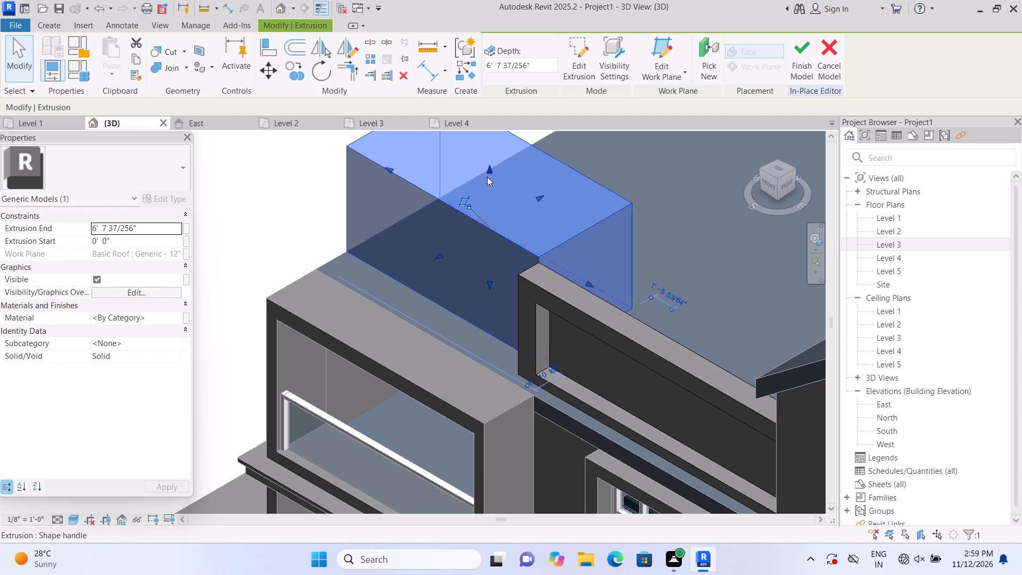
click(306, 224)
scroll(306, 224, down, 3)
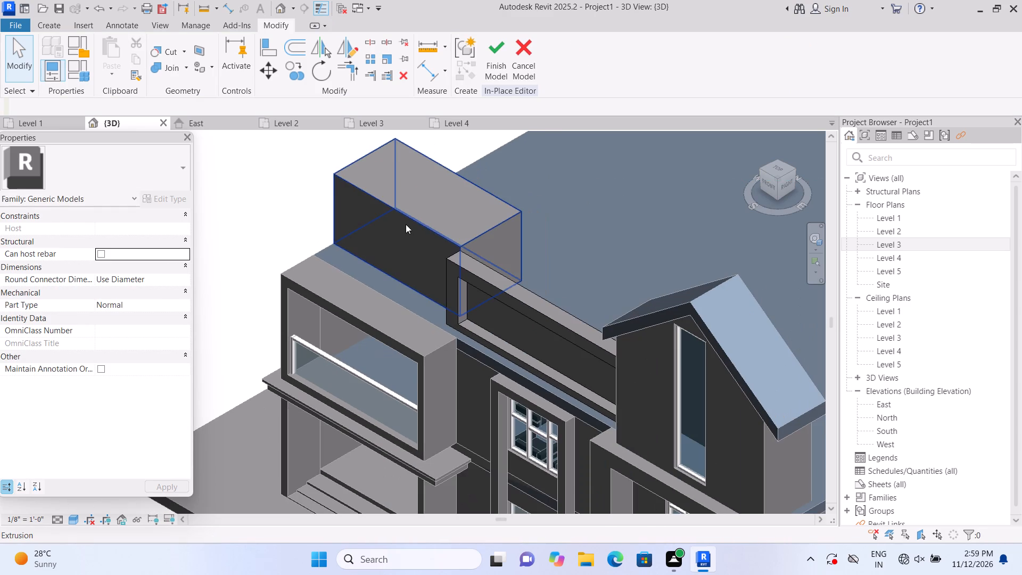
click(406, 224)
scroll(406, 224, up, 2)
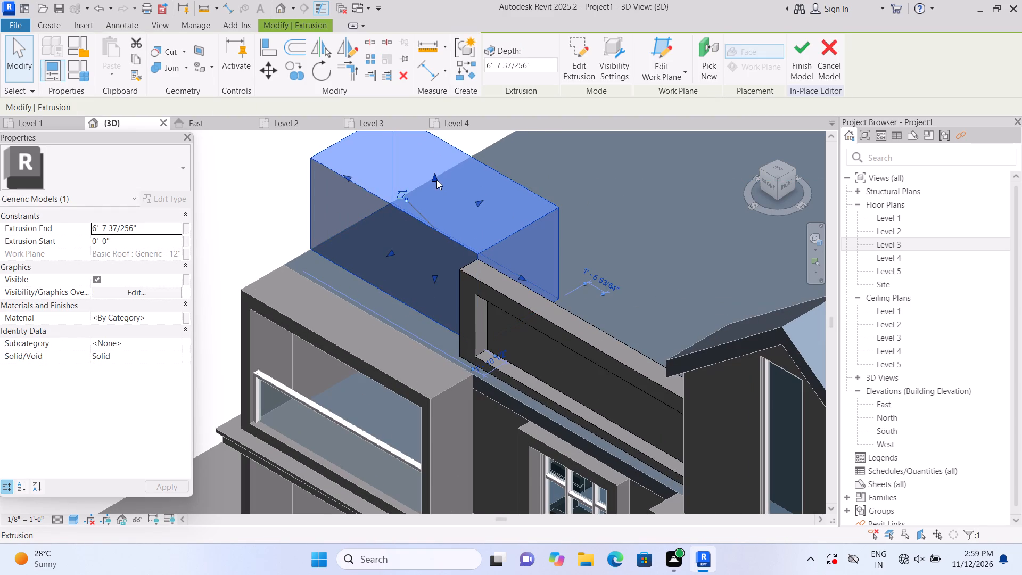
click(434, 176)
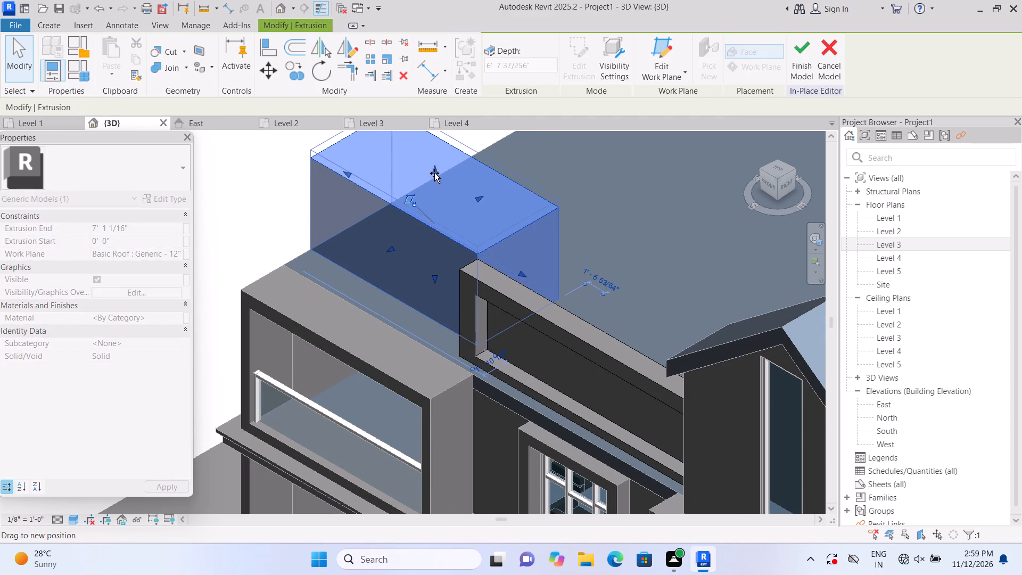
click(296, 205)
scroll(297, 204, down, 3)
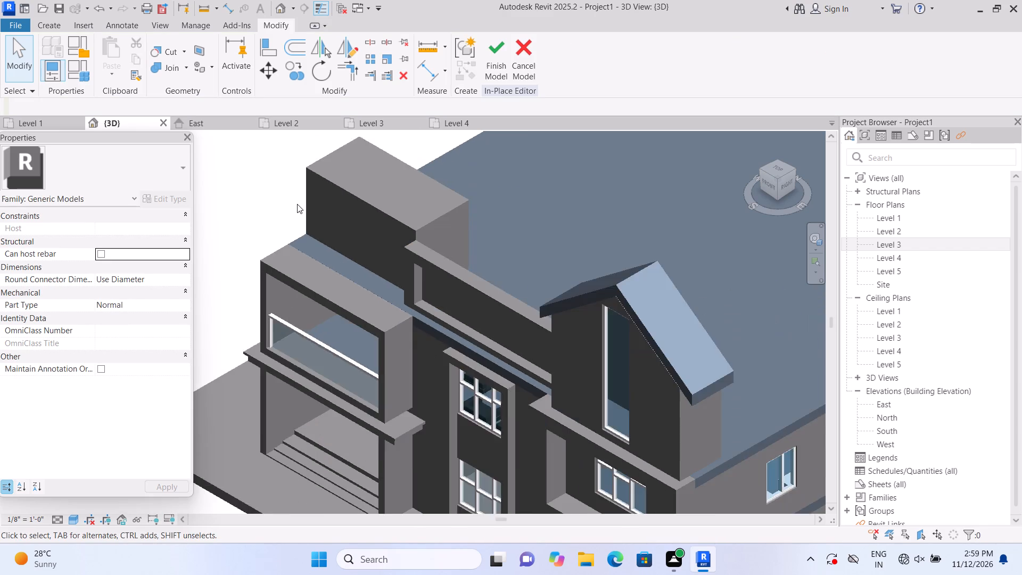
scroll(297, 204, down, 2)
Start a new solid extrusion with the main roof surface behind the projecting balcony frame as its work plane.
scroll(283, 235, up, 4)
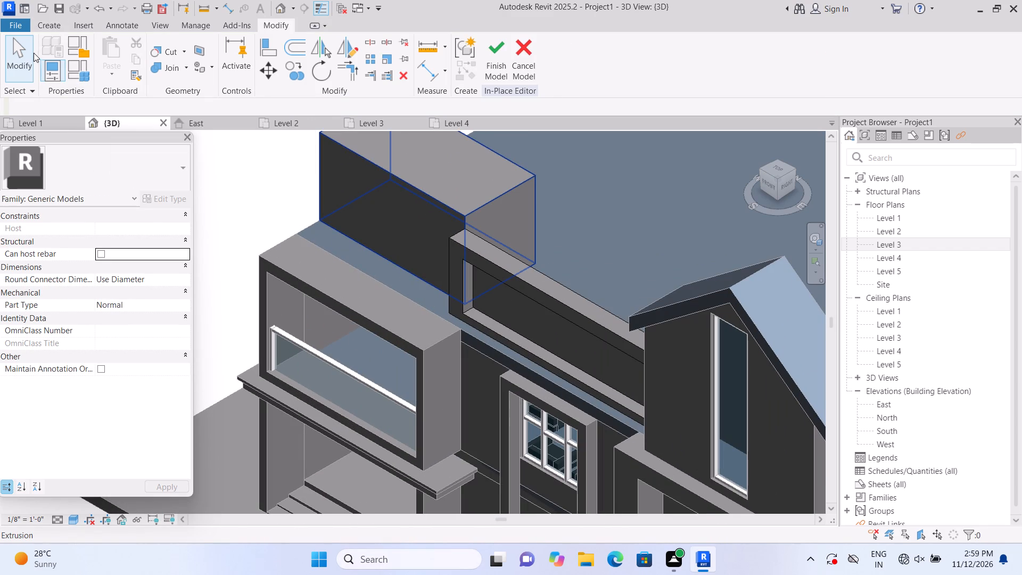
click(54, 23)
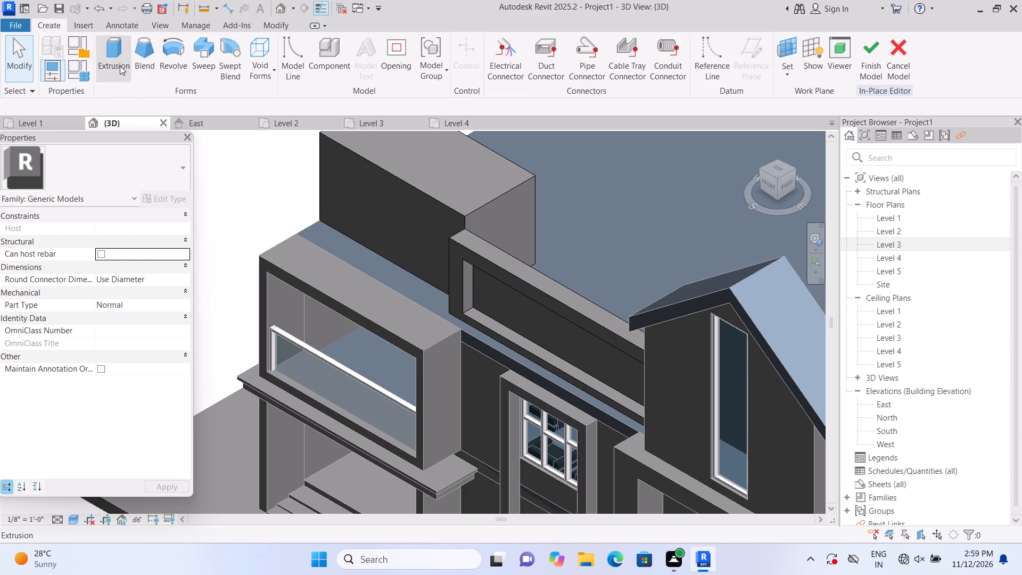
click(120, 65)
scroll(767, 129, up, 1)
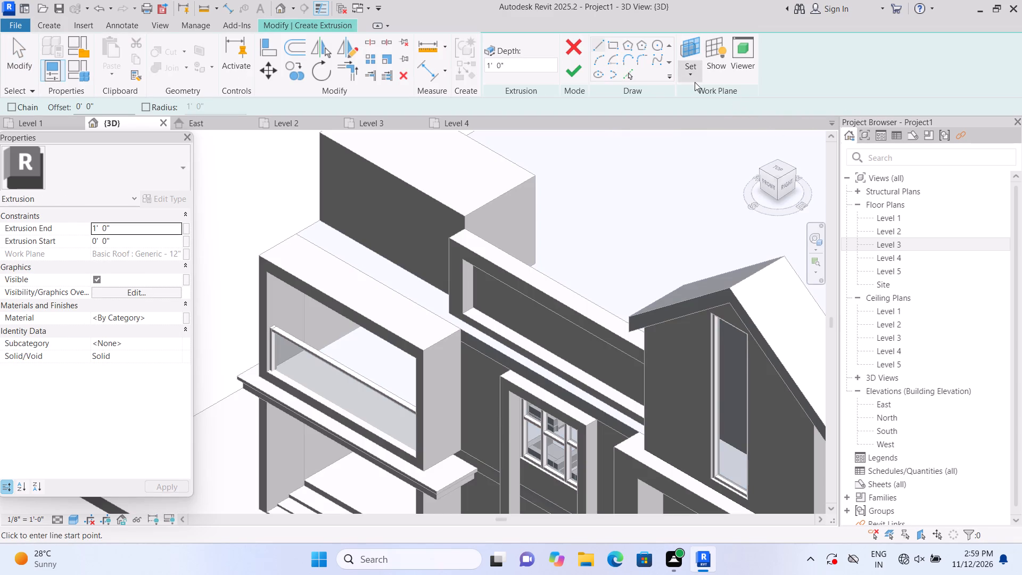
click(689, 79)
click(698, 116)
scroll(530, 231, up, 1)
scroll(350, 278, up, 2)
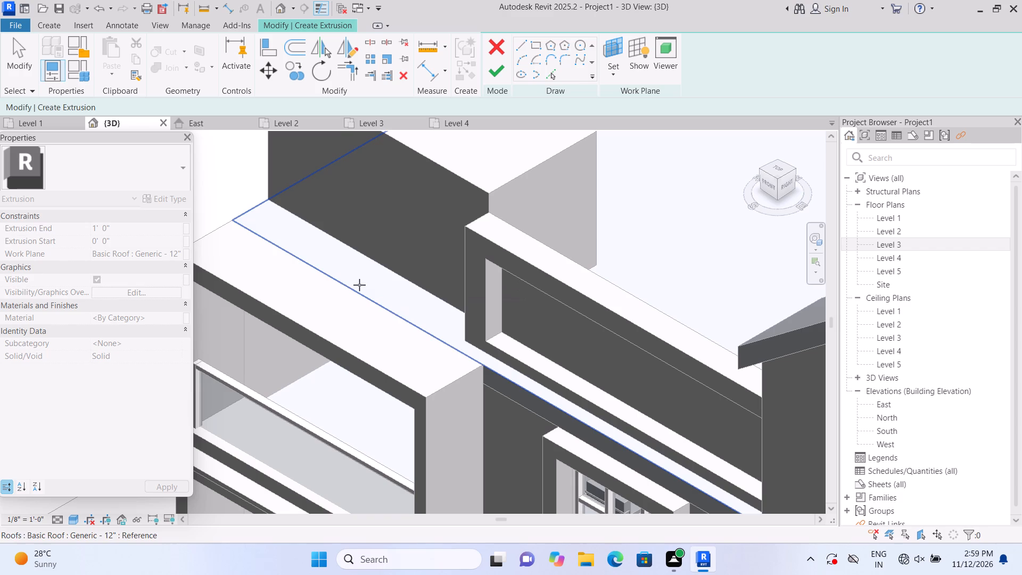
click(359, 285)
scroll(382, 256, down, 6)
Change the extrusion's work plane to the top face of the projecting balcony frame.
shift+middle_drag(221, 225, 226, 232)
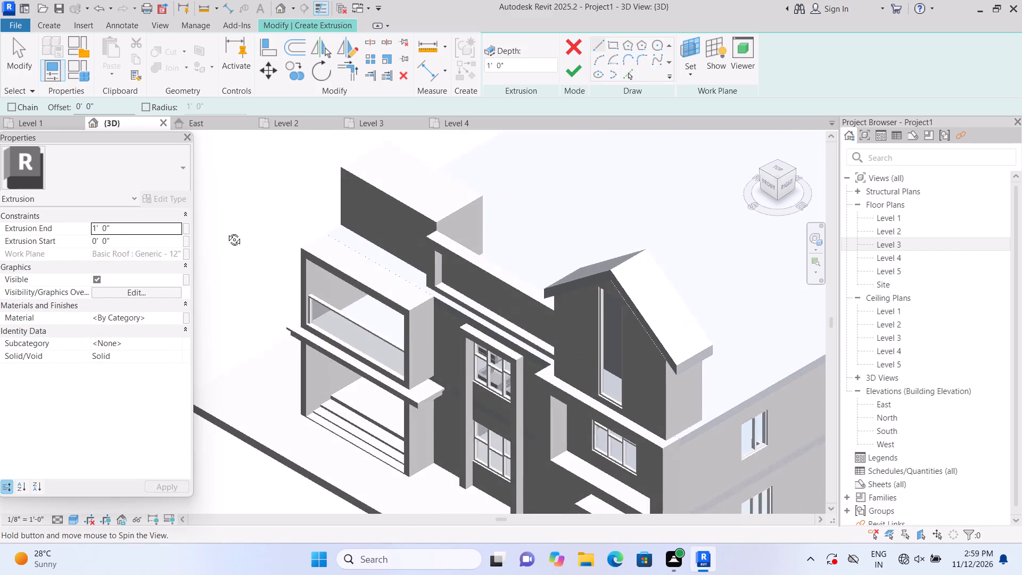
shift+middle_drag(226, 232, 492, 283)
scroll(497, 265, down, 4)
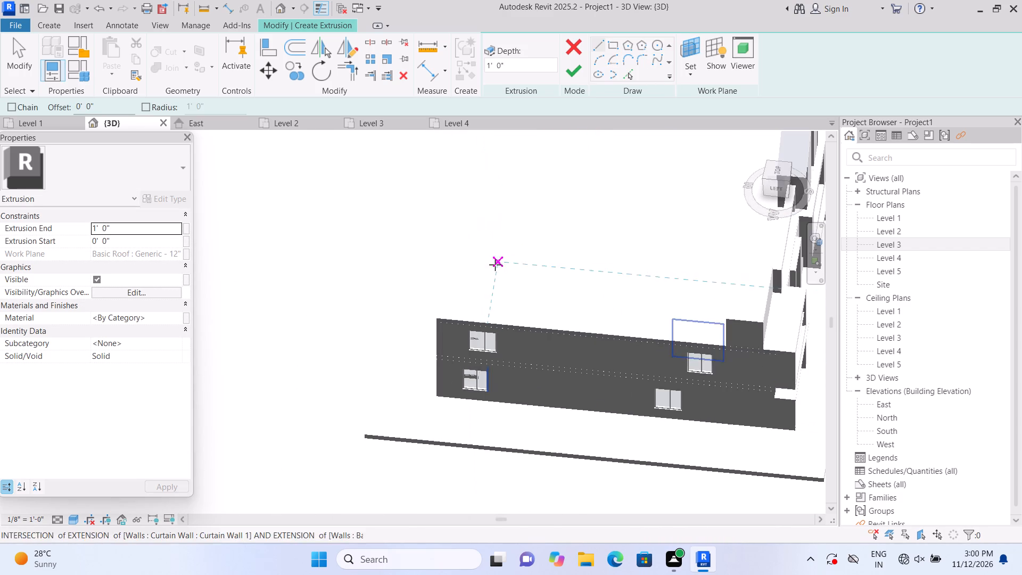
scroll(919, 425, up, 2)
scroll(599, 464, up, 1)
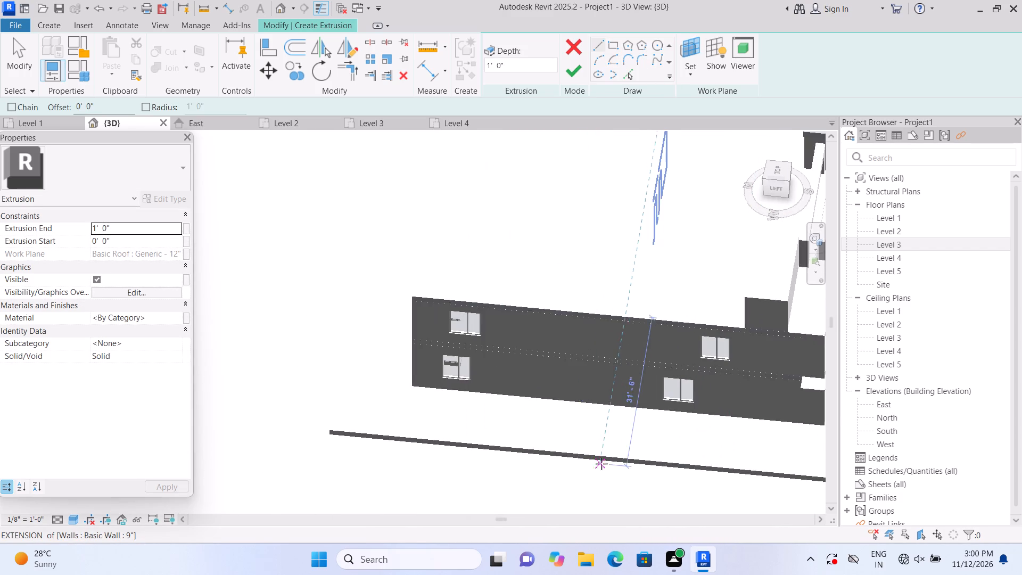
shift+middle_drag(590, 489, 575, 479)
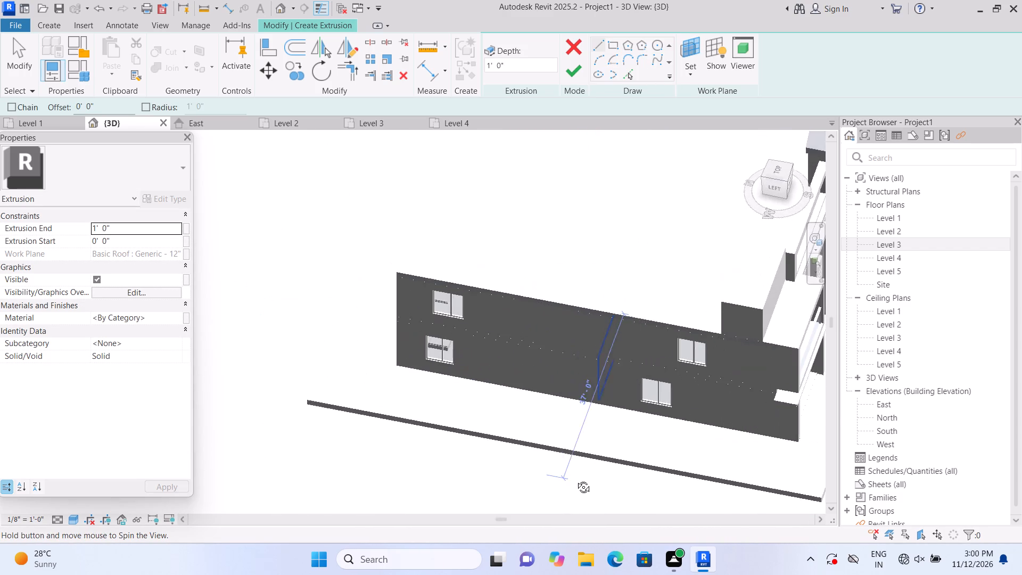
shift+middle_drag(575, 479, 576, 479)
scroll(809, 353, up, 1)
middle_drag(722, 453, 657, 456)
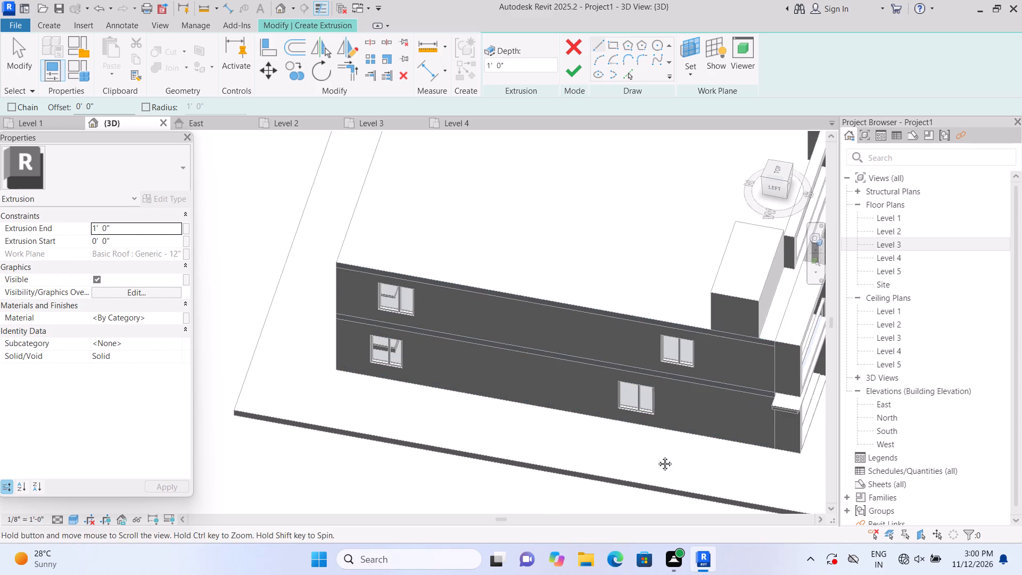
middle_drag(657, 456, 452, 493)
scroll(453, 432, up, 4)
scroll(496, 299, up, 2)
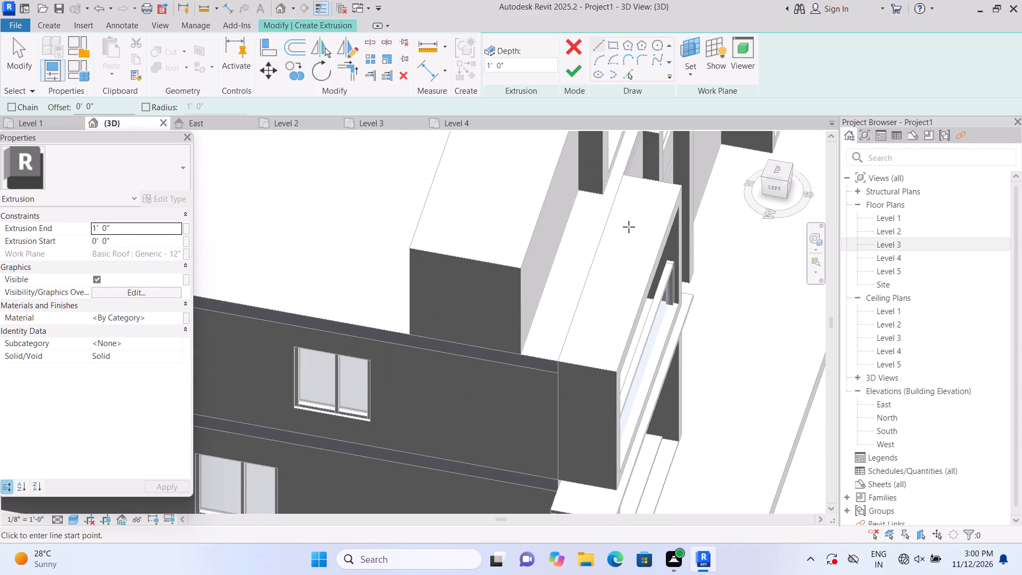
click(695, 74)
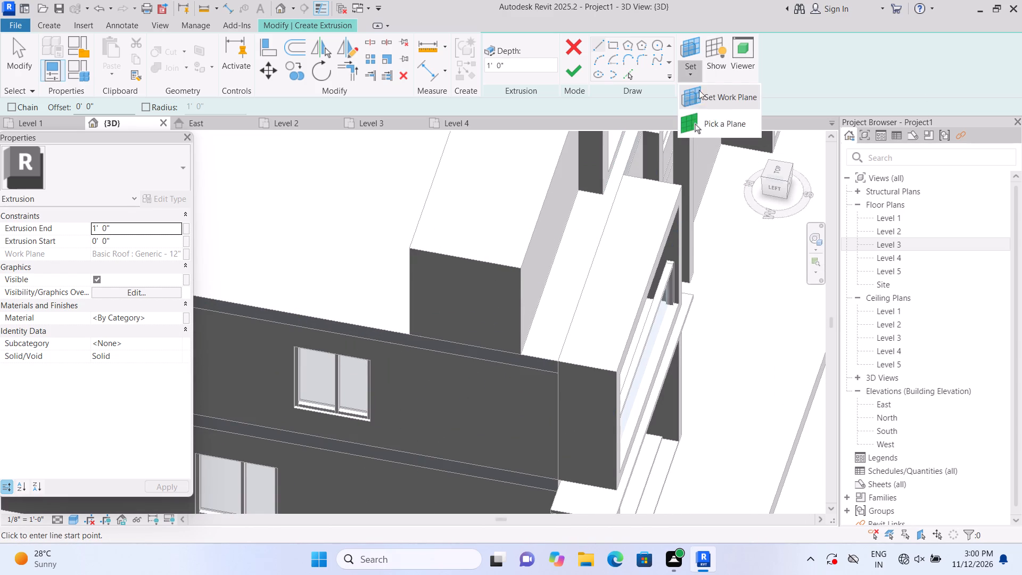
click(706, 119)
click(649, 238)
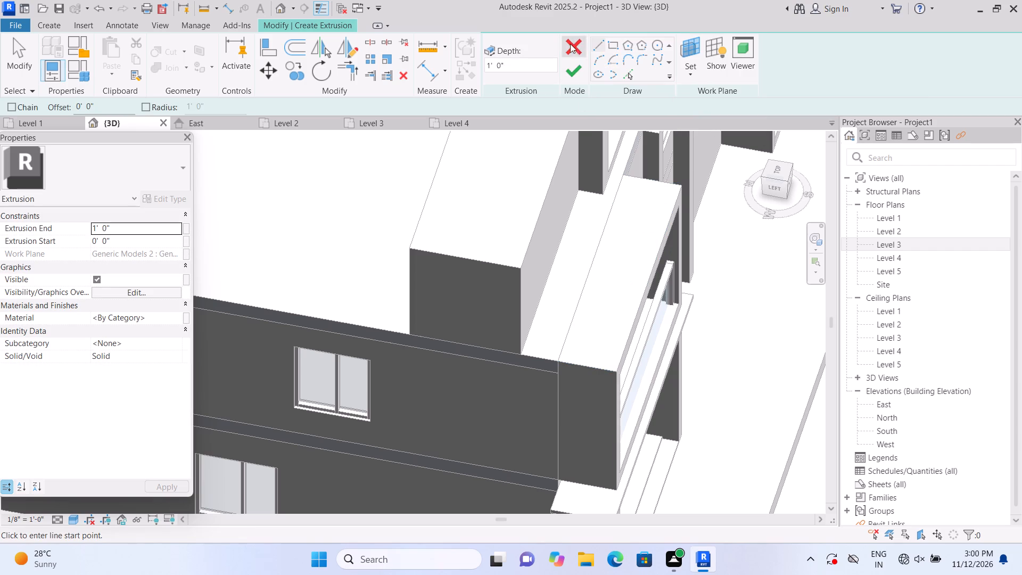
Extrude two rectangles about 6" by 9" to 1'-0", spaced along the line where the balcony frame's top meets the roof.
click(611, 47)
scroll(615, 216, up, 1)
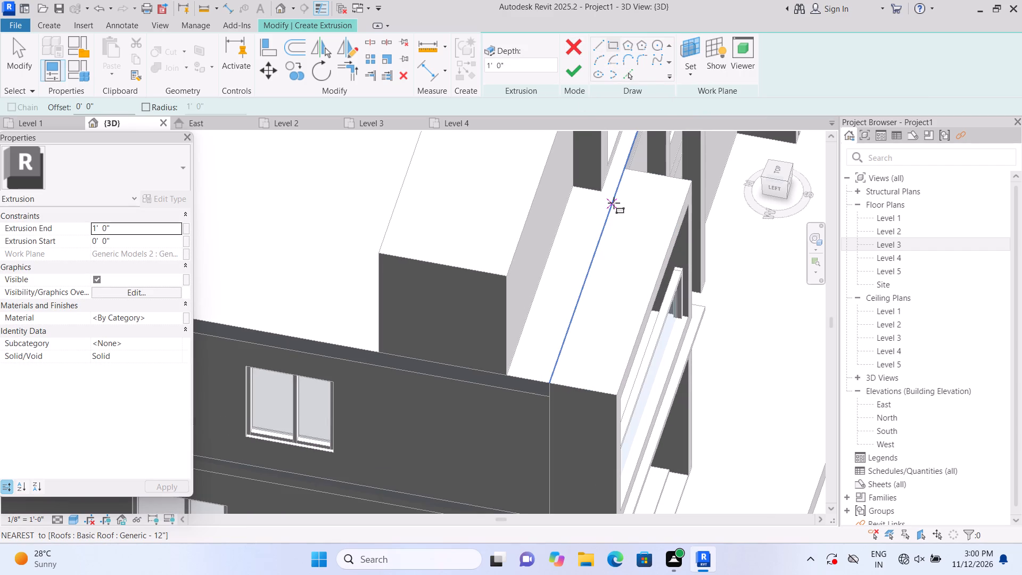
scroll(614, 204, up, 2)
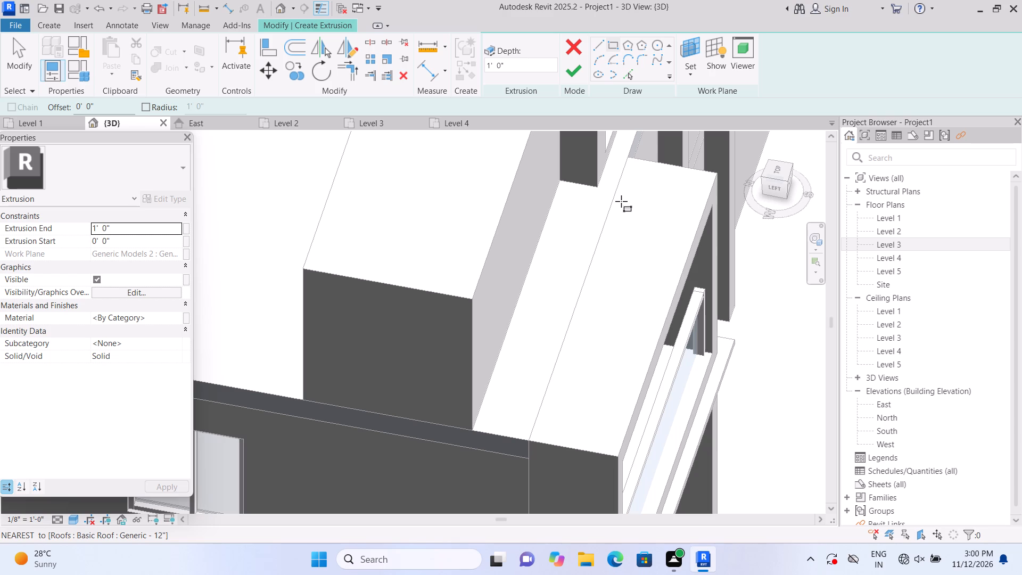
scroll(622, 205, up, 2)
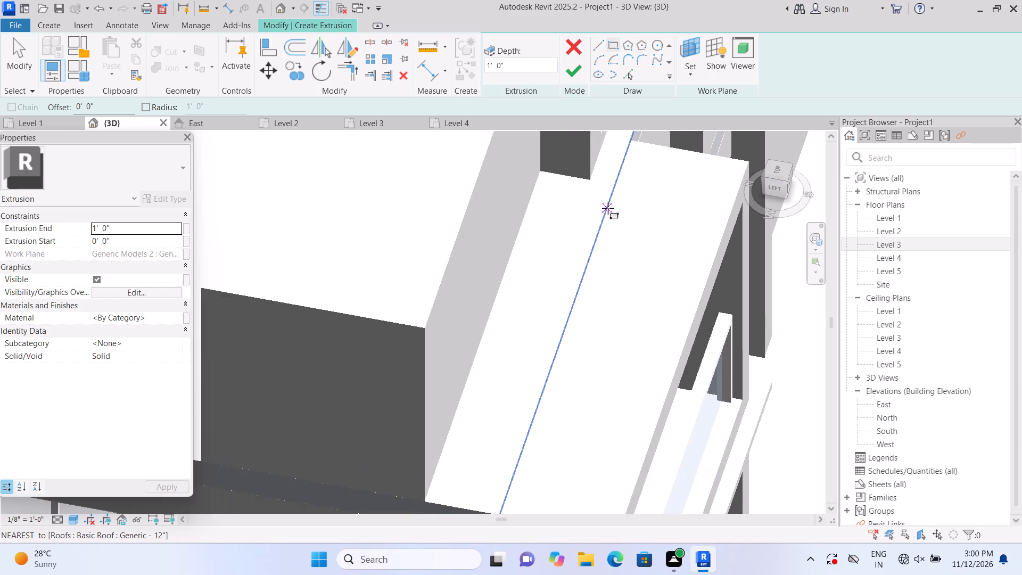
click(608, 208)
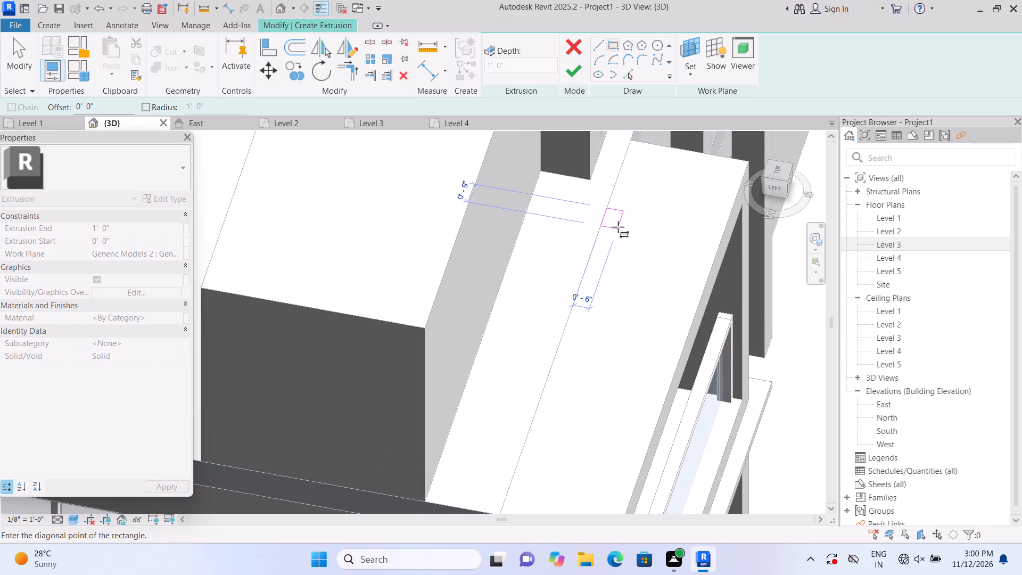
click(618, 227)
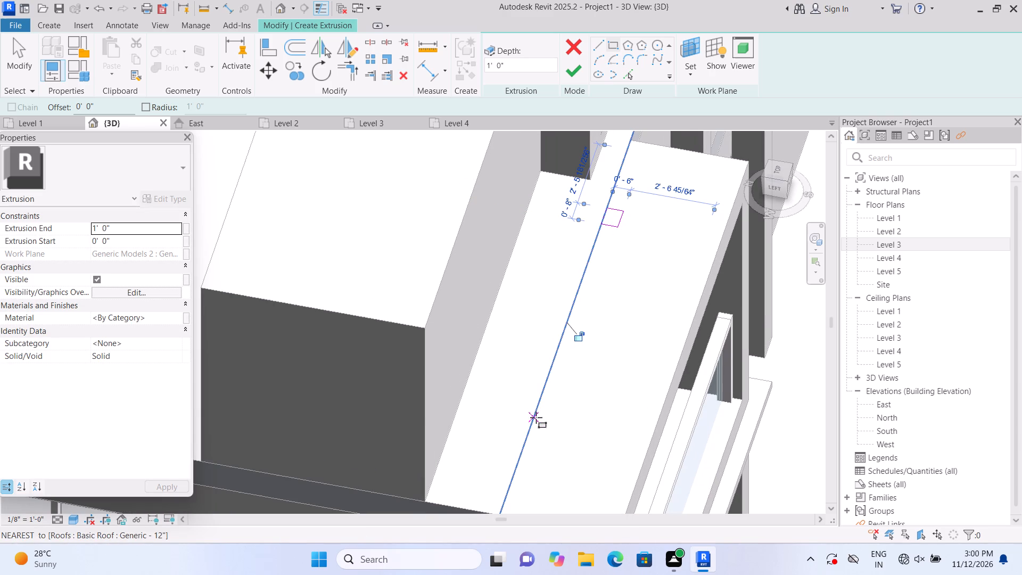
click(536, 418)
click(543, 438)
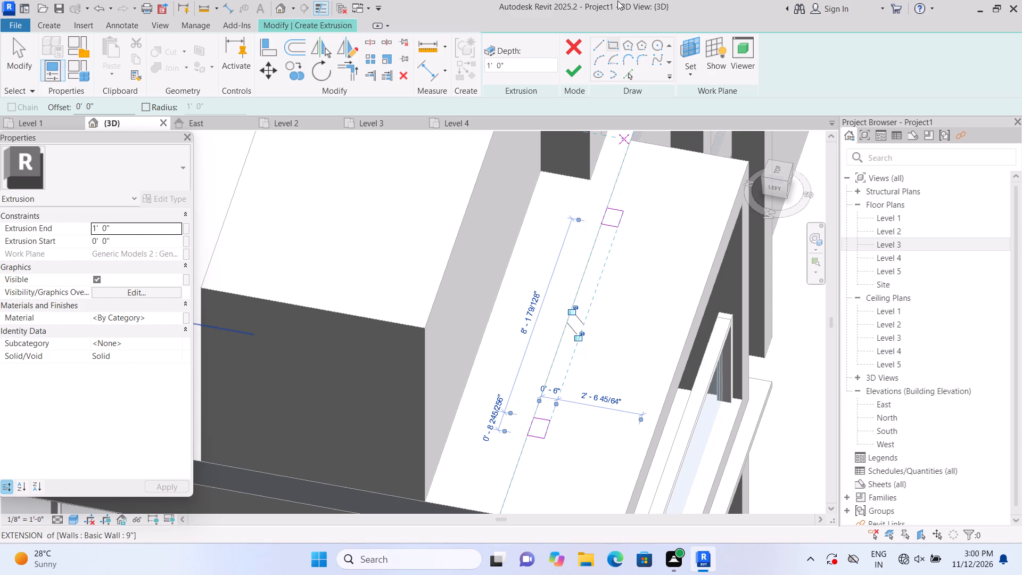
click(567, 69)
Stretch the tops of the two small posts on the balcony frame upward to a height of about 10'-5".
scroll(640, 151, down, 3)
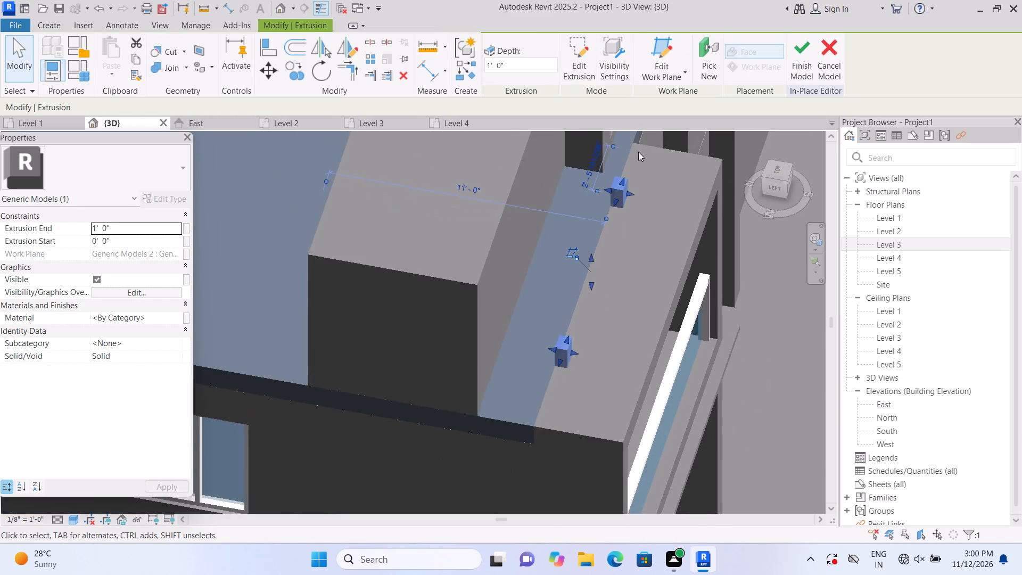
scroll(638, 152, down, 2)
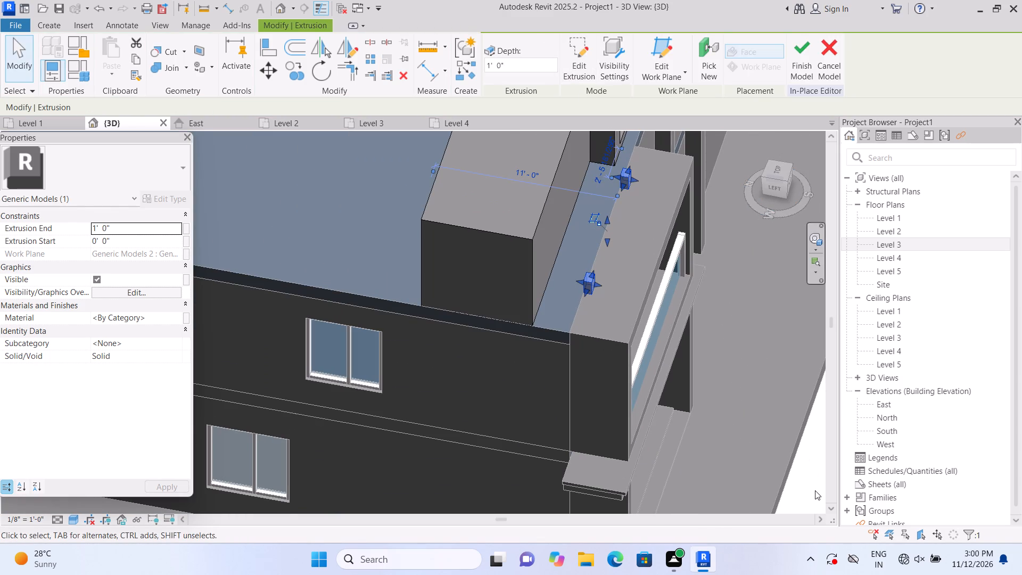
scroll(738, 447, down, 4)
shift+scroll(782, 462, up, 1)
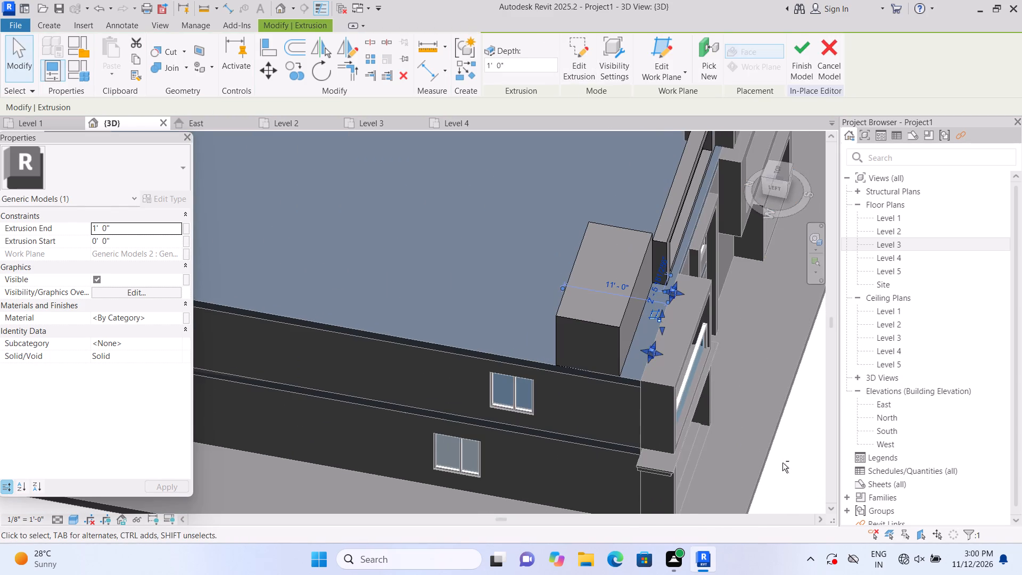
shift+middle_drag(780, 463, 746, 462)
scroll(730, 301, up, 3)
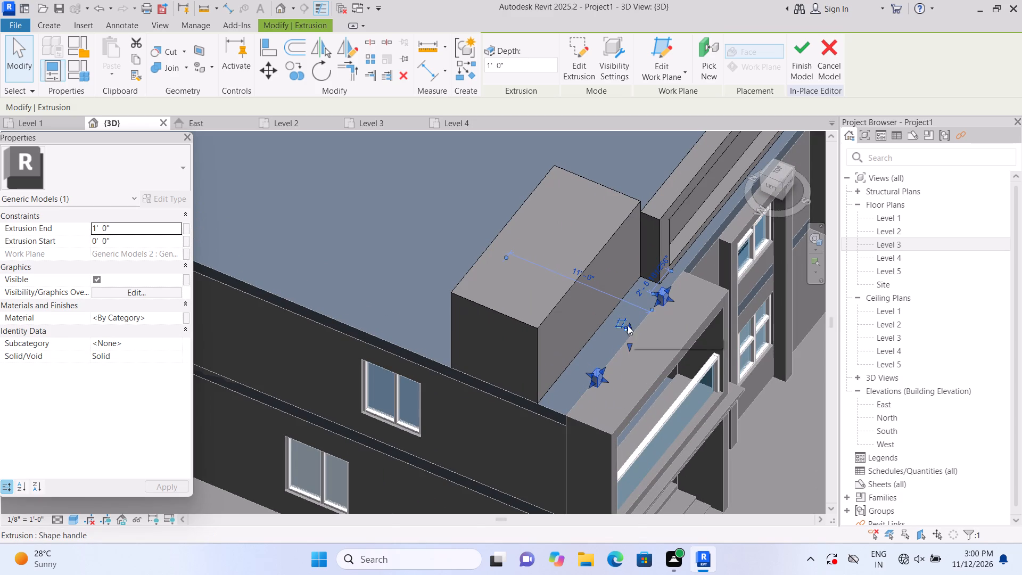
drag(628, 325, 614, 237)
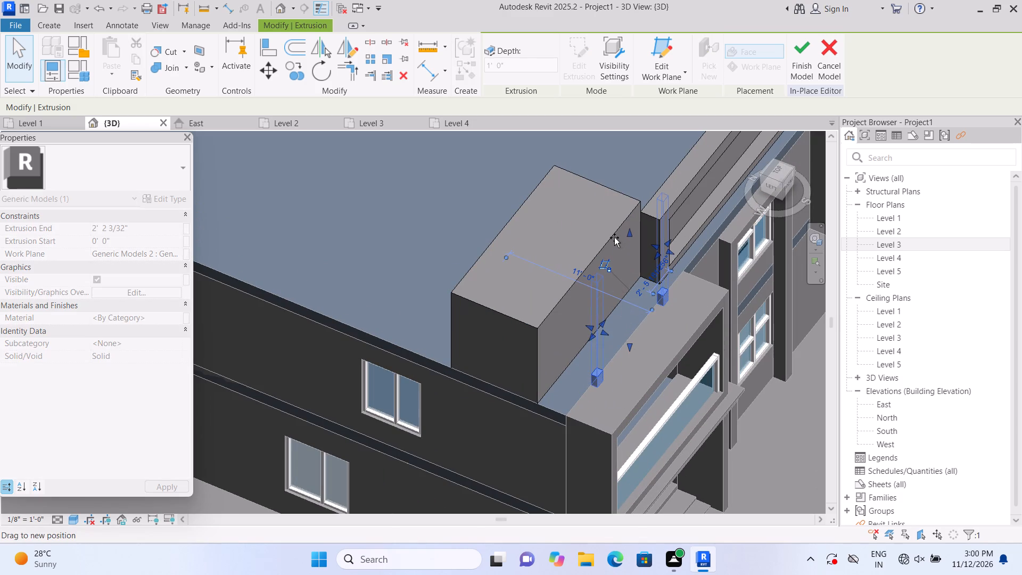
drag(614, 237, 614, 235)
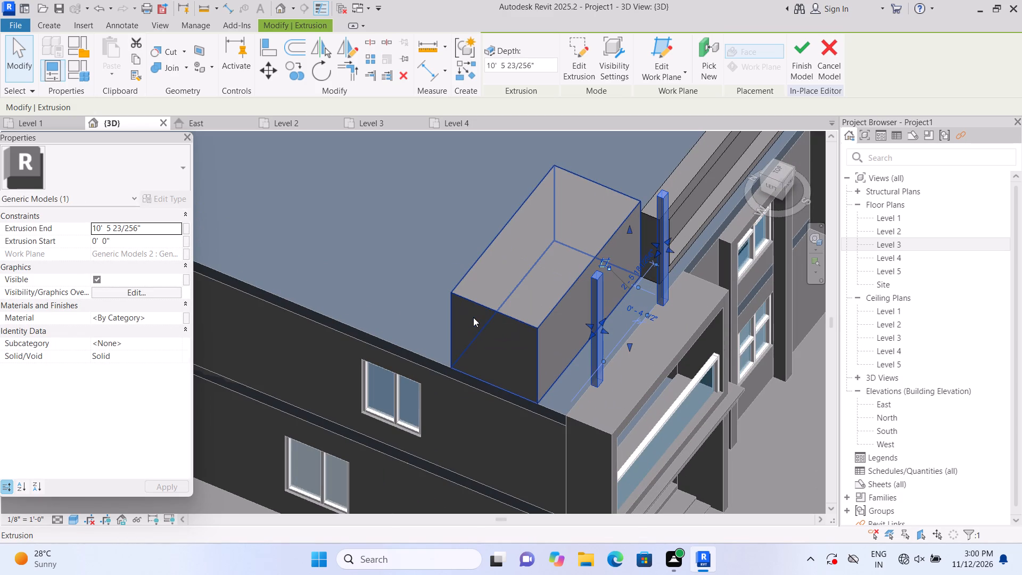
key(Escape)
Stretch the top of the roof block behind the posts slightly upward.
click(520, 343)
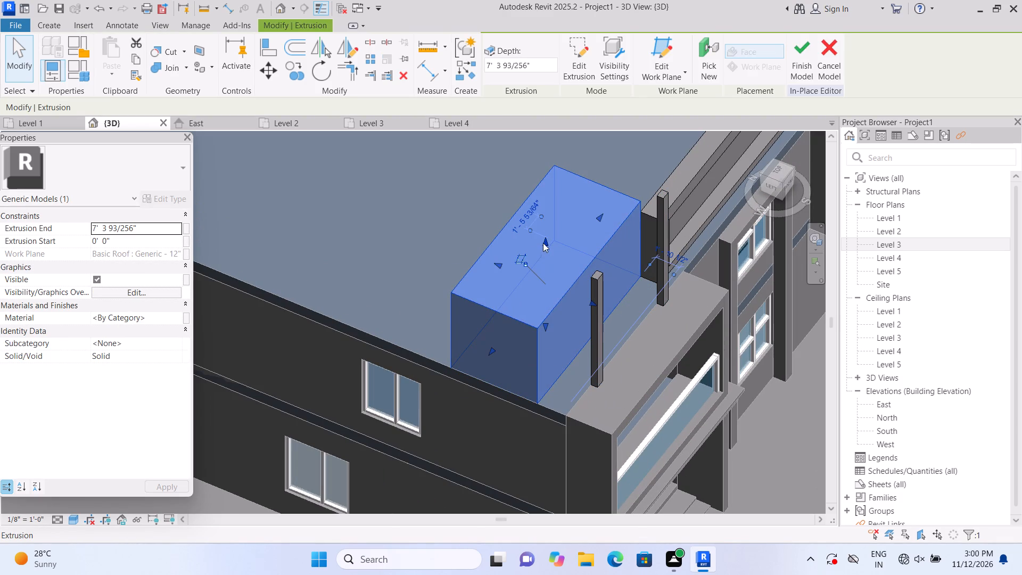
drag(544, 241, 545, 231)
key(Escape)
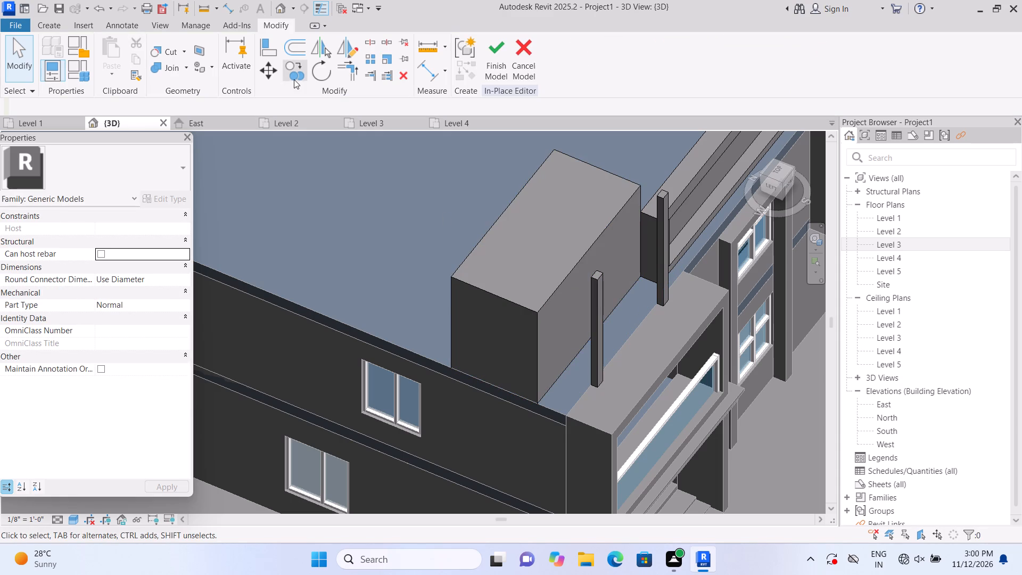
Extrude a rectangle about 6" by 9" to 1'-0" on the top face of the post nearest the building's side wall.
click(58, 27)
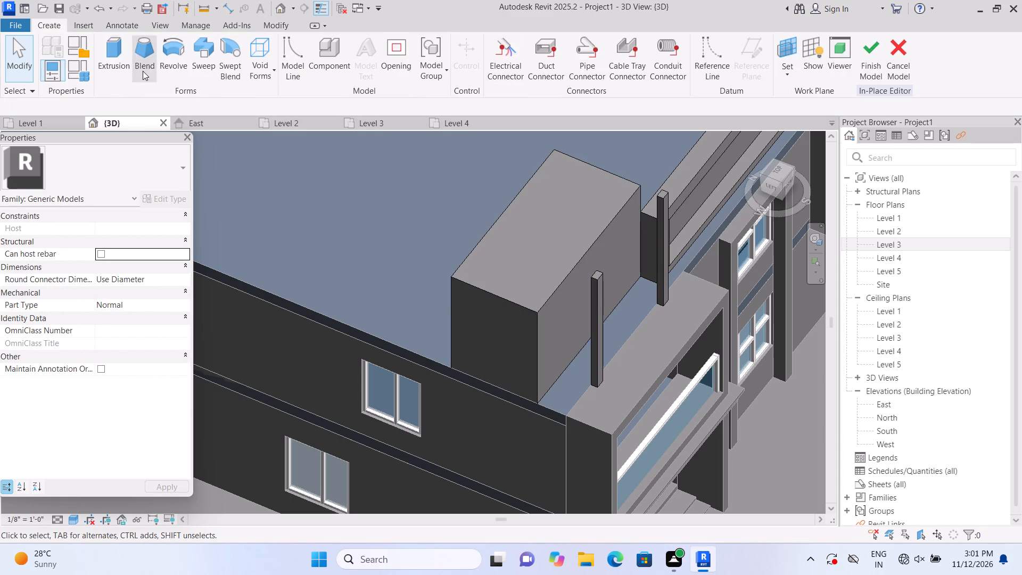
click(123, 65)
click(688, 76)
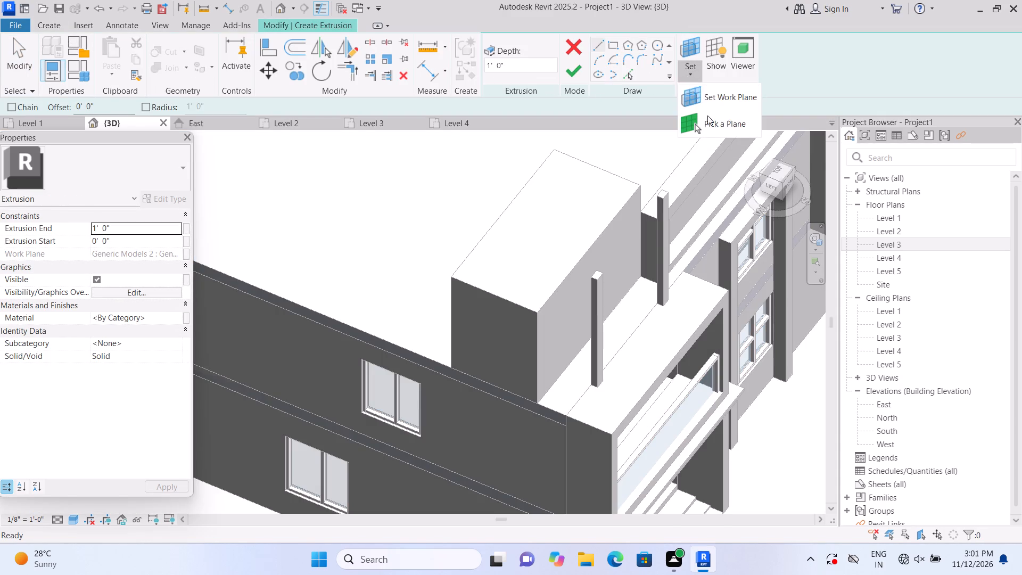
click(710, 120)
scroll(633, 237, up, 2)
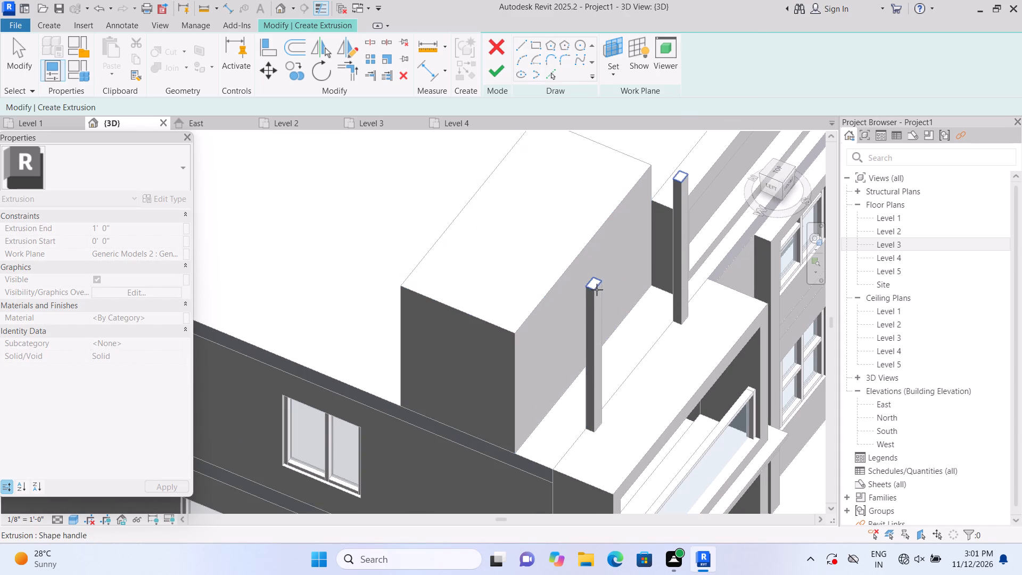
click(597, 290)
click(616, 40)
scroll(609, 247, up, 1)
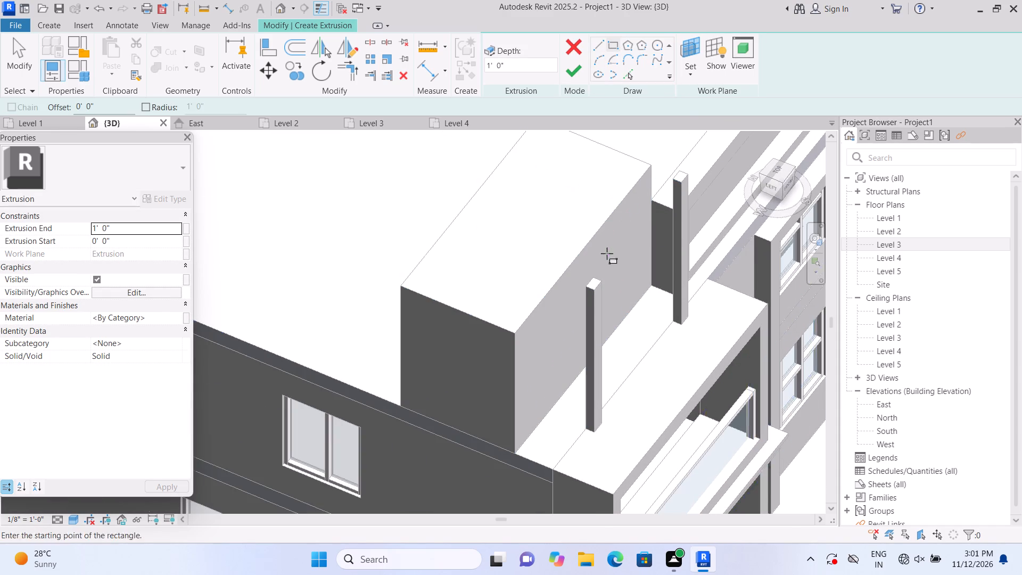
scroll(601, 292, up, 4)
click(572, 290)
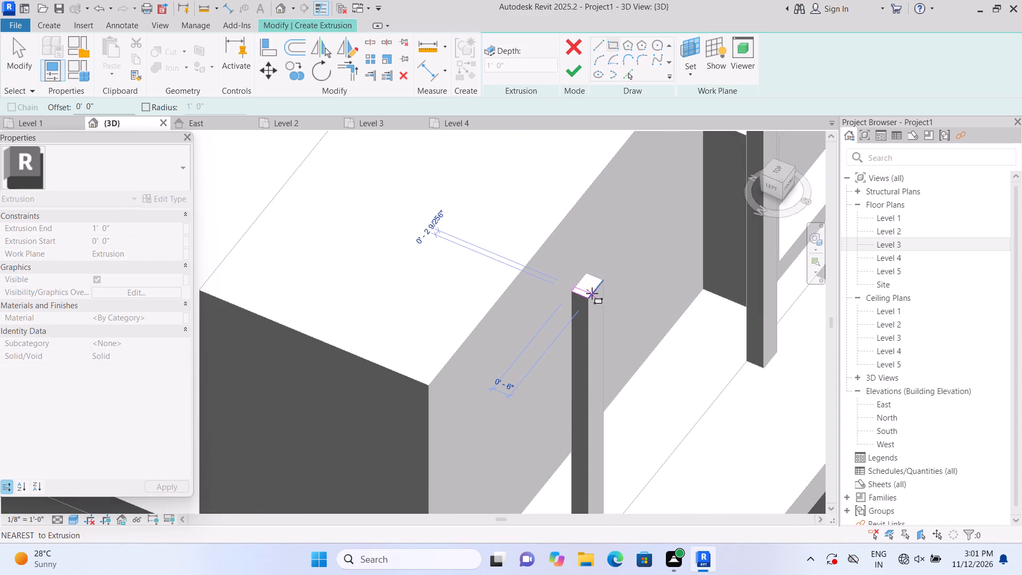
click(600, 280)
click(577, 77)
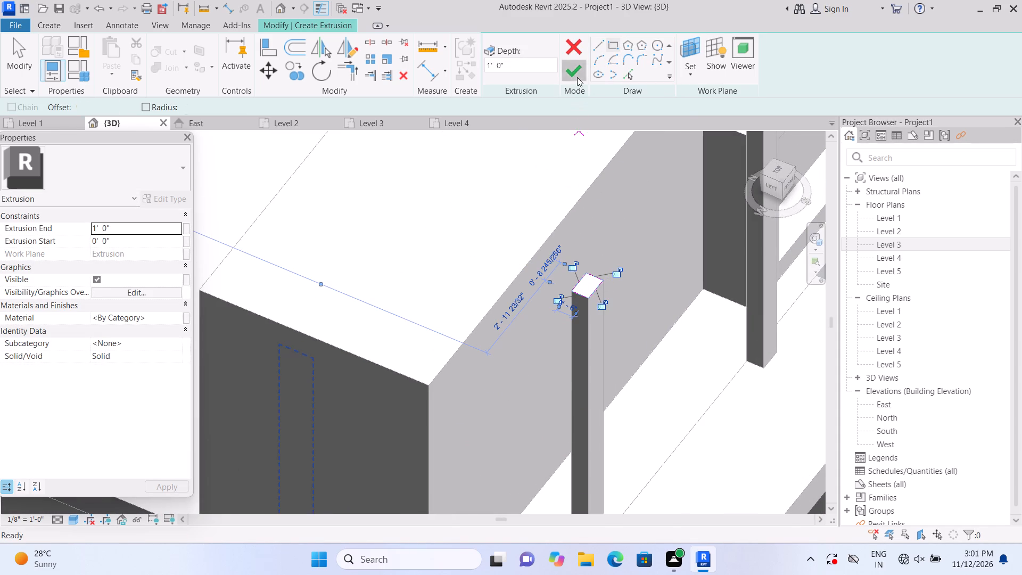
scroll(573, 328, down, 2)
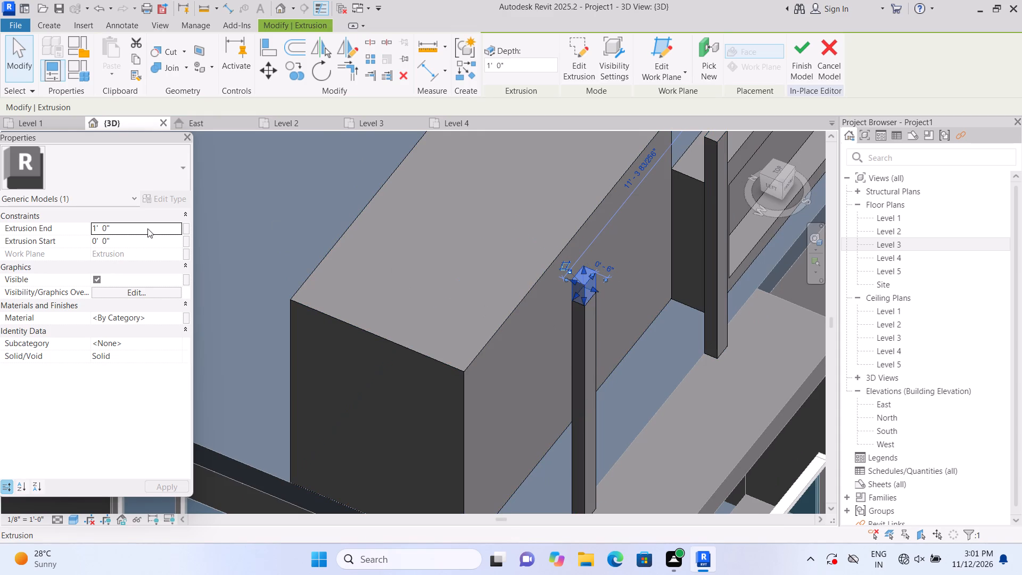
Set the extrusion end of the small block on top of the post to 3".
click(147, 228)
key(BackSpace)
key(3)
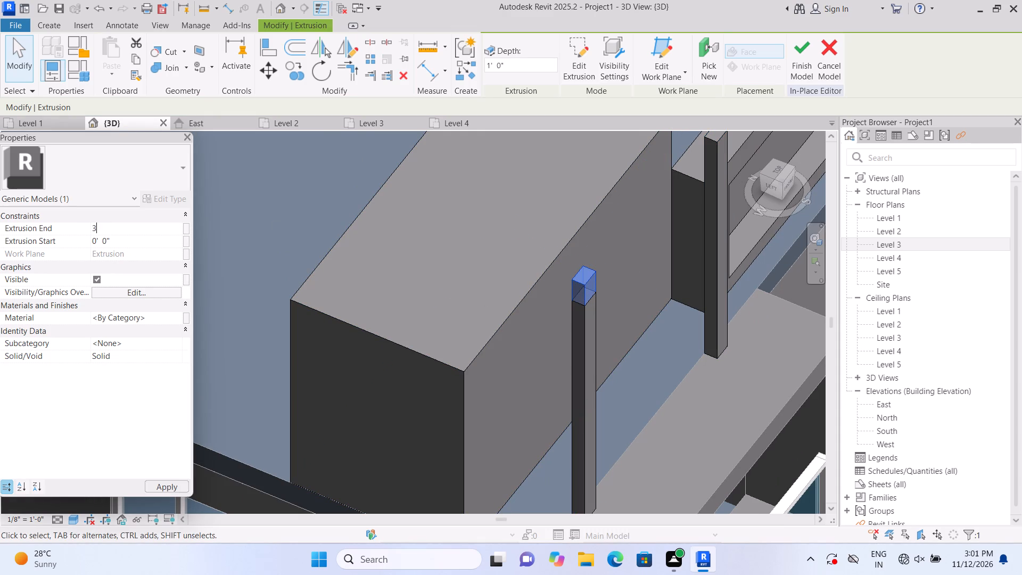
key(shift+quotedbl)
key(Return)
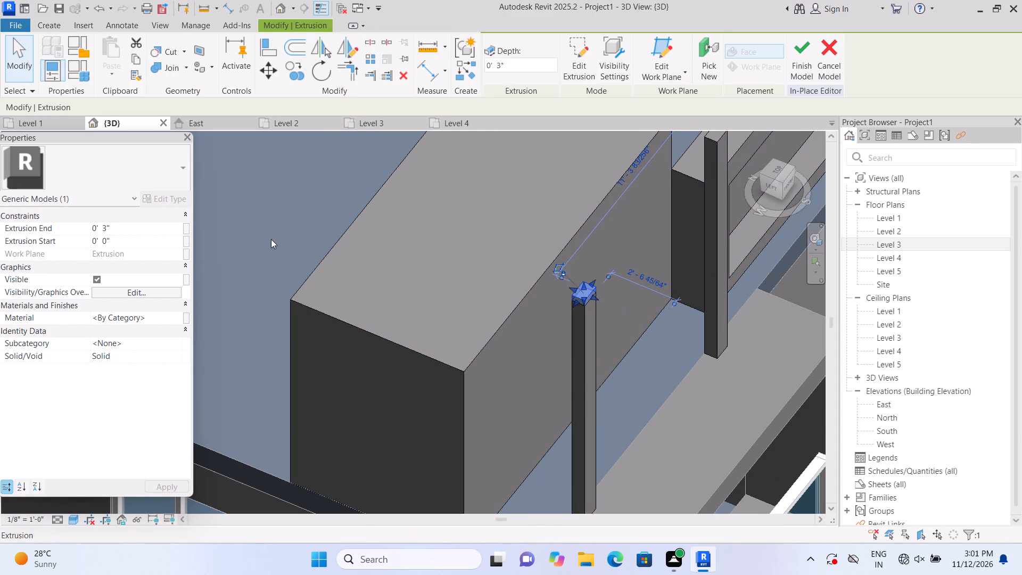
Set the extrusion end of the small block on top of the post to 6".
click(164, 226)
key(BackSpace)
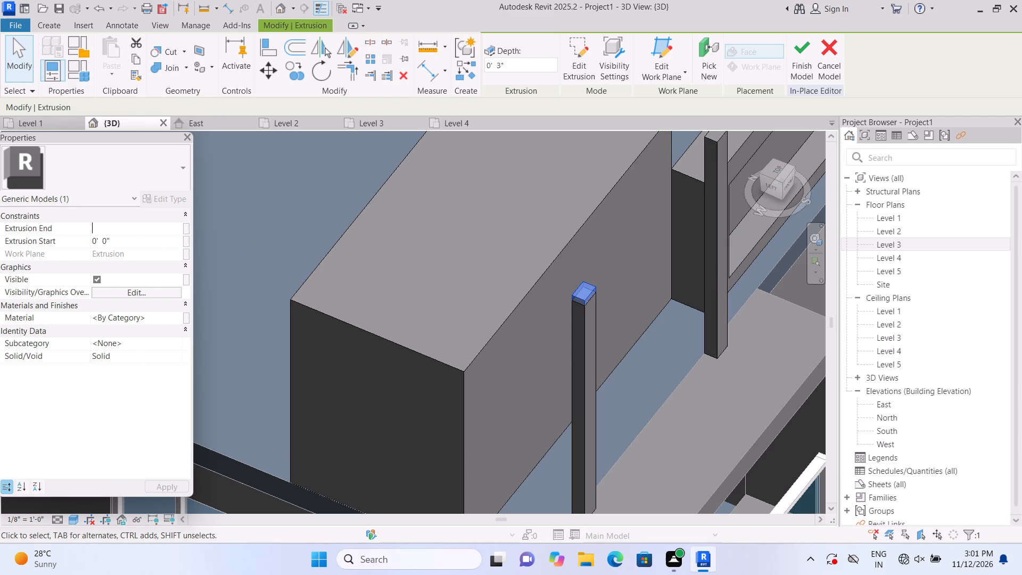
text(6")
key(Return)
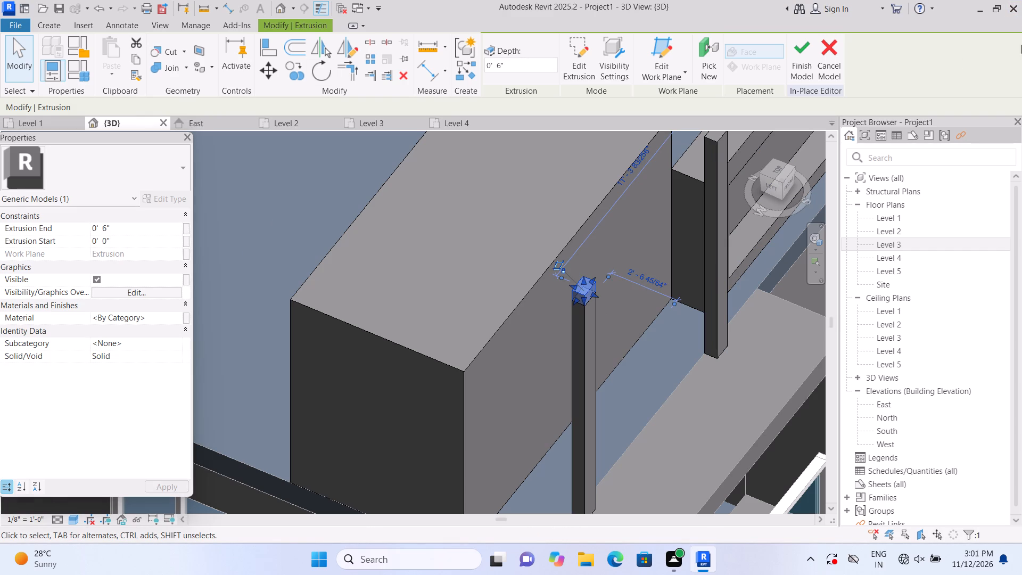
Stretch the 6" block at both ends into a long beam that runs over and past both rooftop posts.
scroll(645, 223, up, 1)
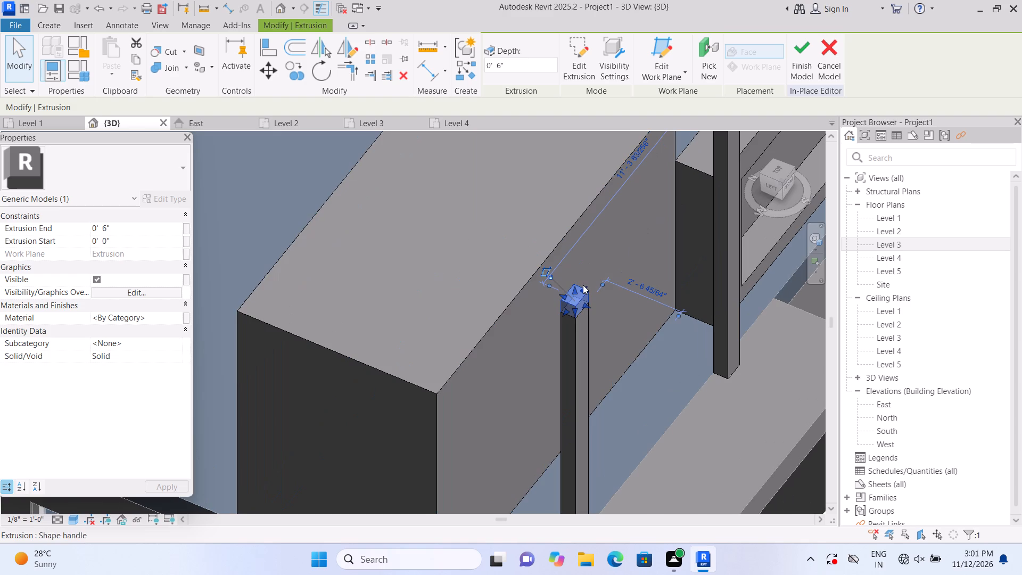
drag(583, 285, 726, 132)
scroll(712, 188, down, 3)
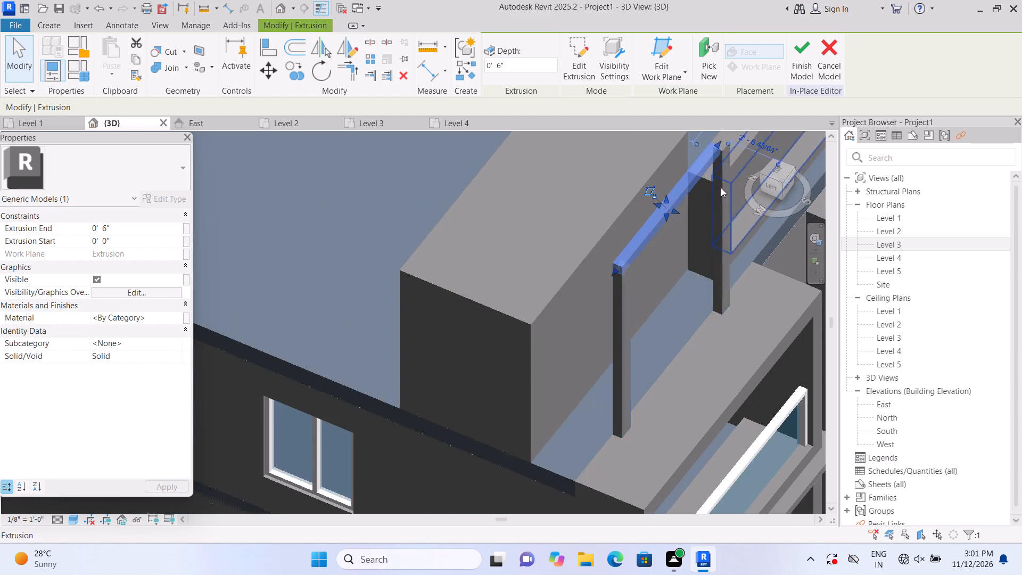
scroll(735, 135, up, 1)
drag(719, 140, 728, 130)
drag(596, 287, 592, 298)
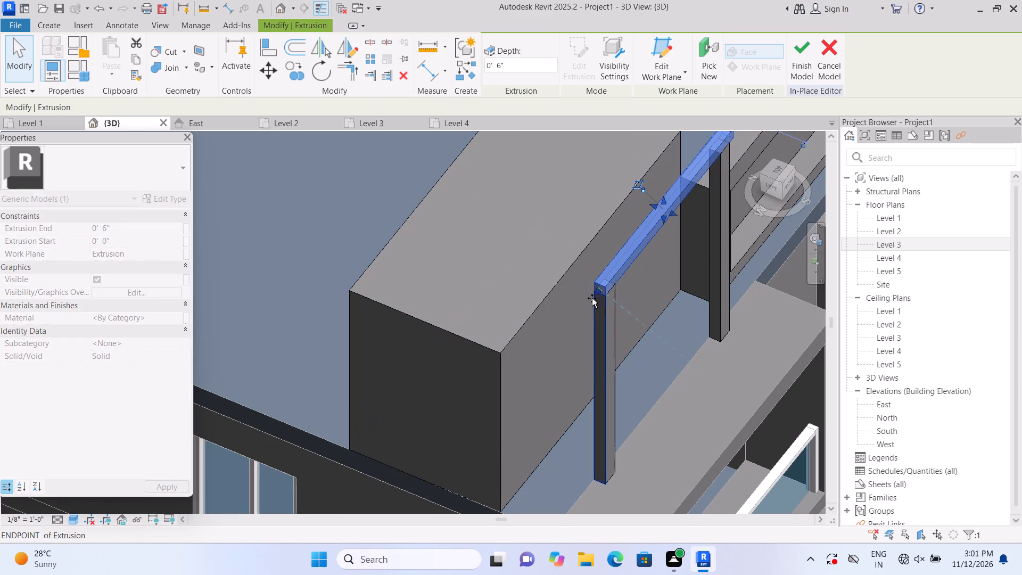
drag(592, 298, 529, 365)
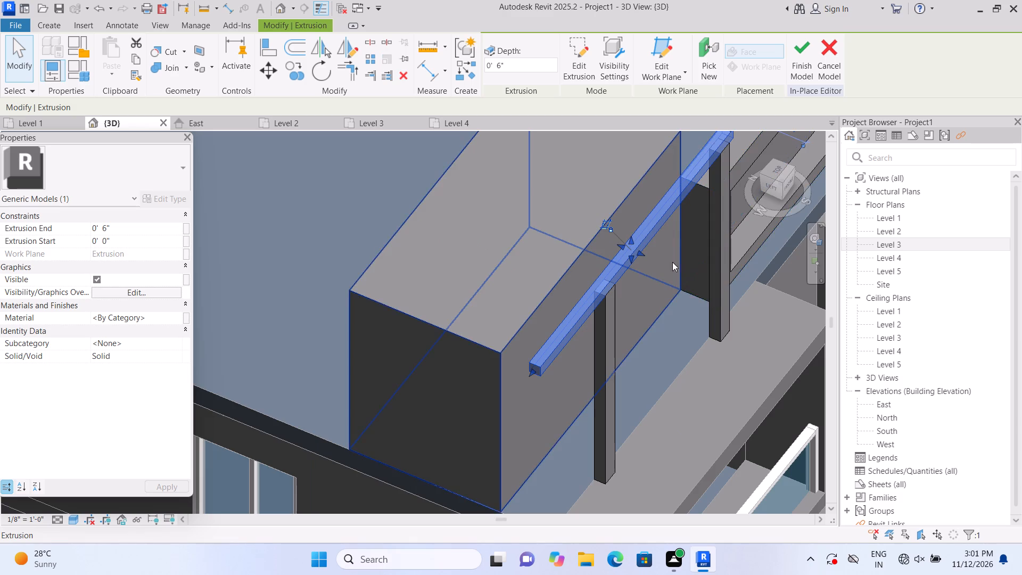
Widen the beam into a flat slab that covers the roof block and projects beyond the posts at the front.
middle_drag(662, 279, 625, 425)
scroll(674, 346, down, 2)
scroll(623, 400, up, 1)
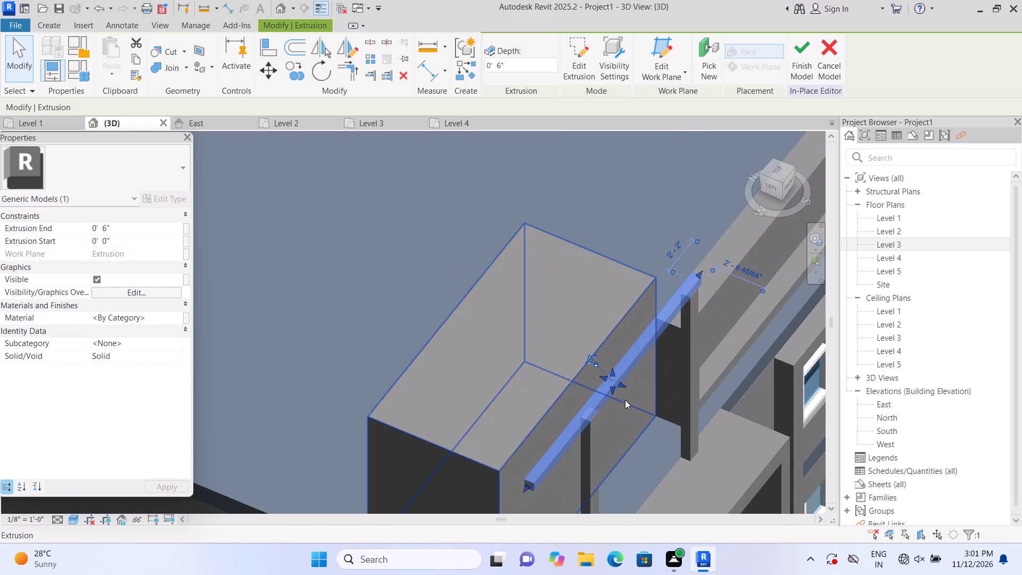
scroll(631, 442, up, 1)
scroll(674, 352, down, 2)
scroll(589, 398, up, 2)
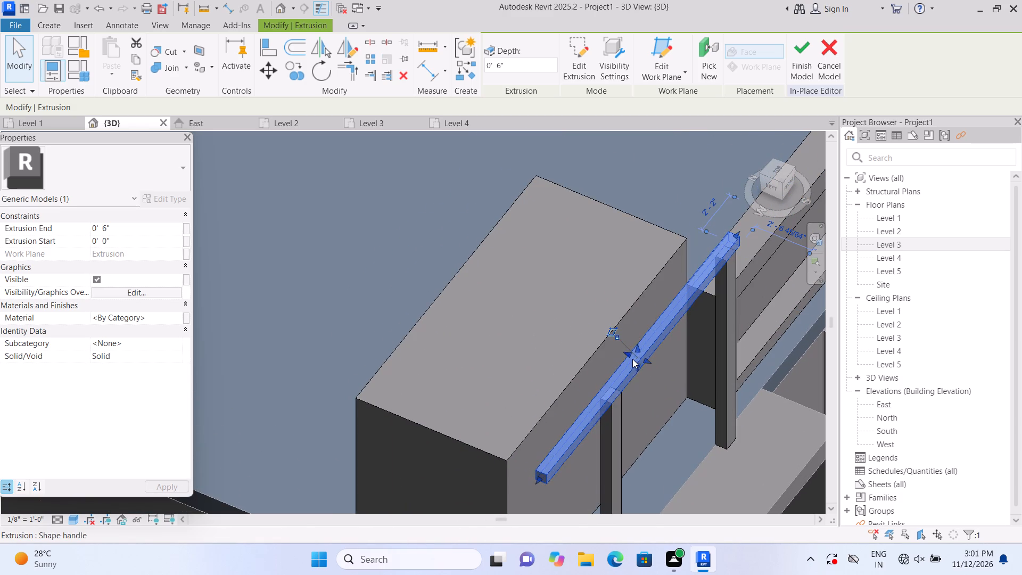
drag(627, 352, 424, 196)
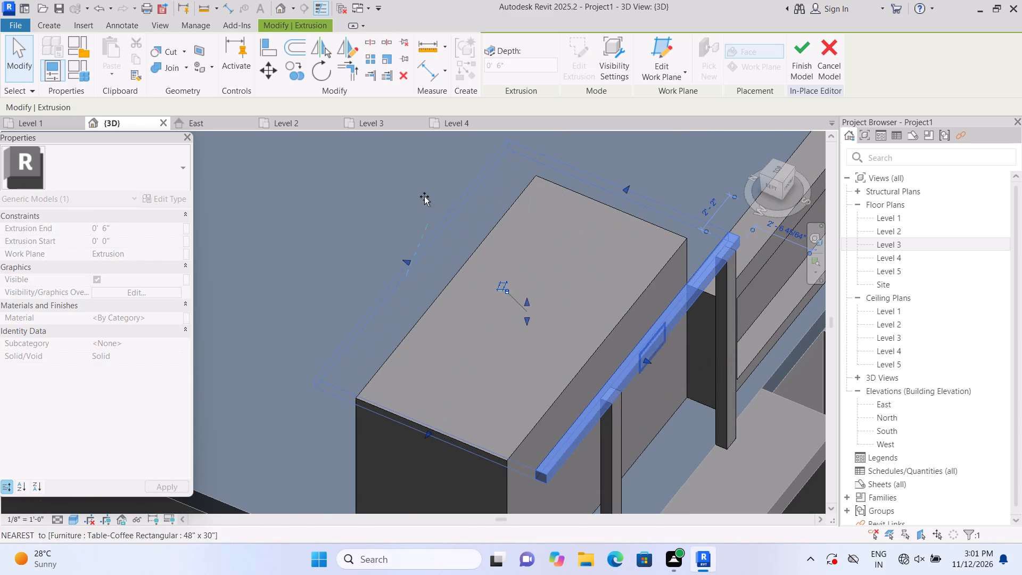
drag(424, 196, 423, 196)
drag(645, 359, 660, 367)
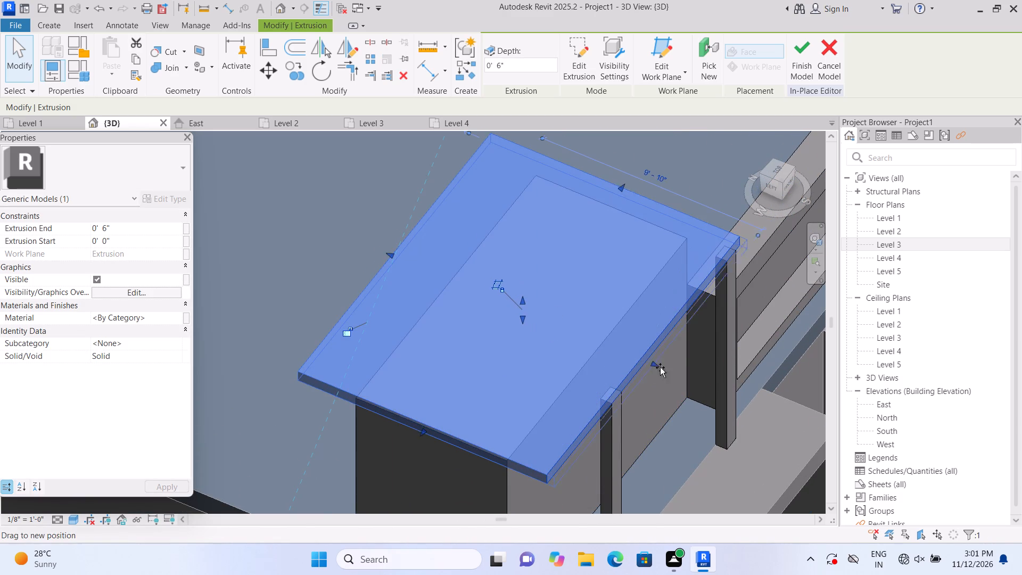
drag(660, 367, 673, 381)
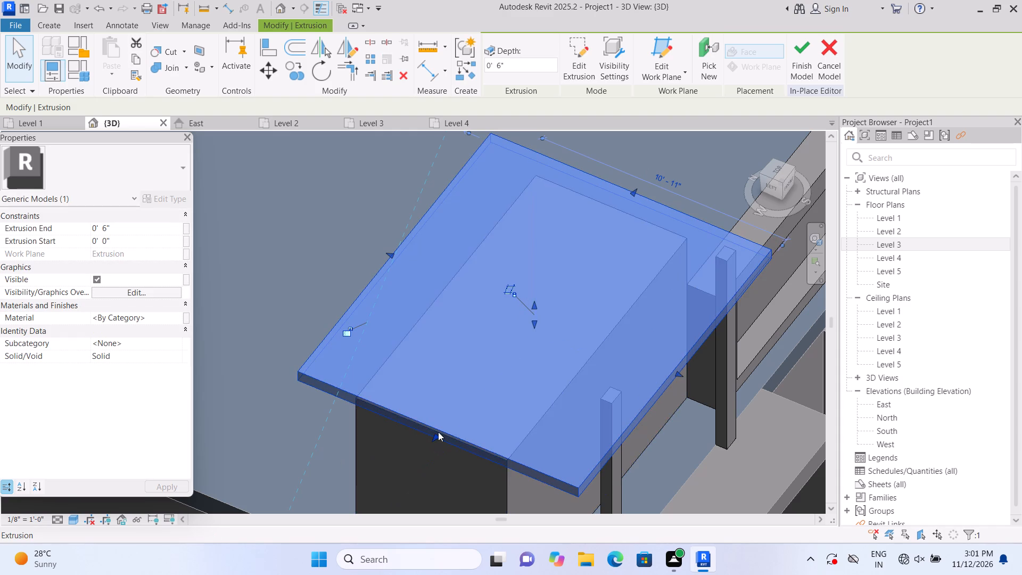
Extend all four edges of the flat slab outward to enlarge its overhang around the roof block and posts.
scroll(448, 388, down, 4)
scroll(422, 471, up, 1)
middle_click(490, 345)
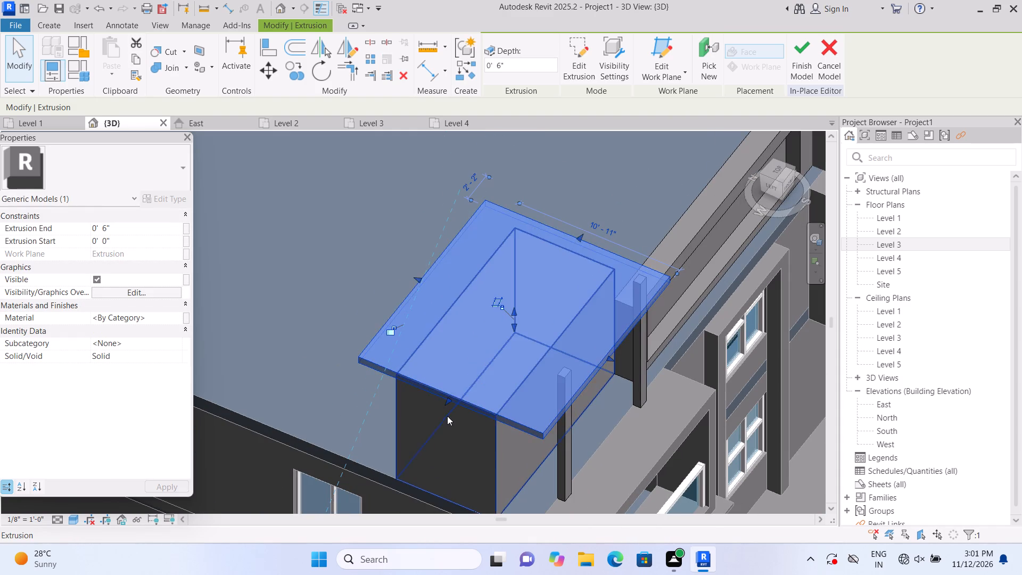
drag(449, 397, 421, 432)
scroll(497, 416, up, 1)
scroll(608, 390, down, 1)
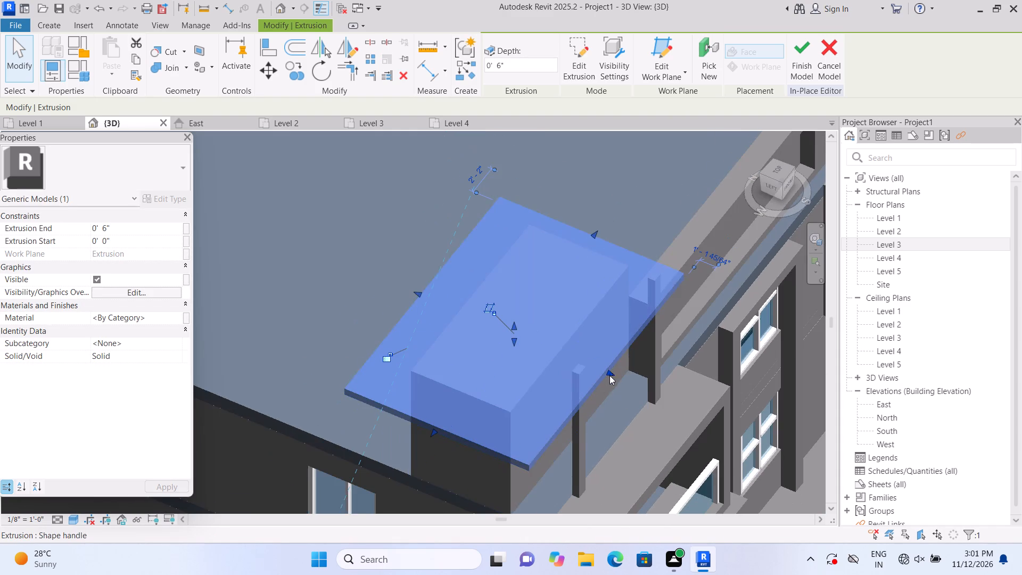
drag(609, 372, 623, 389)
click(623, 389)
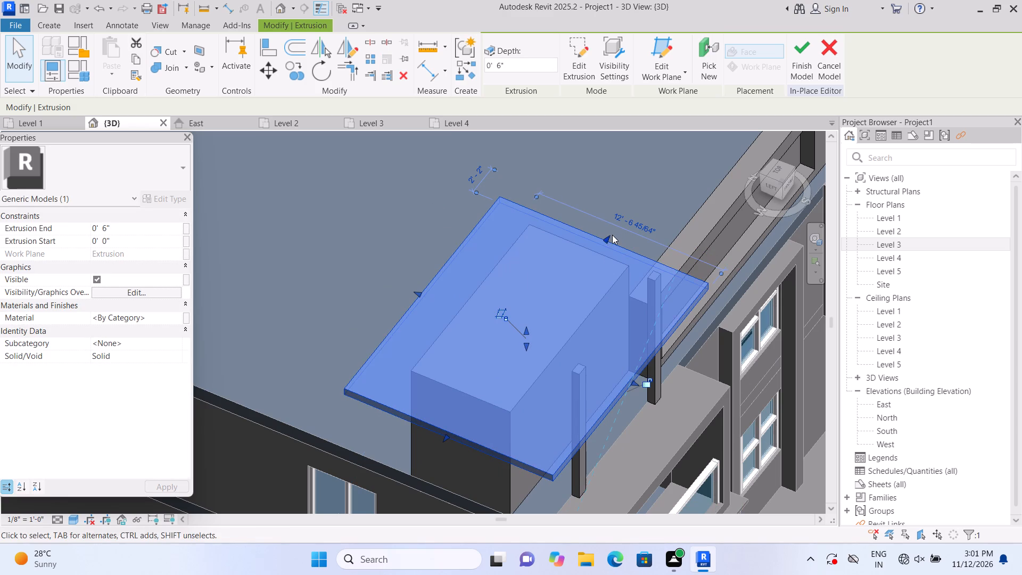
drag(607, 237, 623, 228)
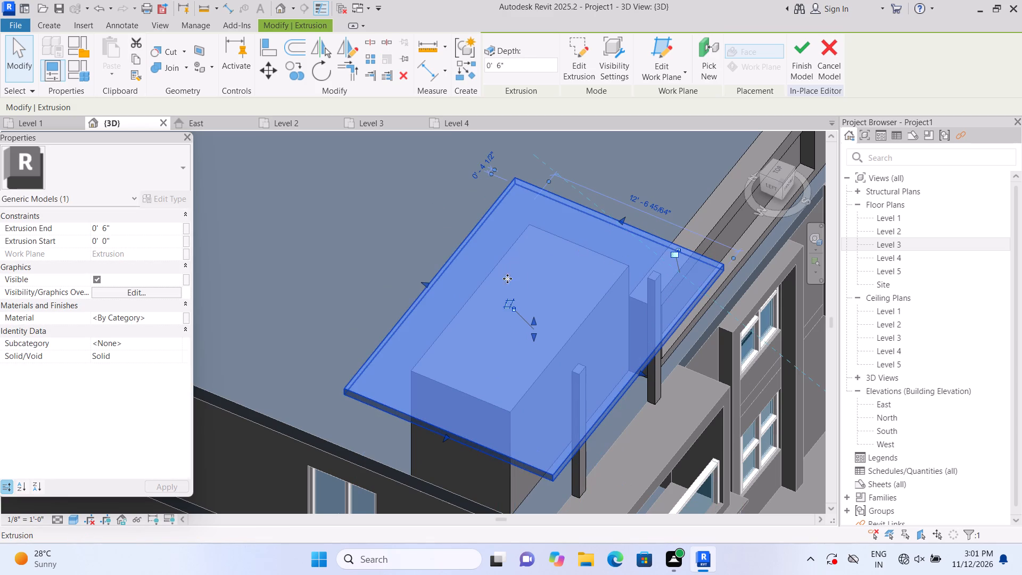
drag(426, 284, 417, 278)
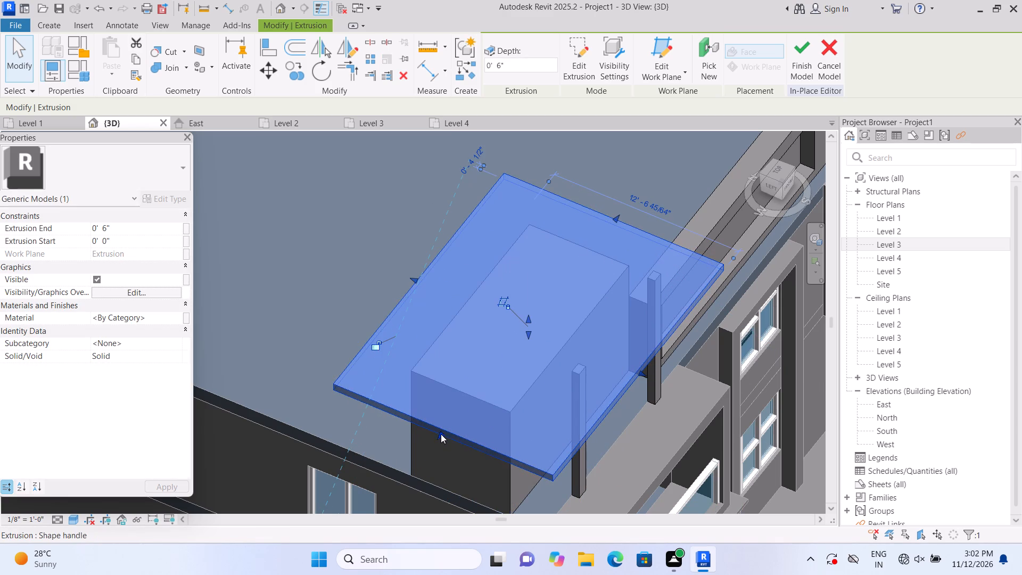
drag(441, 433, 433, 444)
click(433, 444)
scroll(437, 439, down, 4)
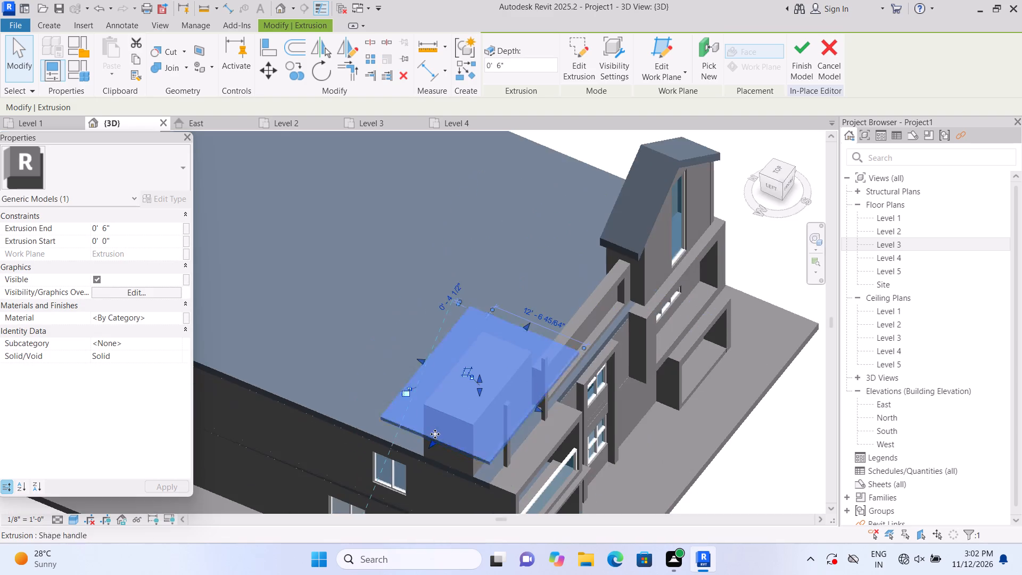
scroll(435, 434, down, 4)
click(793, 338)
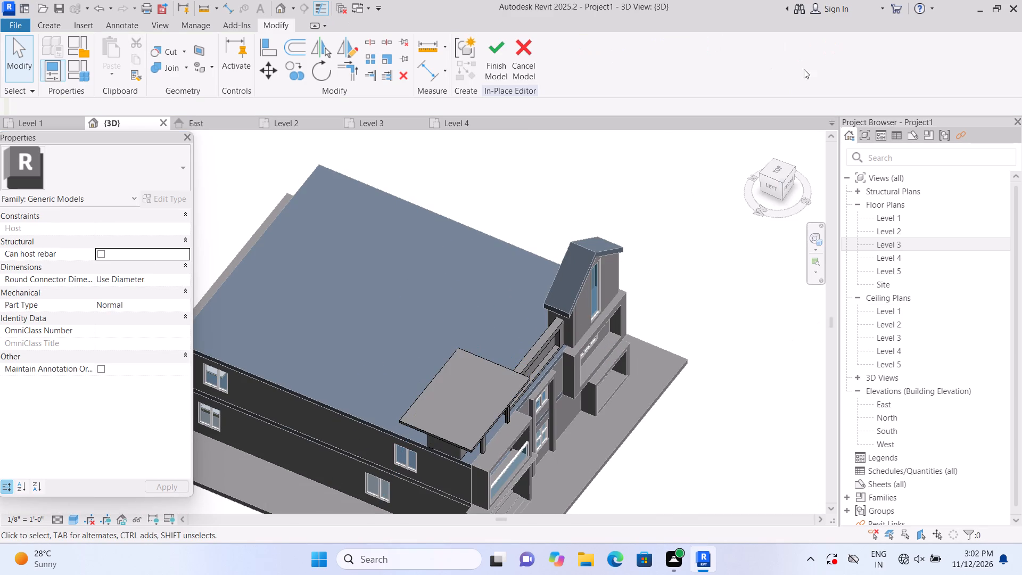
Lower the tops of the two rooftop posts under the flat slab to a height of 9'-0".
click(755, 137)
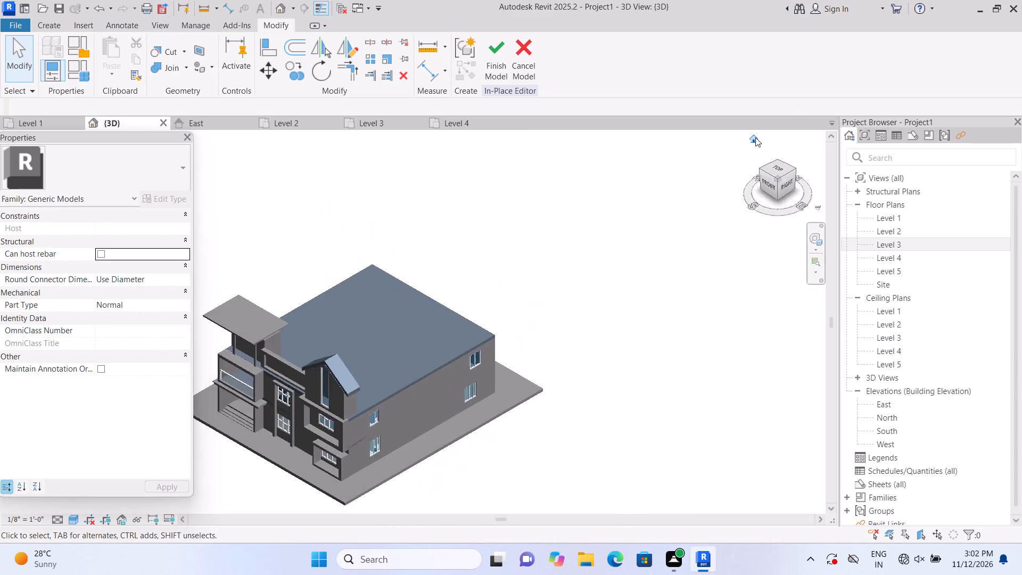
middle_drag(641, 293, 761, 294)
scroll(467, 371, up, 1)
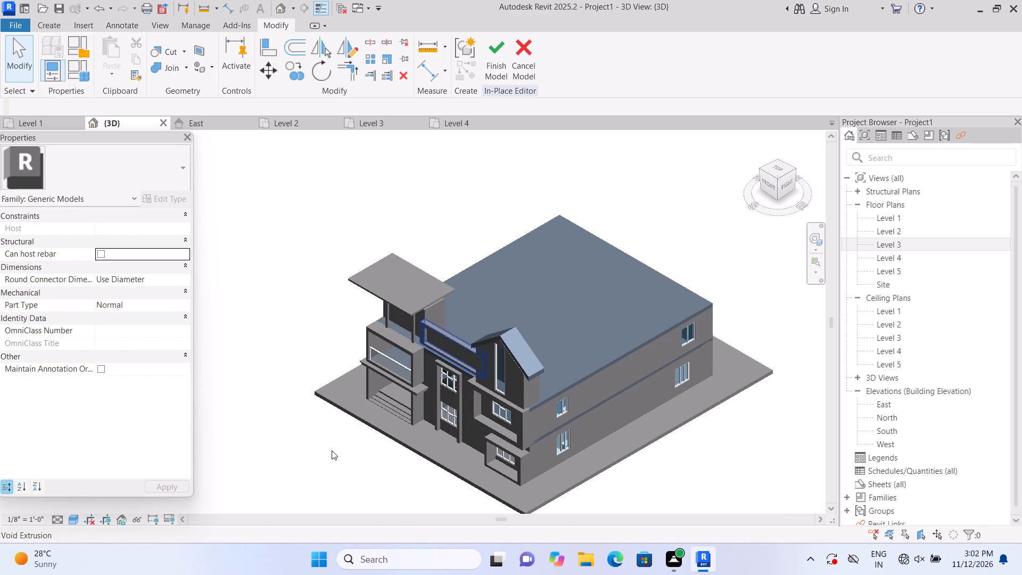
scroll(287, 449, down, 1)
shift+scroll(282, 458, up, 1)
scroll(290, 451, up, 2)
scroll(379, 467, up, 1)
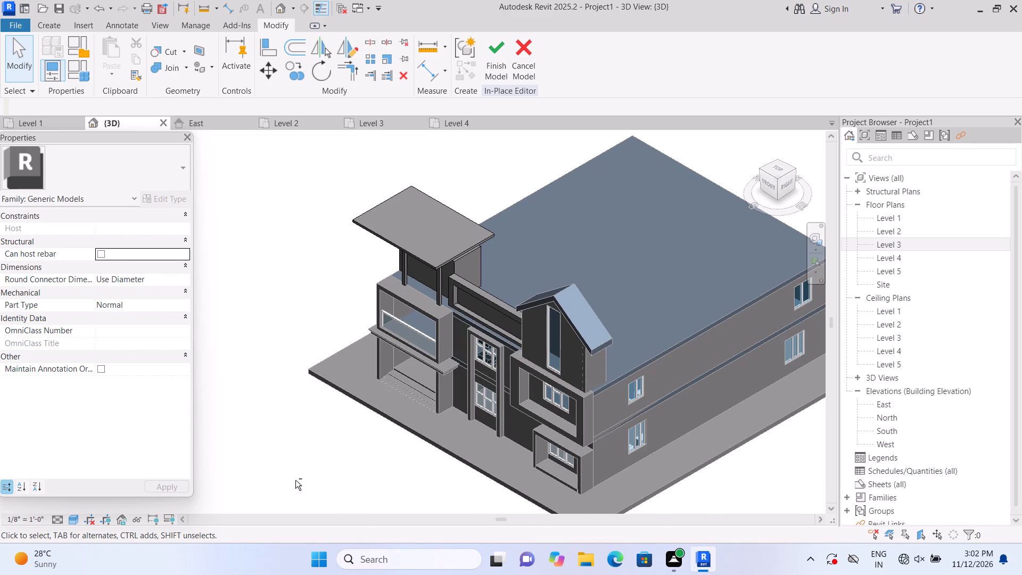
shift+middle_drag(294, 478, 328, 357)
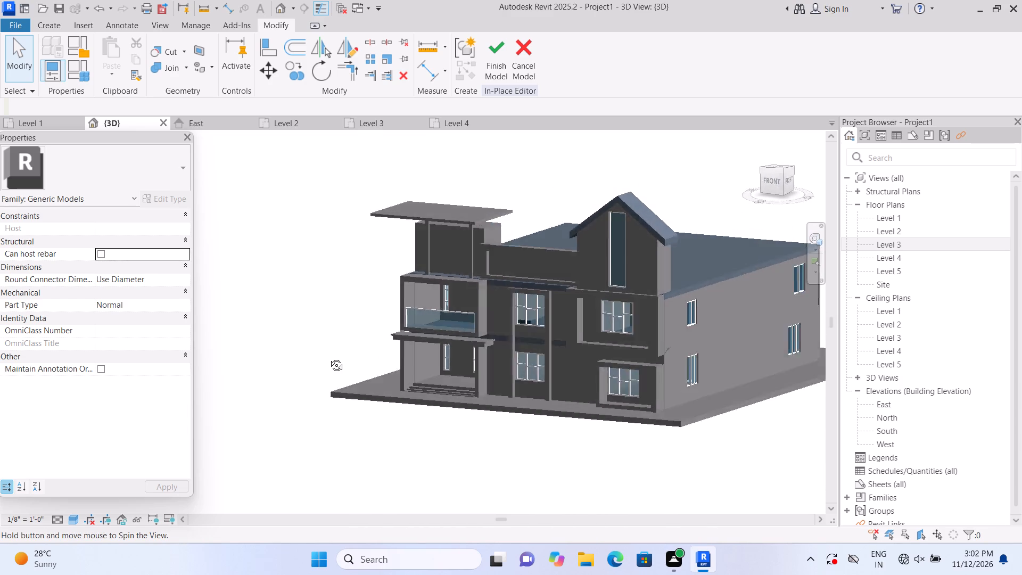
shift+middle_drag(328, 357, 285, 329)
scroll(430, 196, up, 3)
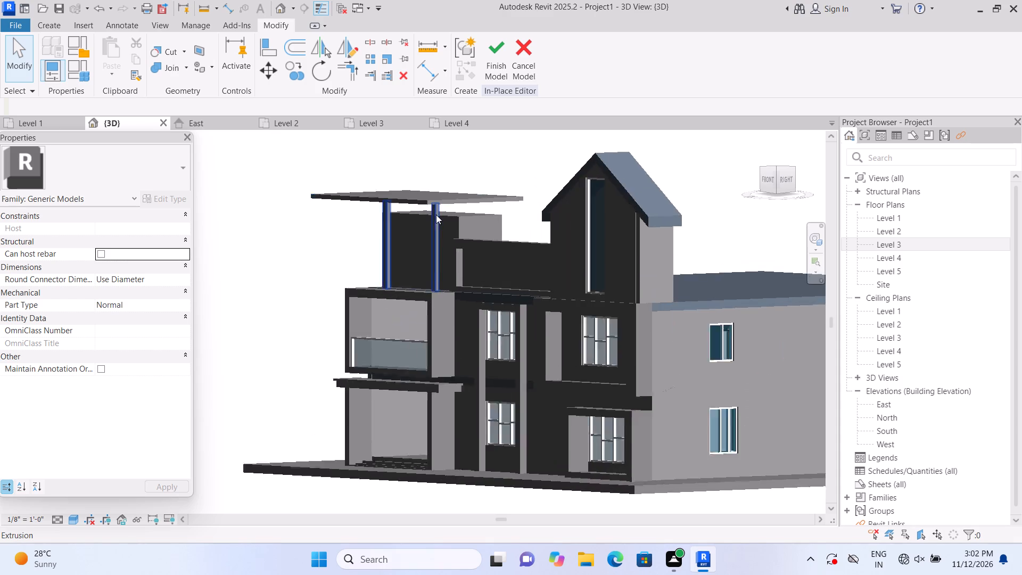
scroll(436, 215, up, 5)
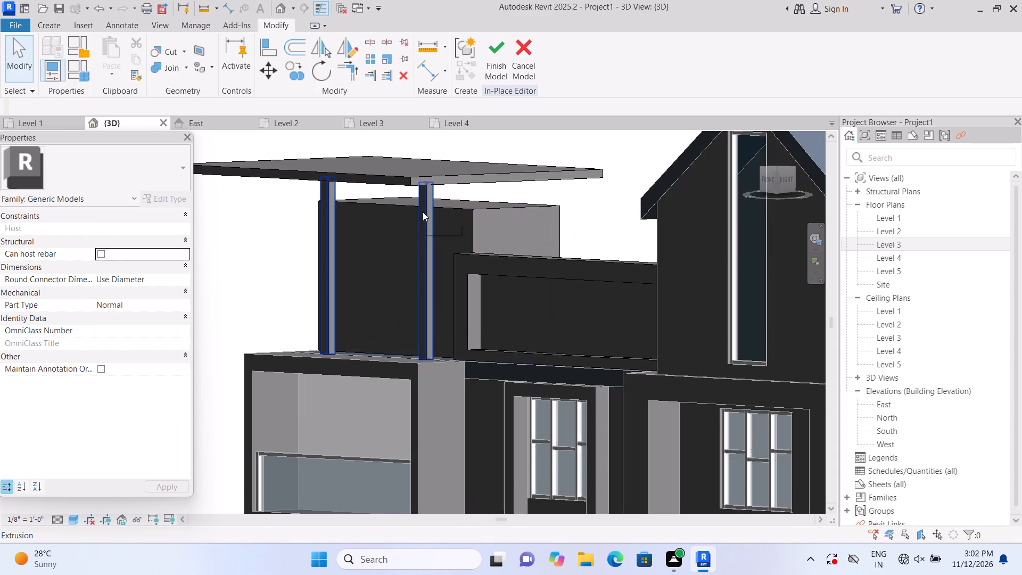
click(423, 212)
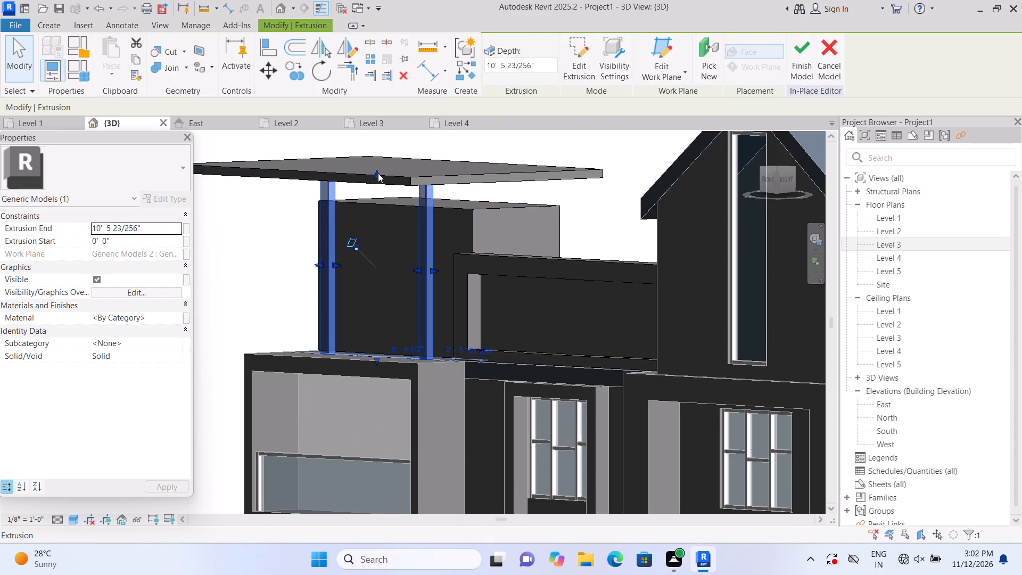
drag(375, 172, 378, 198)
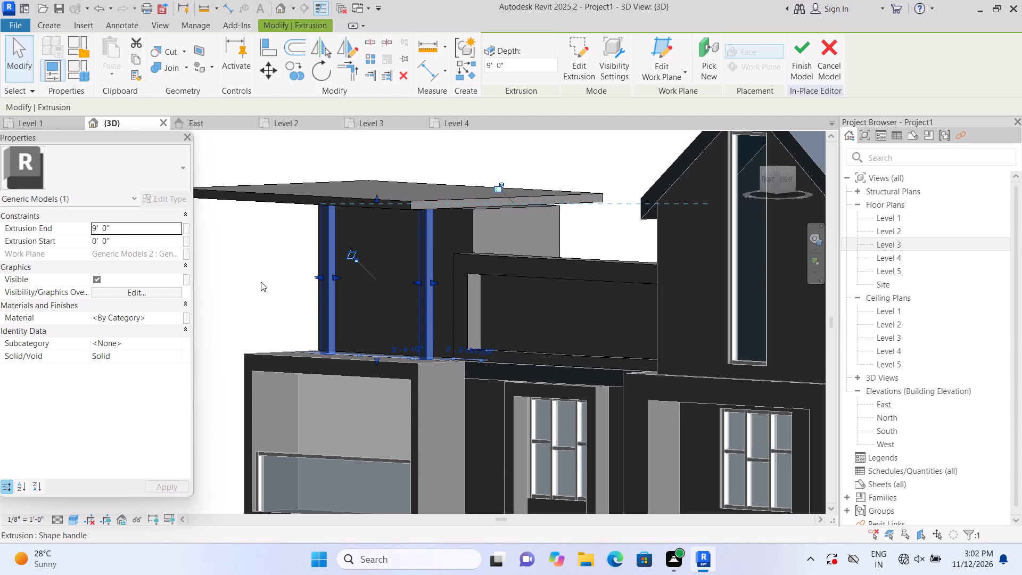
Inspect the roof block's top where it meets the underside of the flat slab.
scroll(274, 257, up, 1)
scroll(546, 232, up, 2)
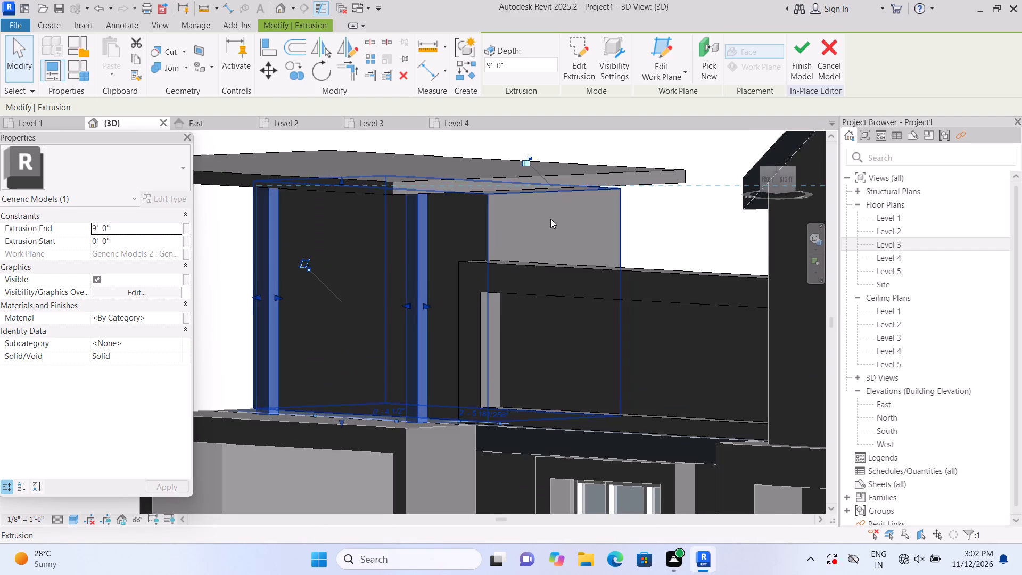
click(550, 217)
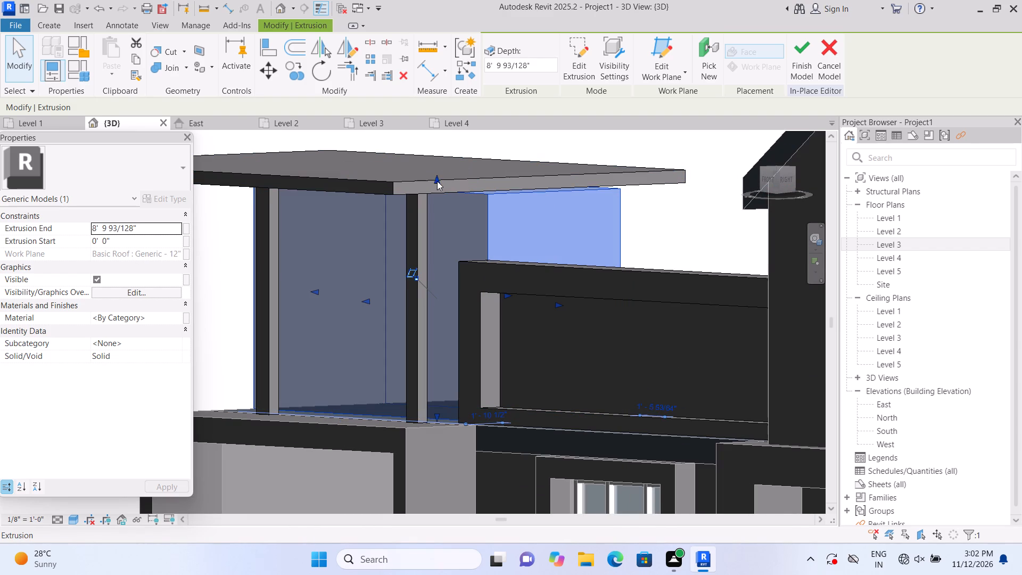
click(437, 178)
click(231, 244)
Extend the flat roof slab's side edge nearest the gable farther outward past the roof block and posts.
scroll(239, 241, down, 3)
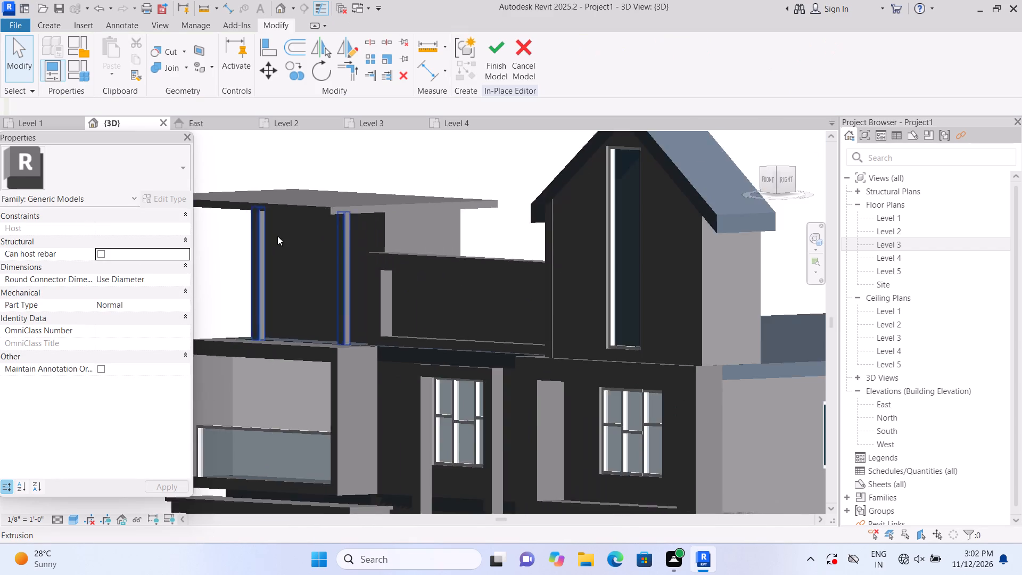
scroll(277, 236, down, 4)
click(751, 133)
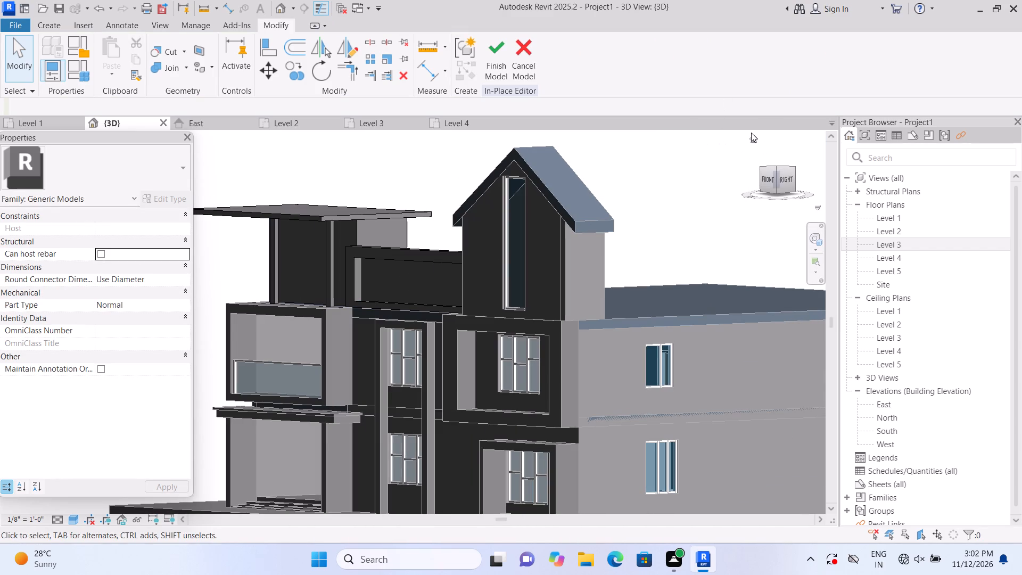
click(754, 136)
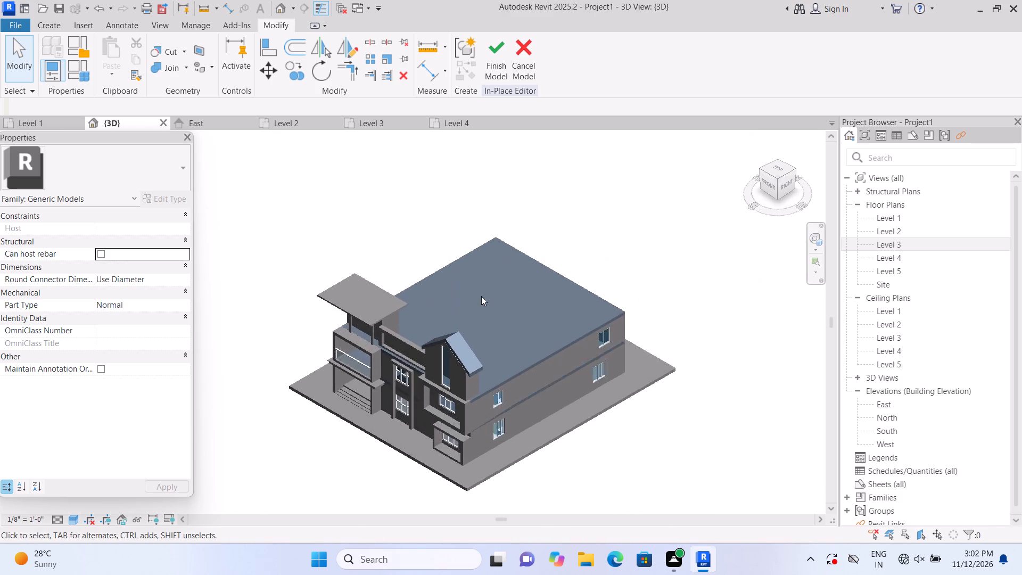
scroll(247, 318, up, 6)
click(314, 301)
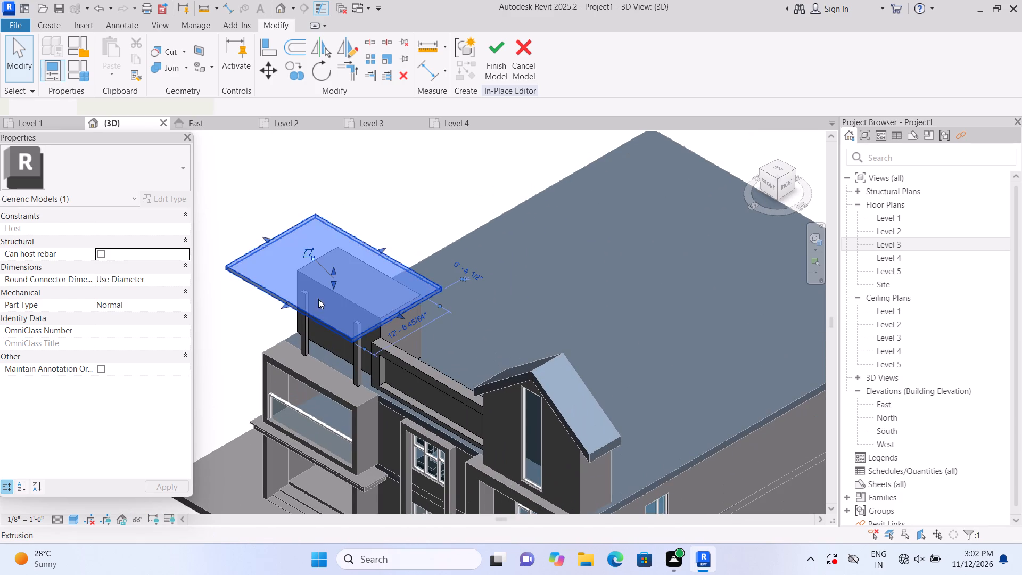
drag(401, 314, 422, 334)
double_click(422, 334)
click(441, 198)
Pull the flat slab's side edge farthest from the gable inward to shorten its overhang past the roof block.
scroll(444, 197, down, 3)
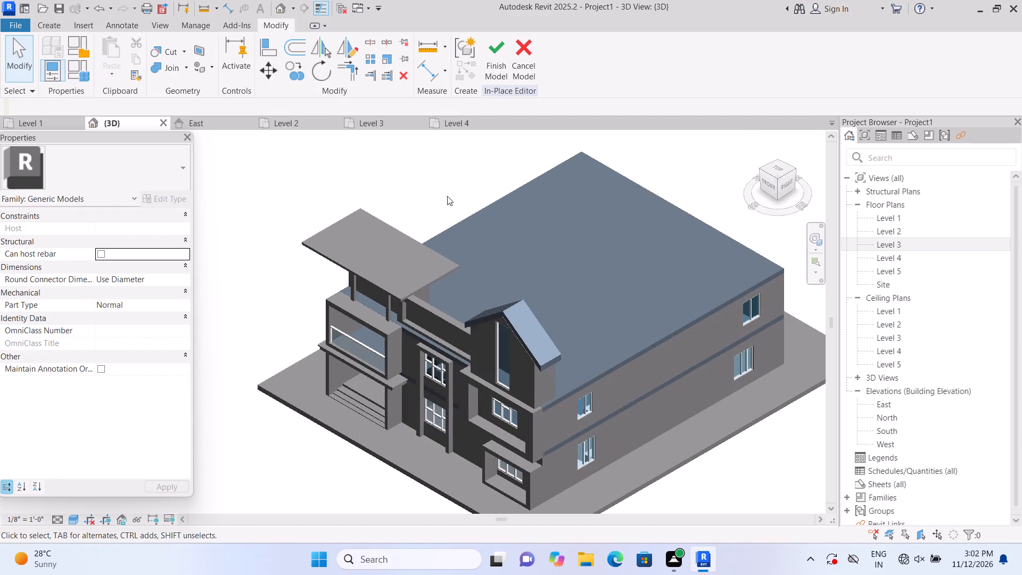
click(360, 240)
scroll(360, 240, up, 2)
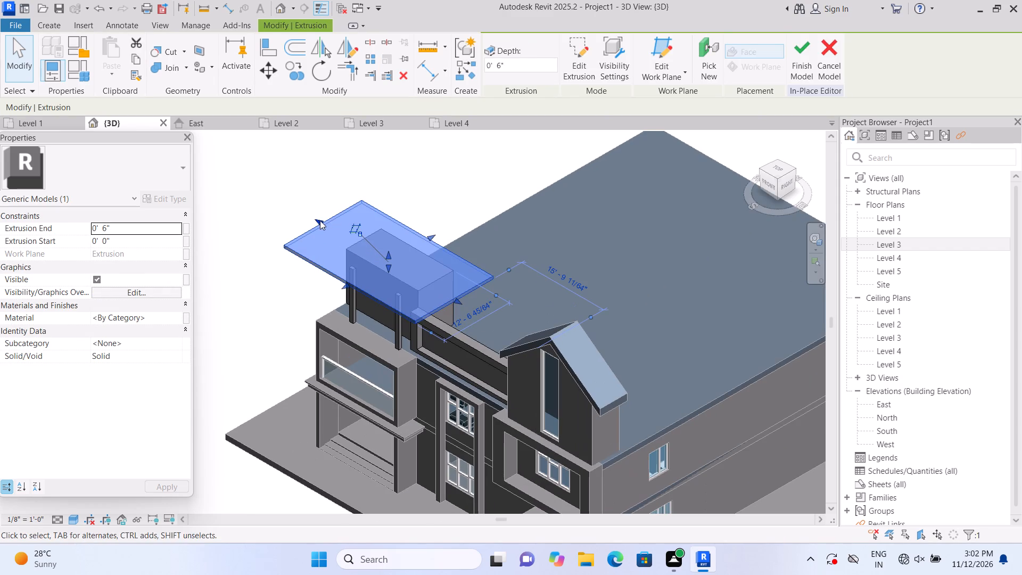
drag(323, 220, 341, 231)
click(341, 231)
click(315, 203)
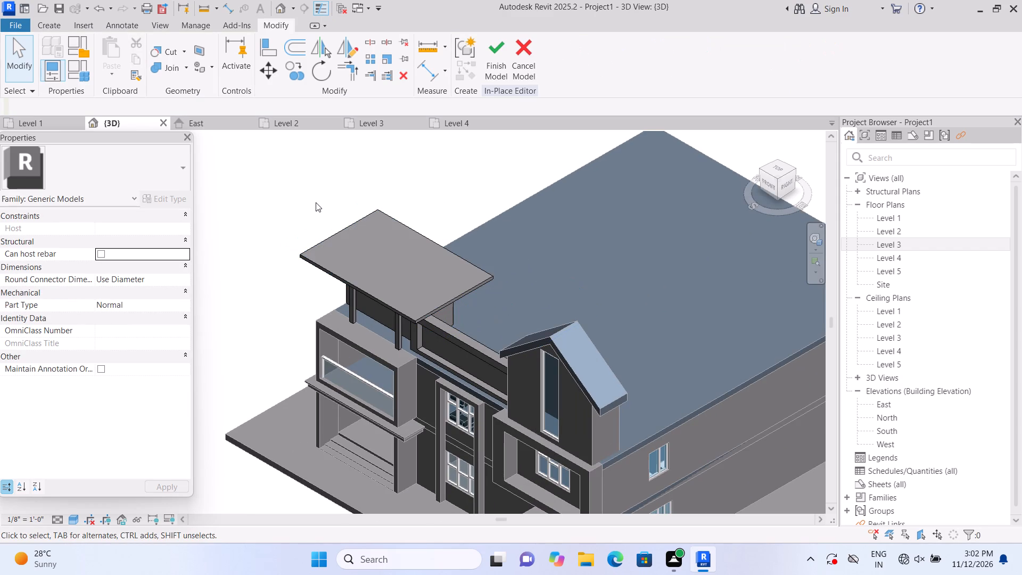
Inspect the front facade, from the slab's overhang and rooftop posts to the entrance steps and window surrounds.
shift+middle_drag(278, 246, 303, 202)
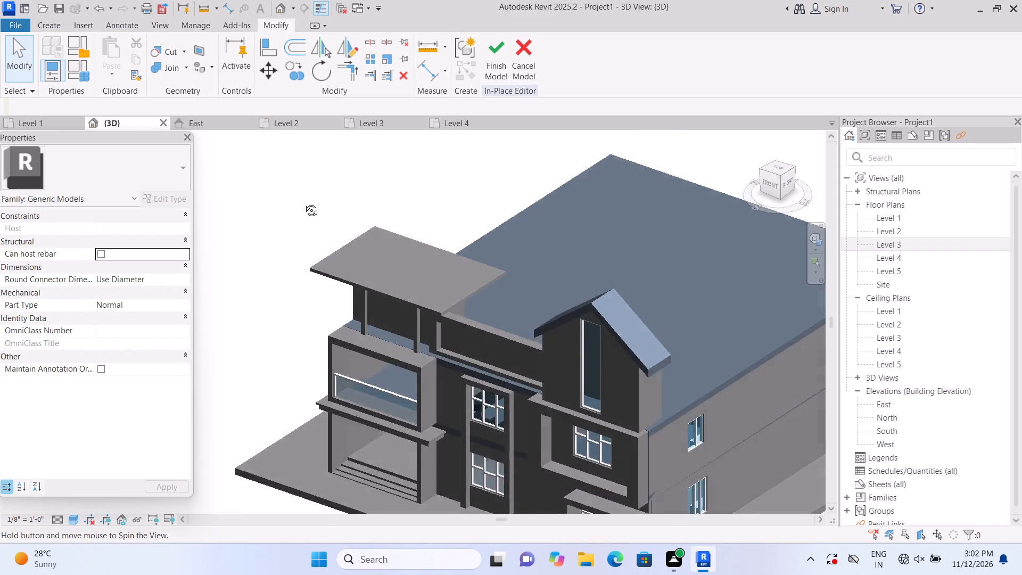
shift+middle_drag(303, 202, 349, 144)
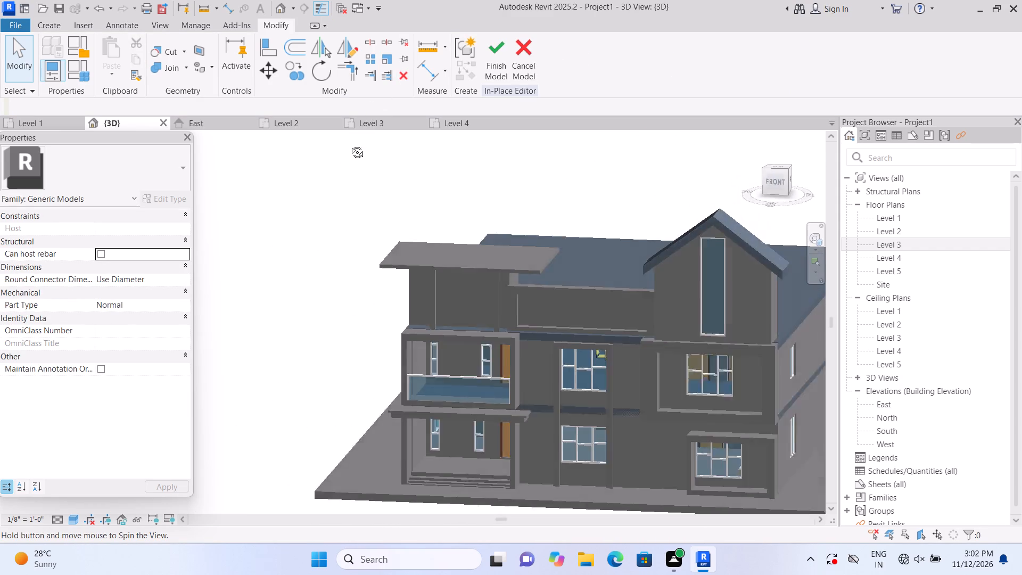
shift+middle_drag(349, 144, 280, 191)
scroll(285, 189, down, 1)
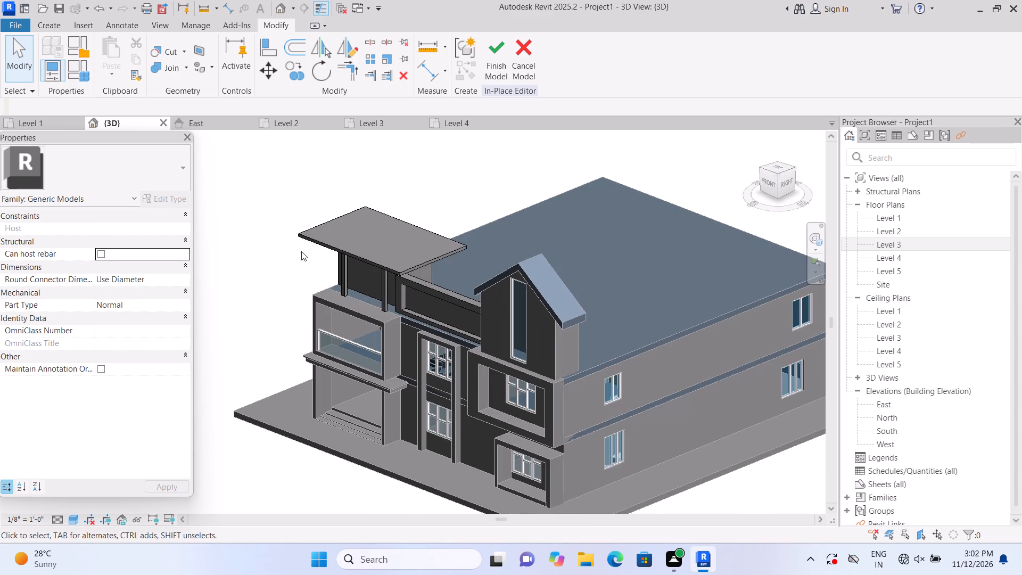
scroll(328, 478, up, 1)
middle_drag(318, 461, 316, 426)
scroll(342, 443, up, 2)
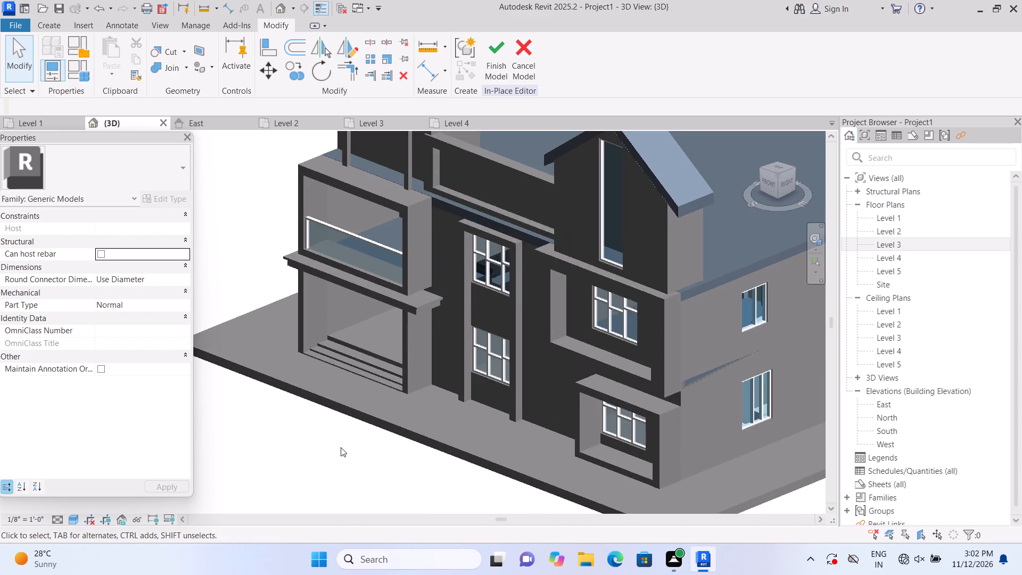
scroll(340, 447, down, 2)
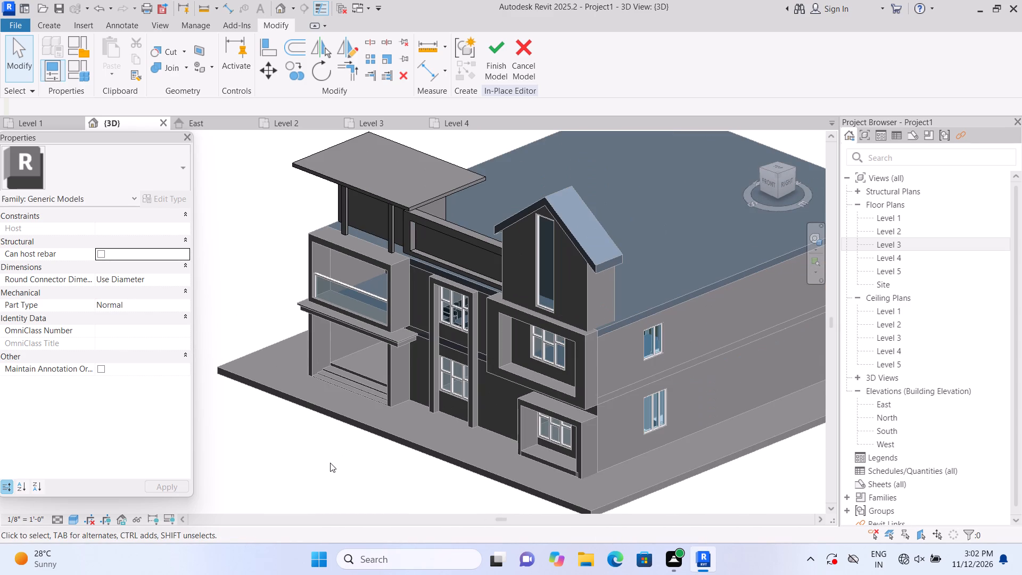
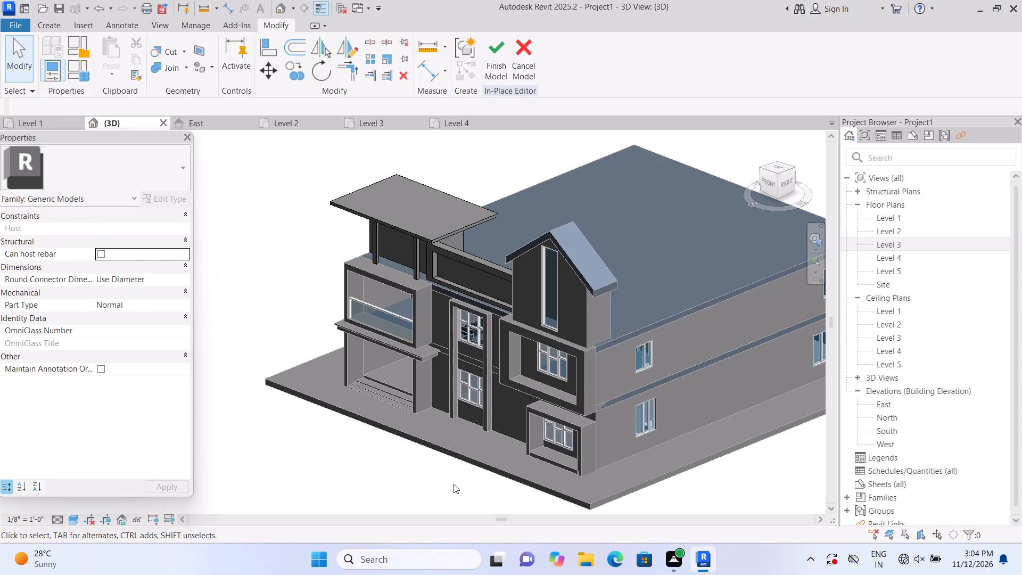
Examine the front facade's lower portion, from the entrance steps and central window piers to the window surrounds and base slab.
scroll(424, 472, up, 16)
scroll(479, 437, down, 3)
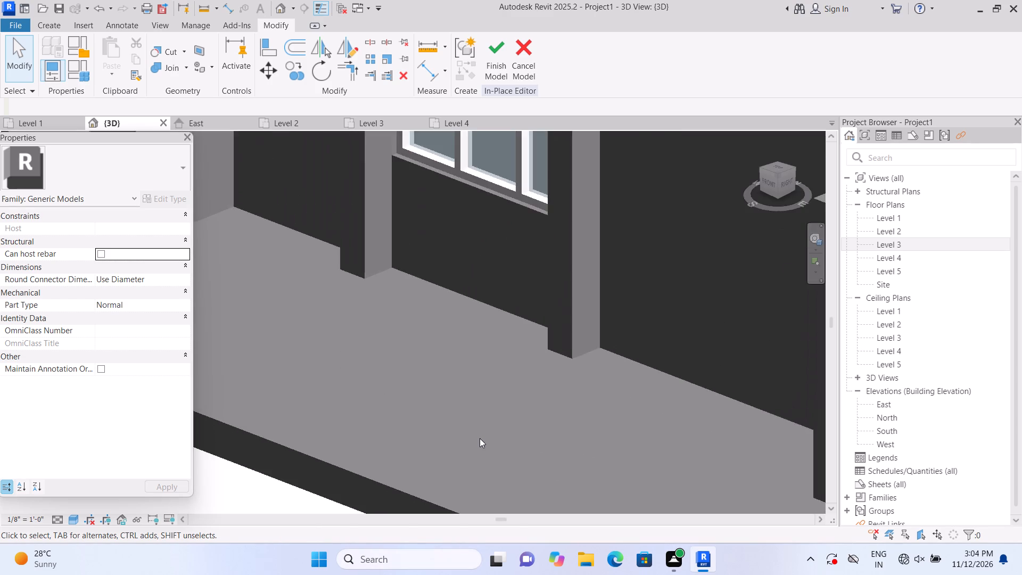
scroll(480, 440, down, 9)
scroll(481, 441, up, 7)
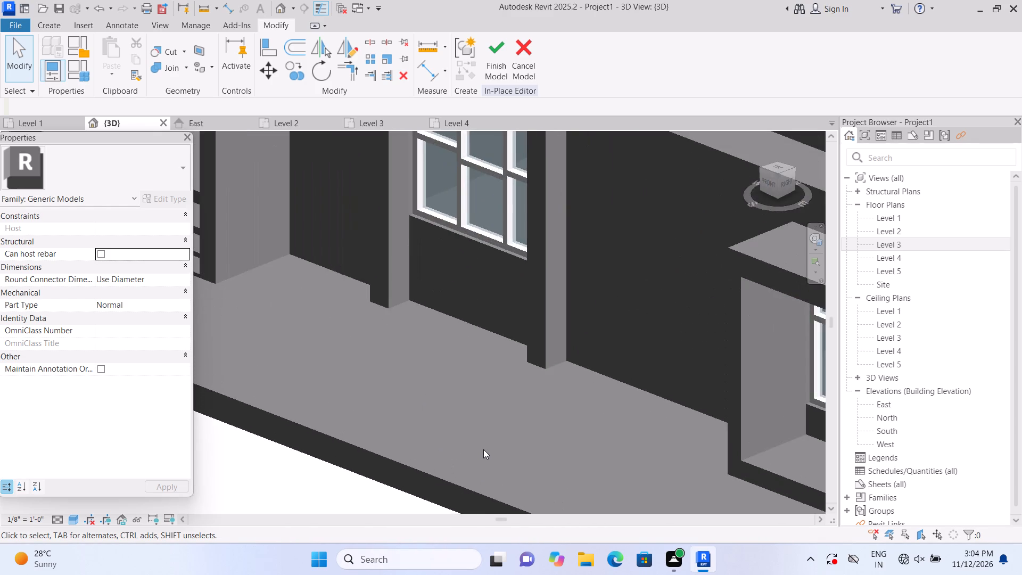
scroll(483, 450, down, 7)
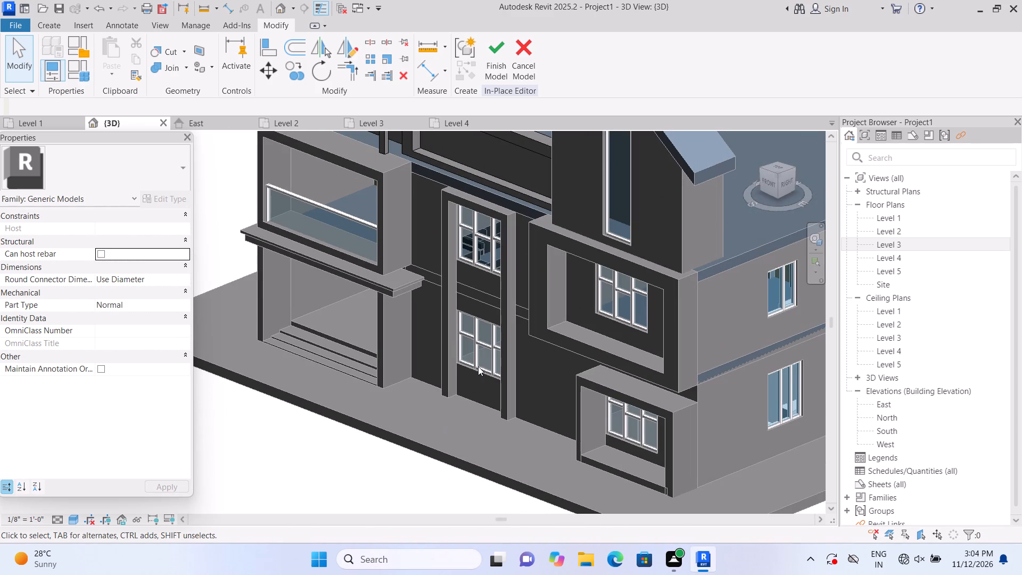
scroll(532, 328, down, 4)
scroll(489, 425, up, 4)
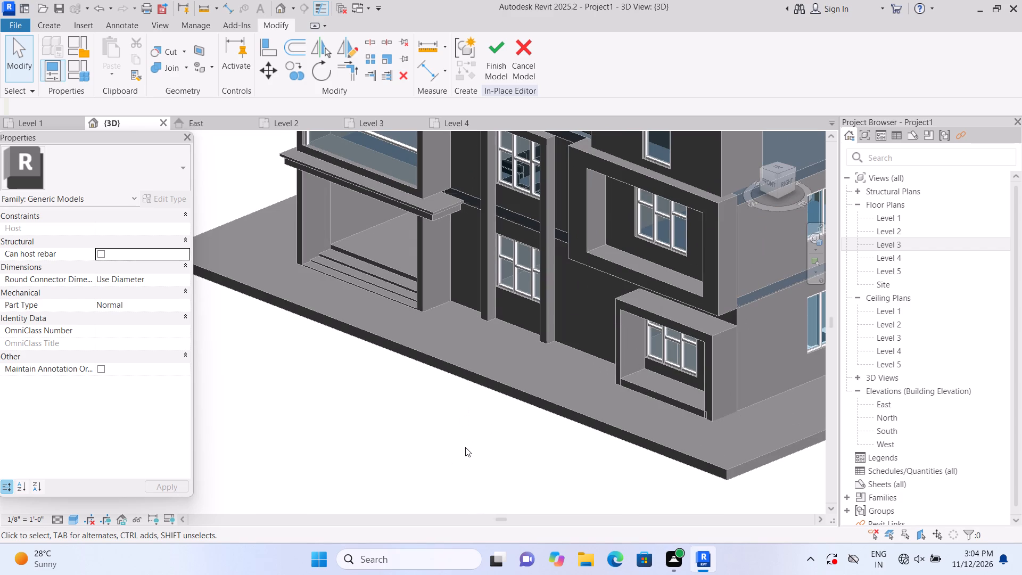
scroll(465, 447, up, 1)
scroll(465, 448, down, 3)
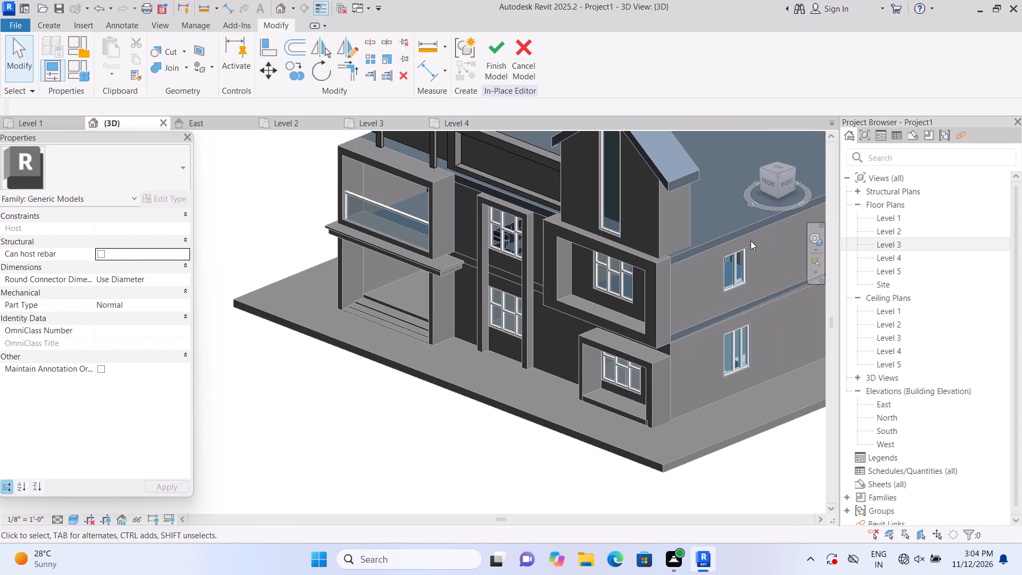
Extrude a 1' deep rectangle, about 3'-8" by 8'-2", on the front wall inside the upper window surround, beside the window facing the entrance bay.
click(768, 184)
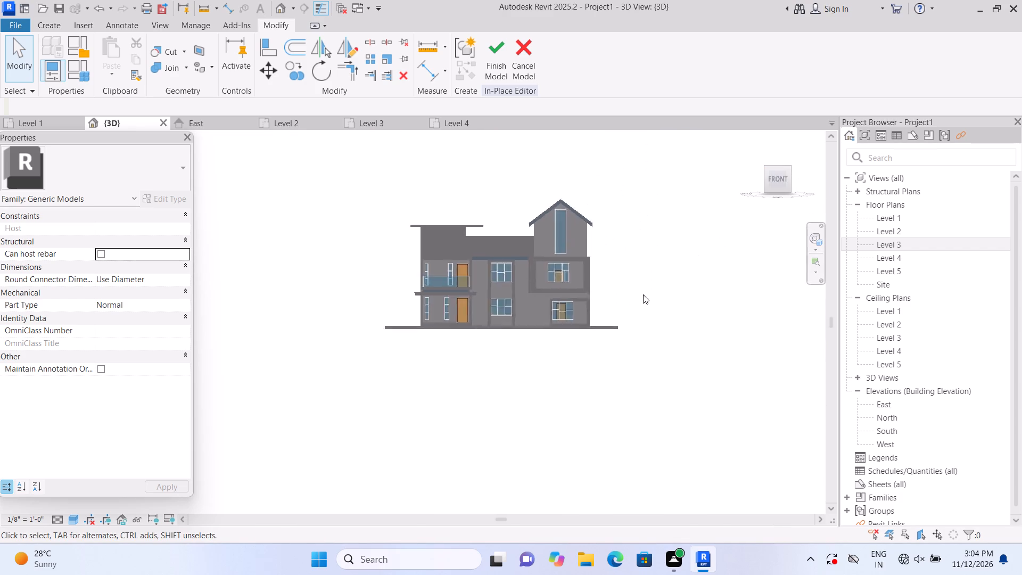
scroll(332, 368, up, 6)
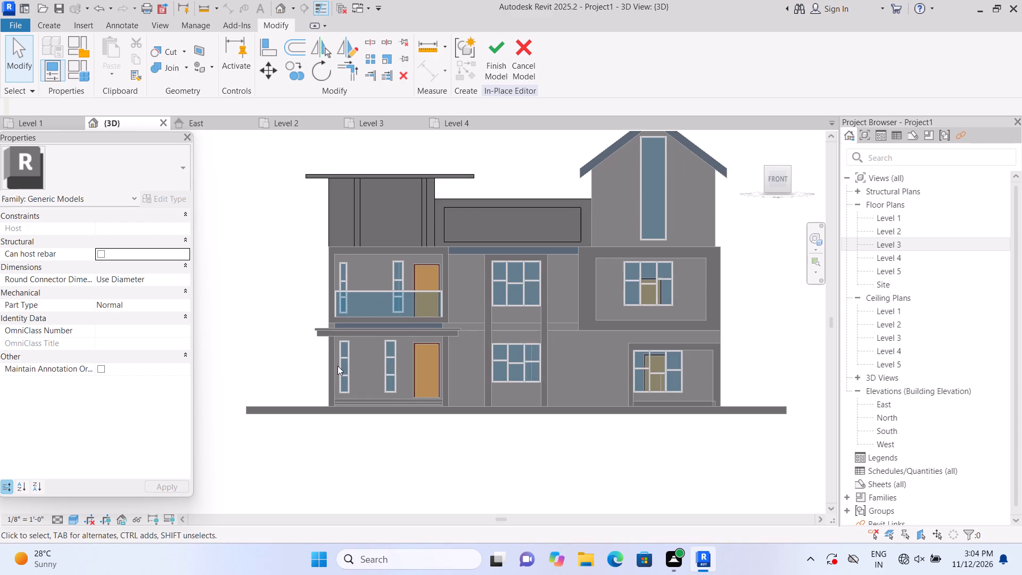
scroll(337, 366, up, 1)
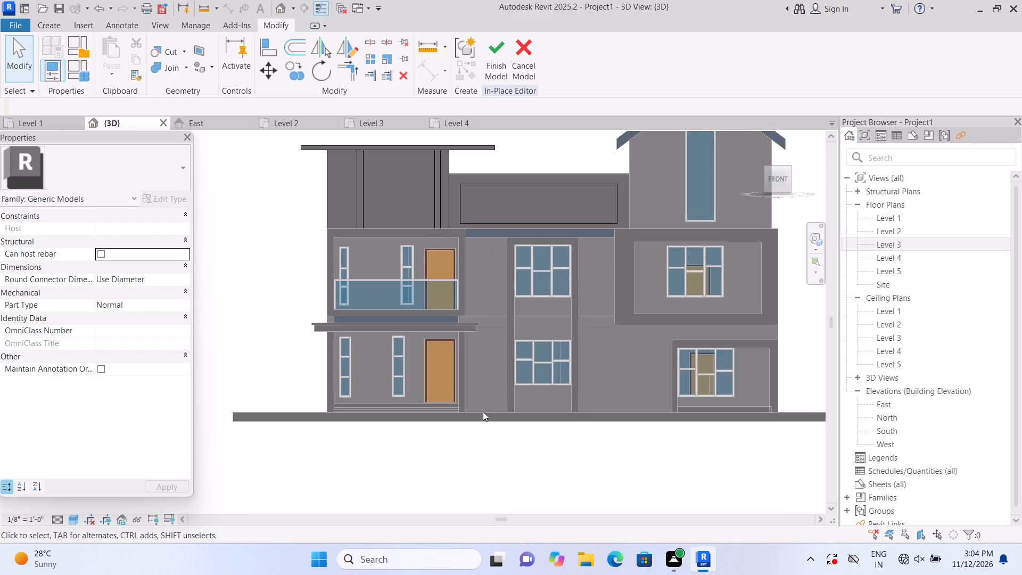
middle_drag(451, 488, 402, 514)
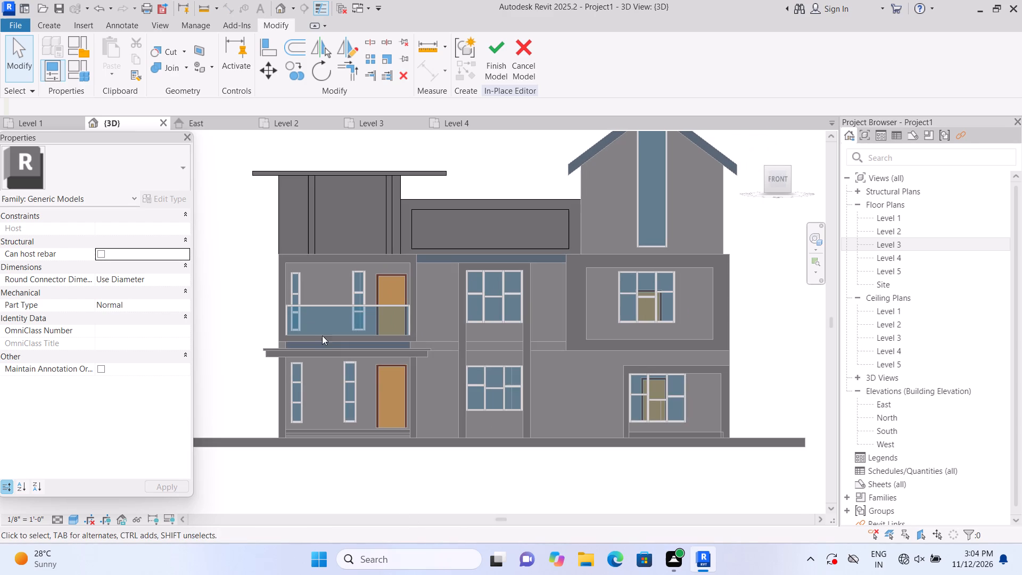
click(53, 24)
click(119, 75)
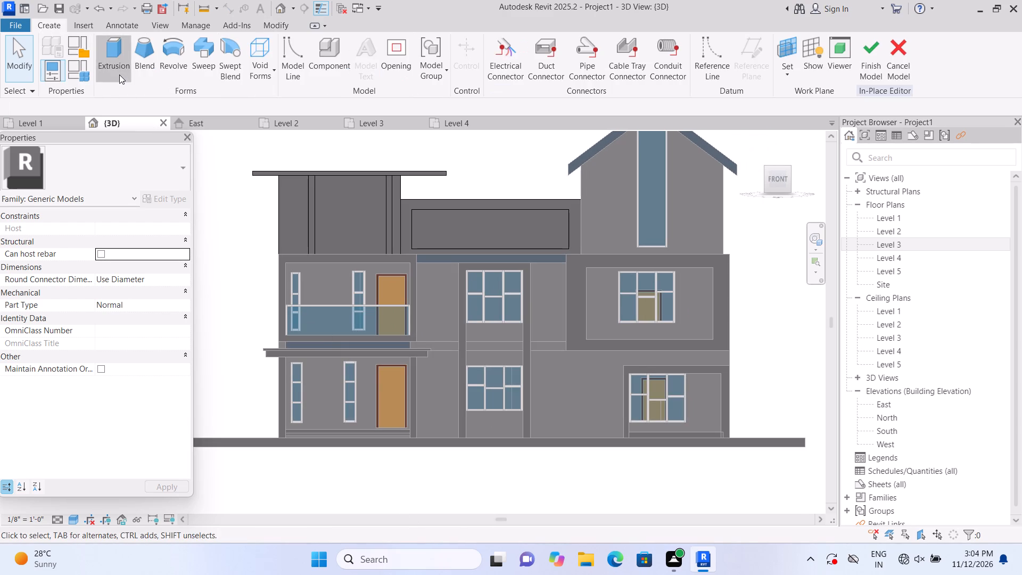
click(692, 79)
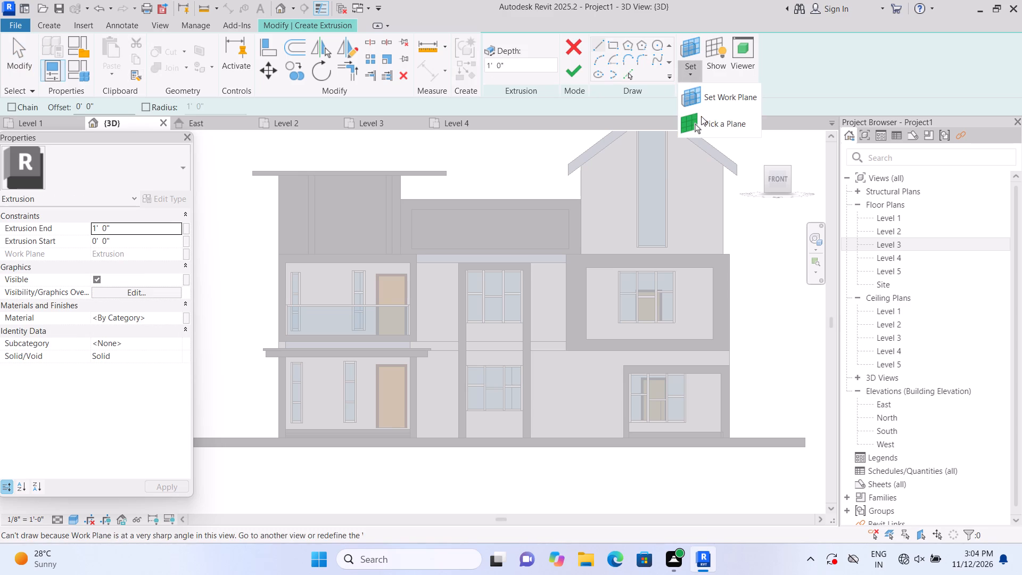
click(703, 118)
scroll(546, 385, up, 2)
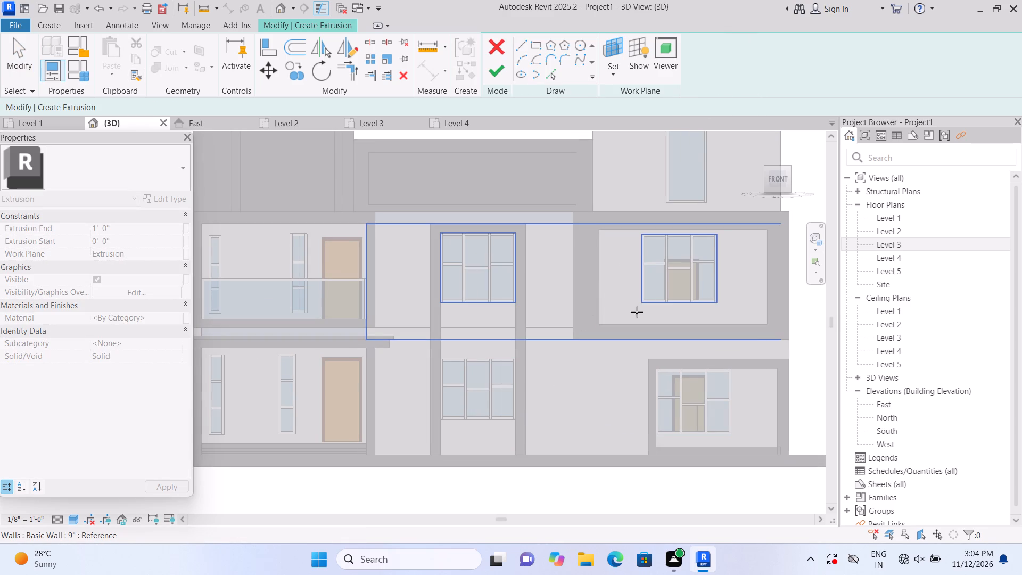
scroll(634, 310, up, 1)
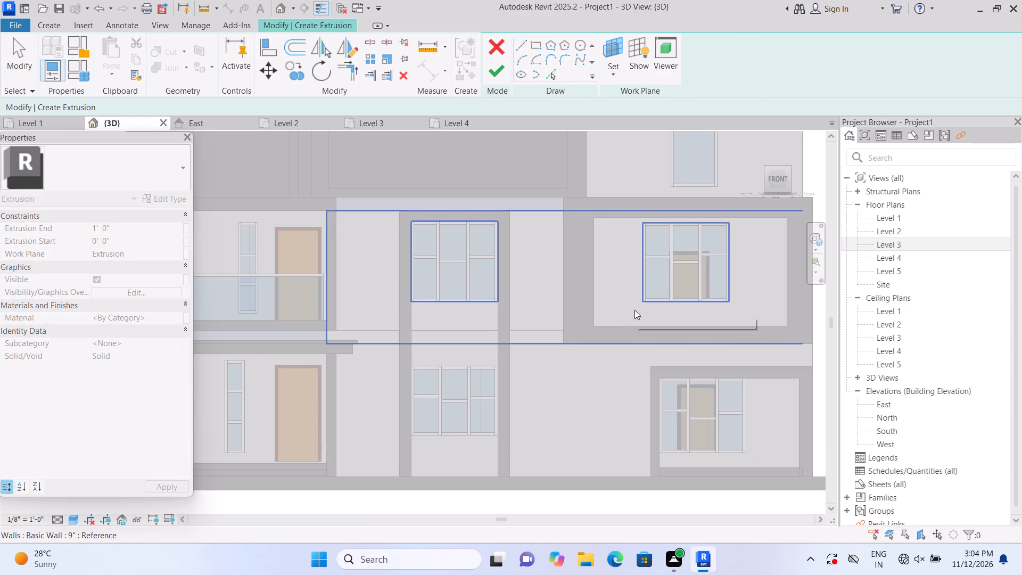
click(634, 310)
click(613, 47)
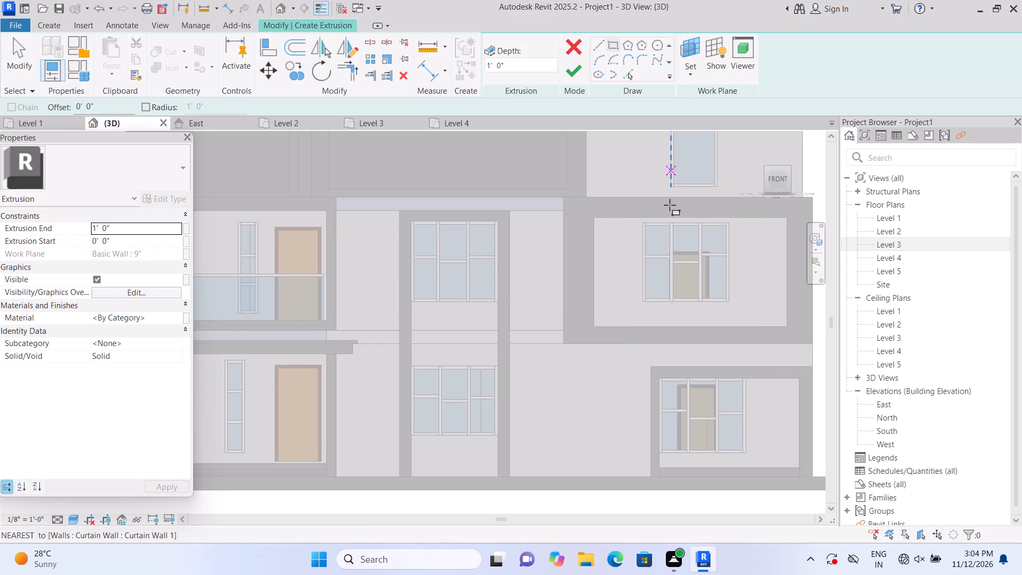
scroll(674, 220, up, 2)
click(572, 211)
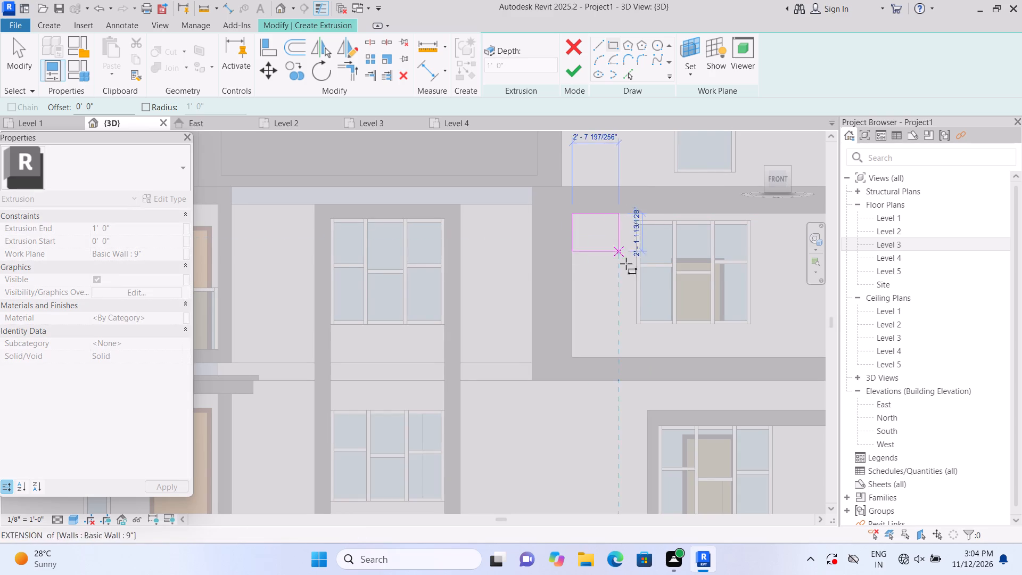
click(632, 362)
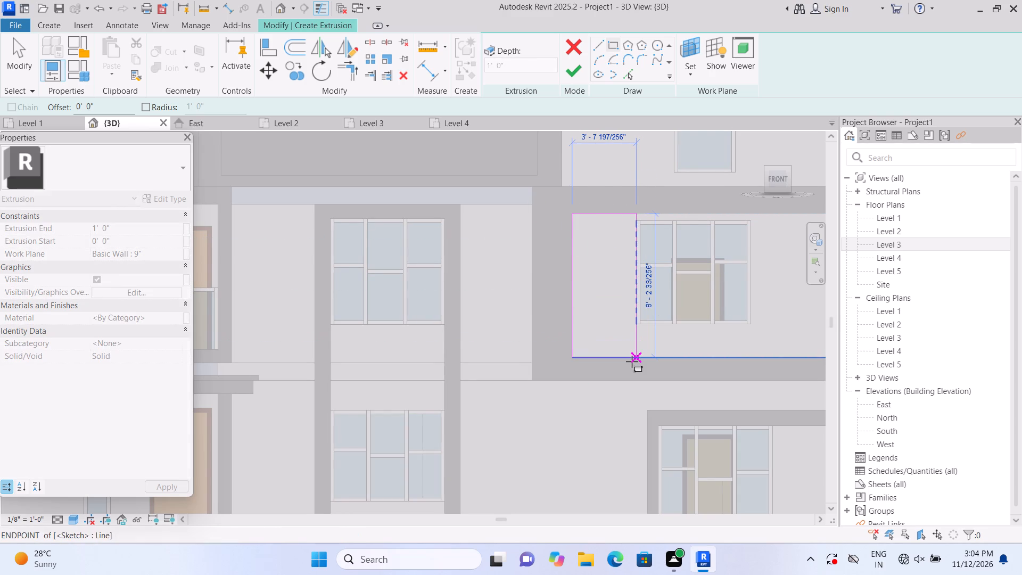
click(139, 221)
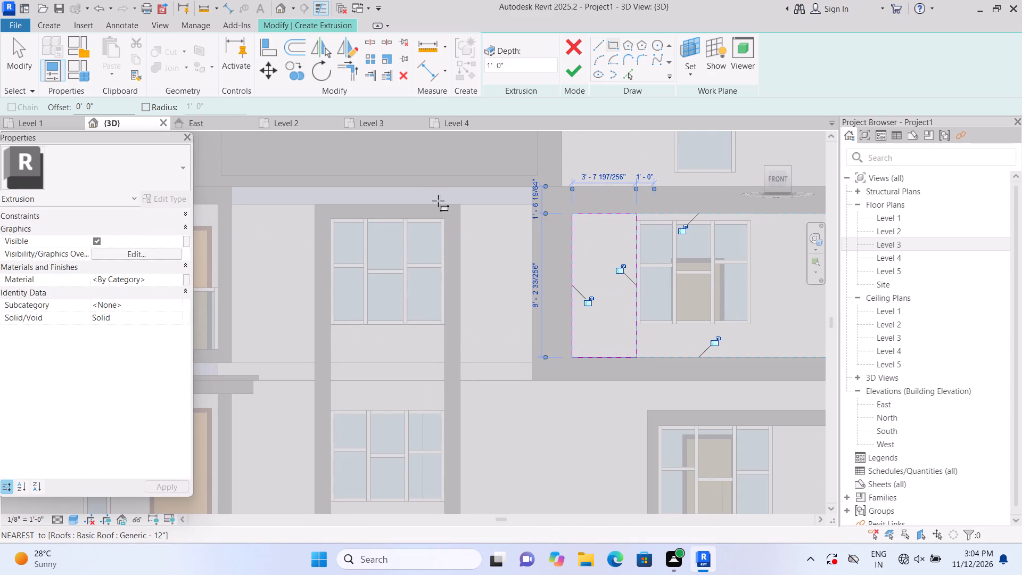
key(Escape)
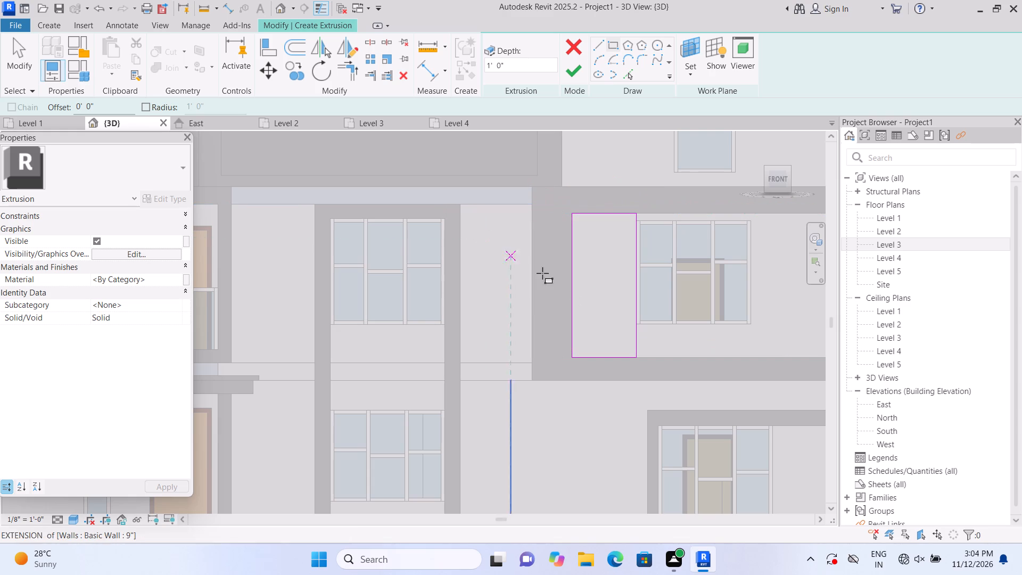
click(576, 68)
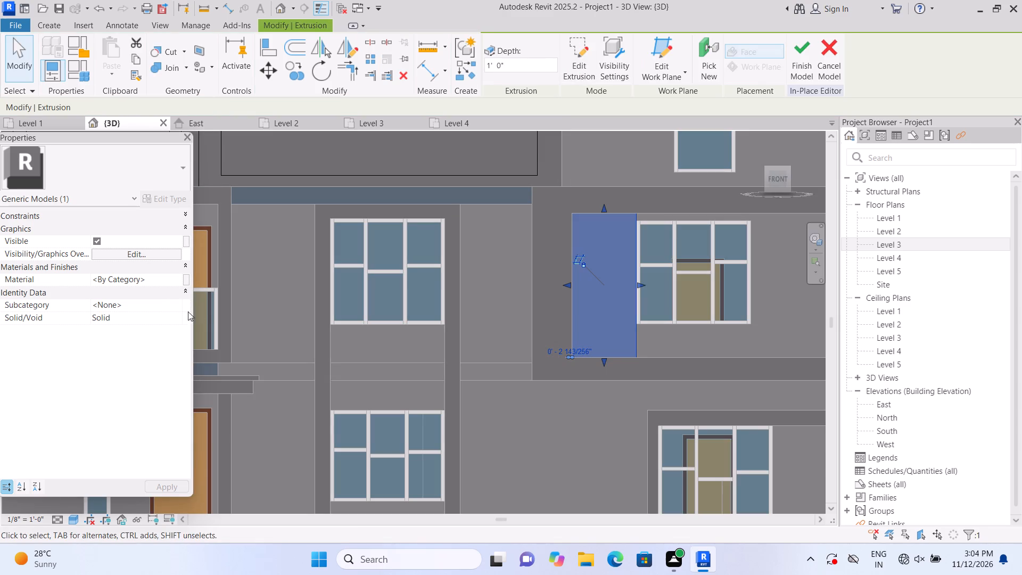
key(Escape)
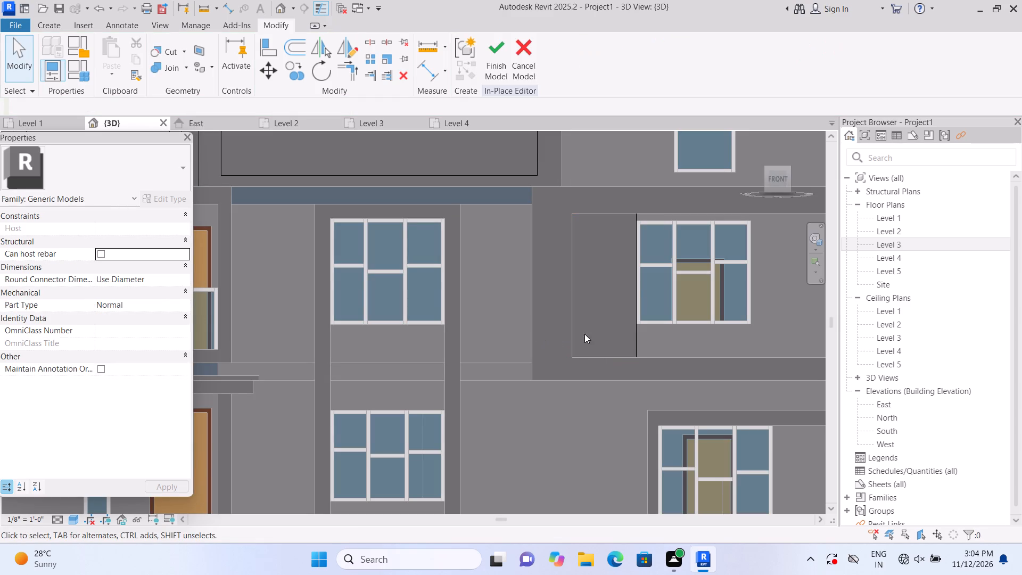
Set the Extrusion End of the new panel beside the upper window to 2".
click(607, 322)
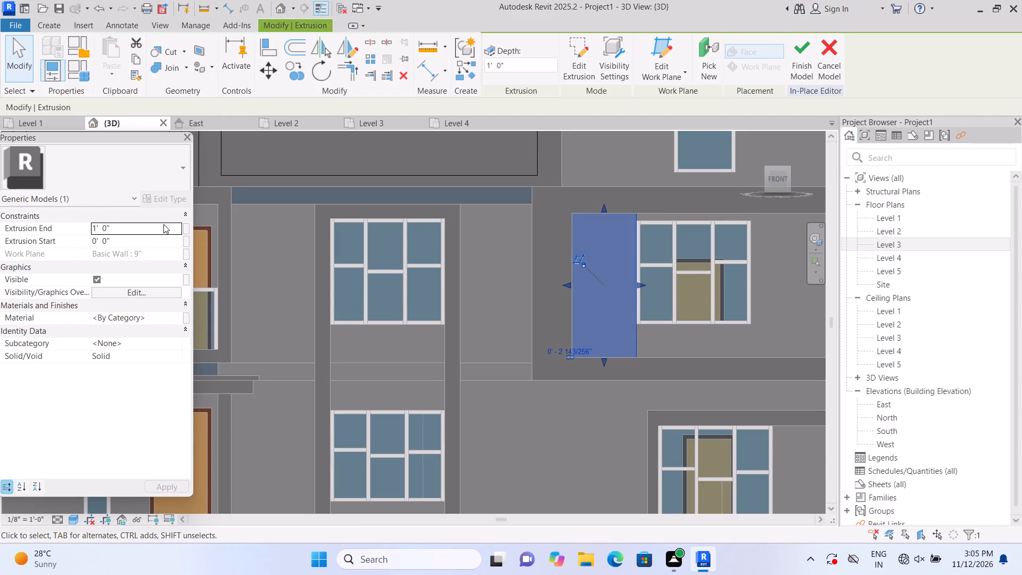
click(163, 224)
key(BackSpace)
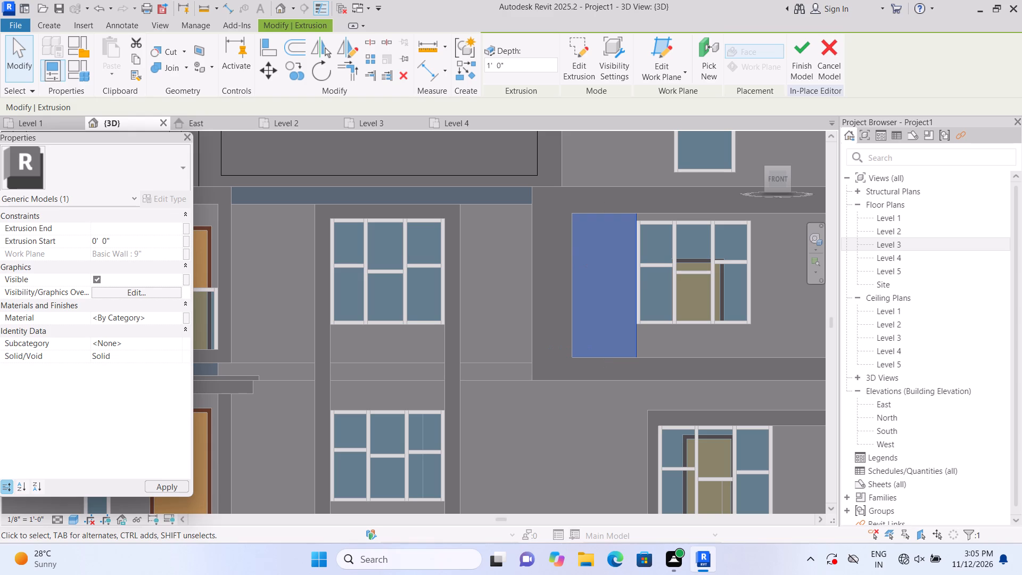
key(2)
key(shift+quotedbl)
key(Return)
click(268, 260)
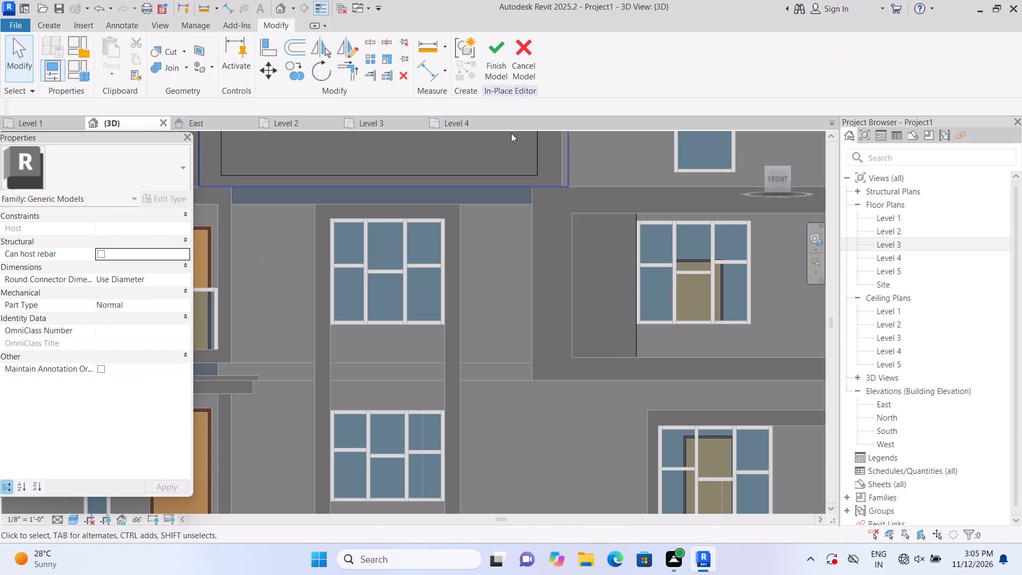
Start another rectangular extrusion sketch, with the upper front wall inside the window surround as its work plane.
click(57, 28)
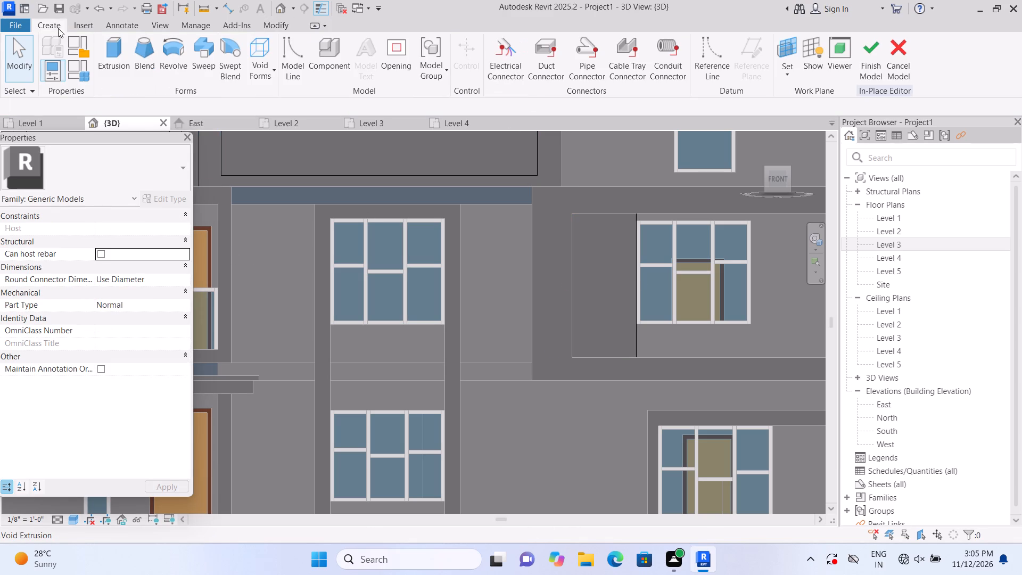
click(125, 50)
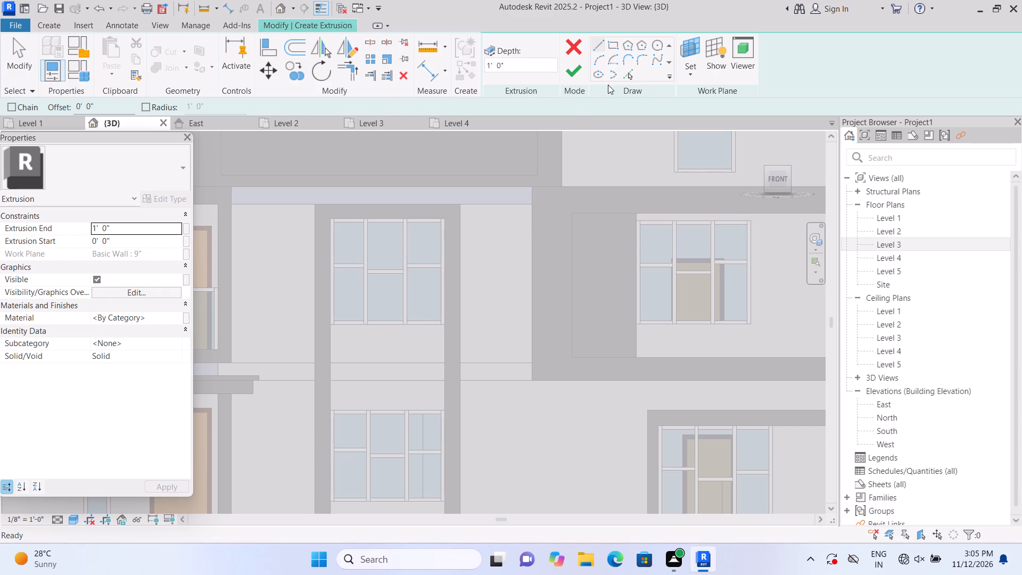
click(689, 77)
click(695, 125)
scroll(563, 232, down, 3)
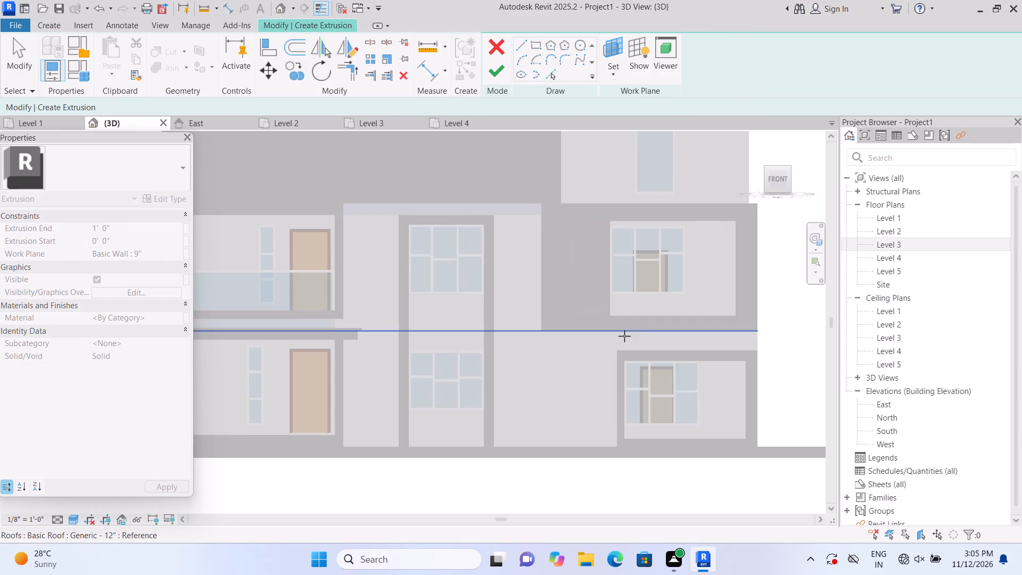
scroll(662, 318, up, 1)
scroll(735, 303, up, 1)
click(736, 303)
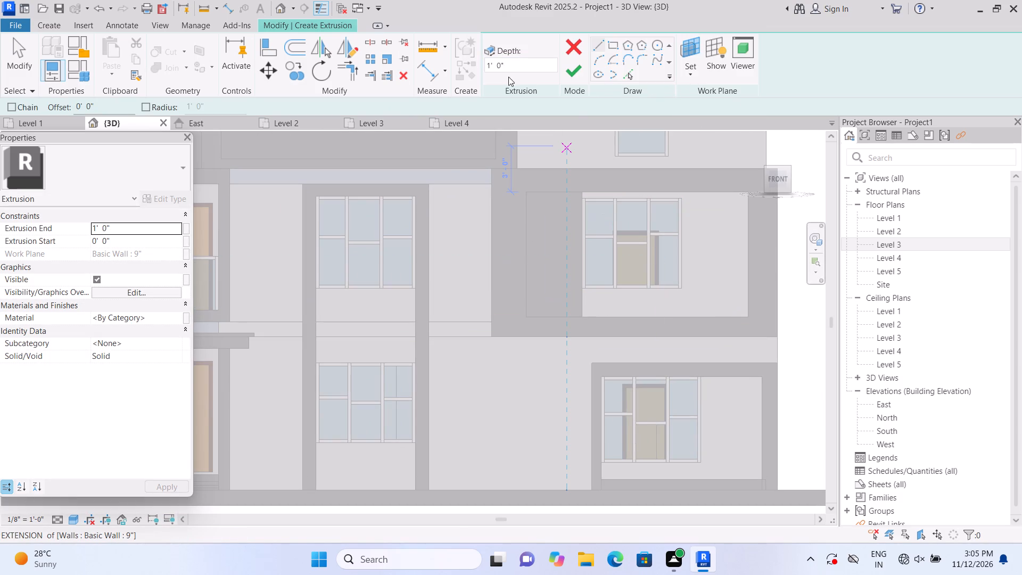
click(611, 40)
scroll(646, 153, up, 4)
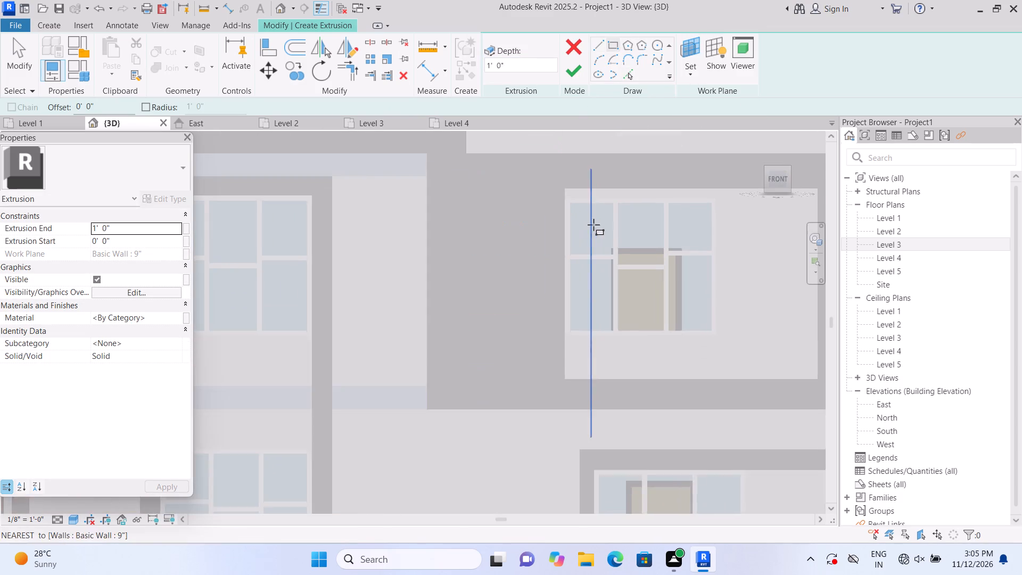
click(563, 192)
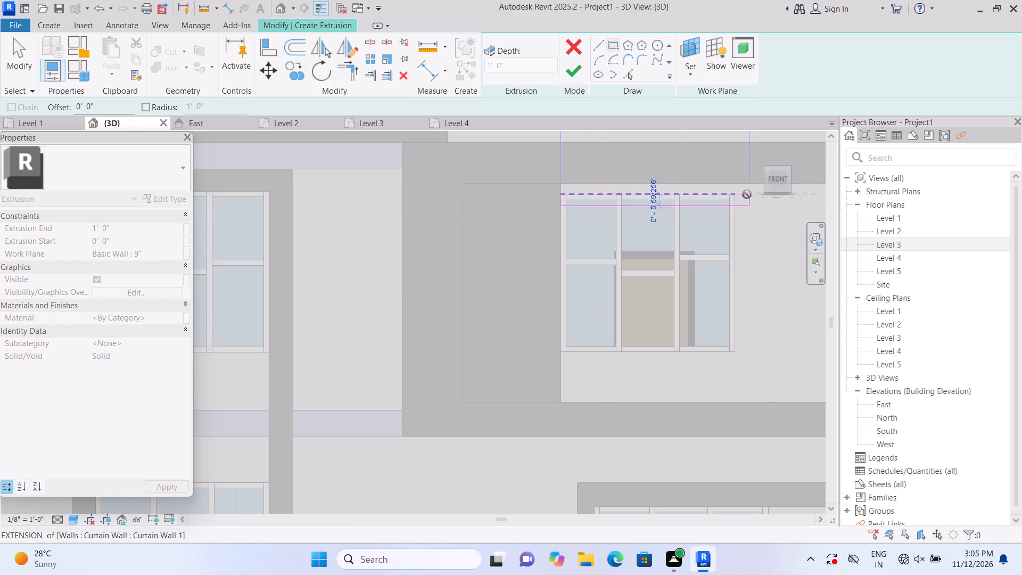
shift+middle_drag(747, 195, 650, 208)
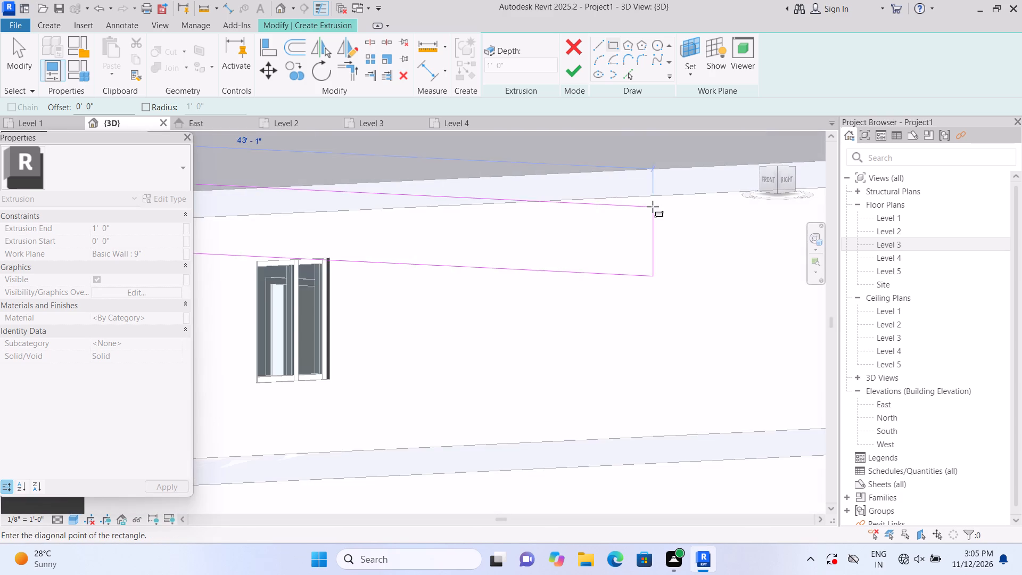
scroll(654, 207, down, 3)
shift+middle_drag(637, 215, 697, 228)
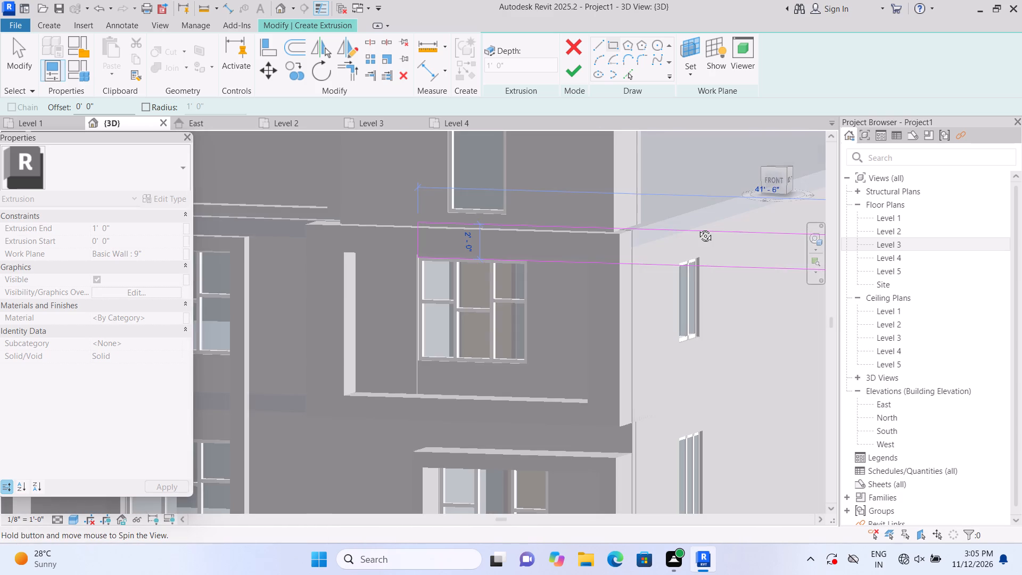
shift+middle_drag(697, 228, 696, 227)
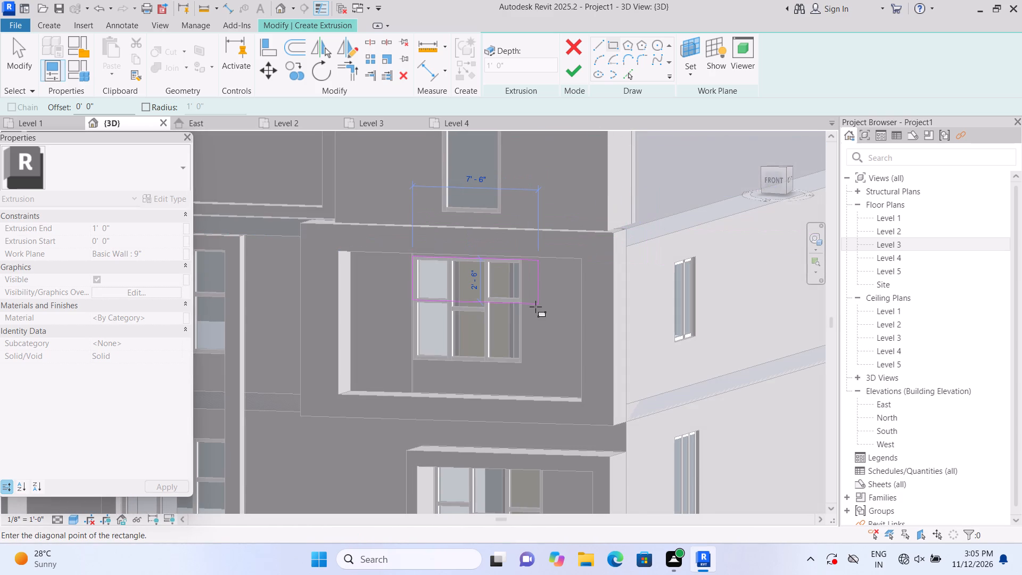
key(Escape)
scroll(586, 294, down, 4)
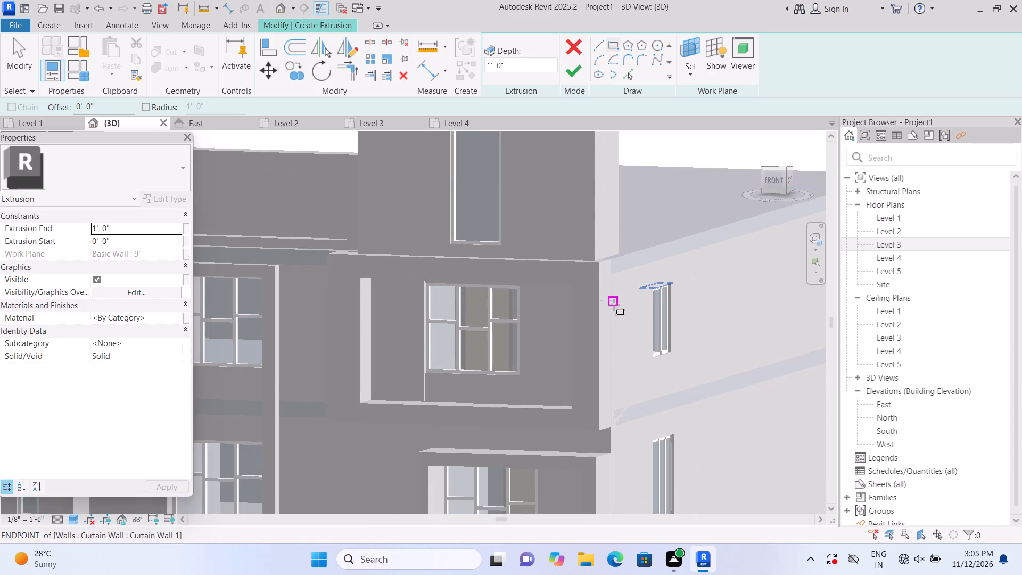
Extrude a 1' deep strip about 5" high above the upper window, from the window's entrance-bay edge to the surround's far inner side.
click(777, 179)
scroll(415, 303, up, 2)
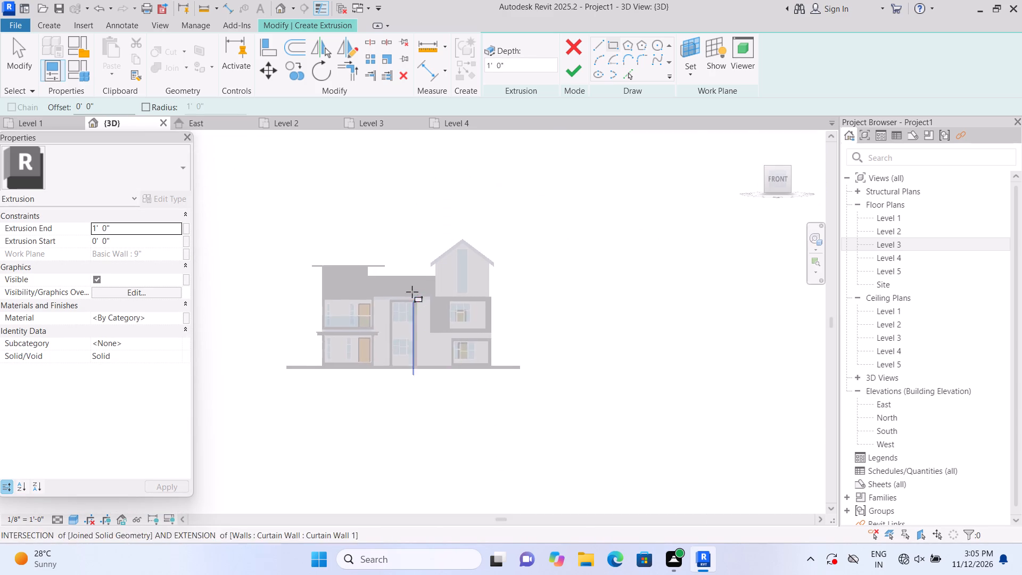
scroll(470, 334, up, 17)
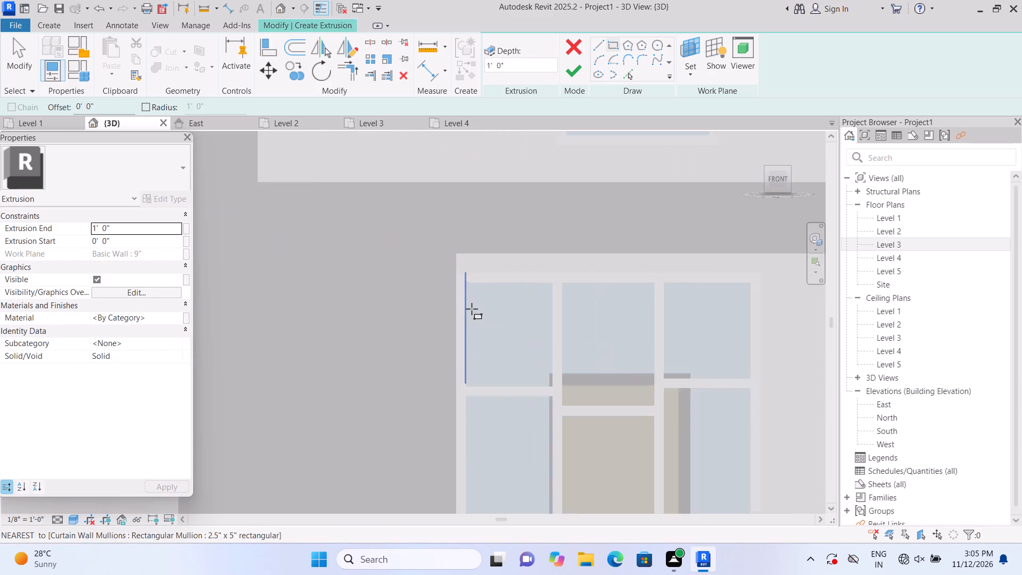
scroll(472, 309, up, 3)
click(446, 253)
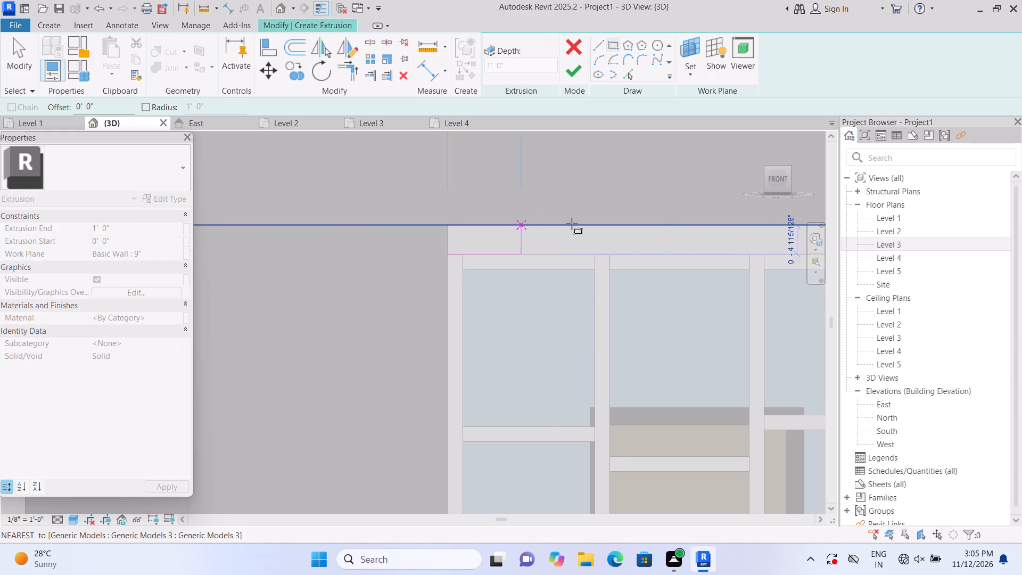
middle_drag(654, 222, 633, 232)
scroll(633, 231, down, 8)
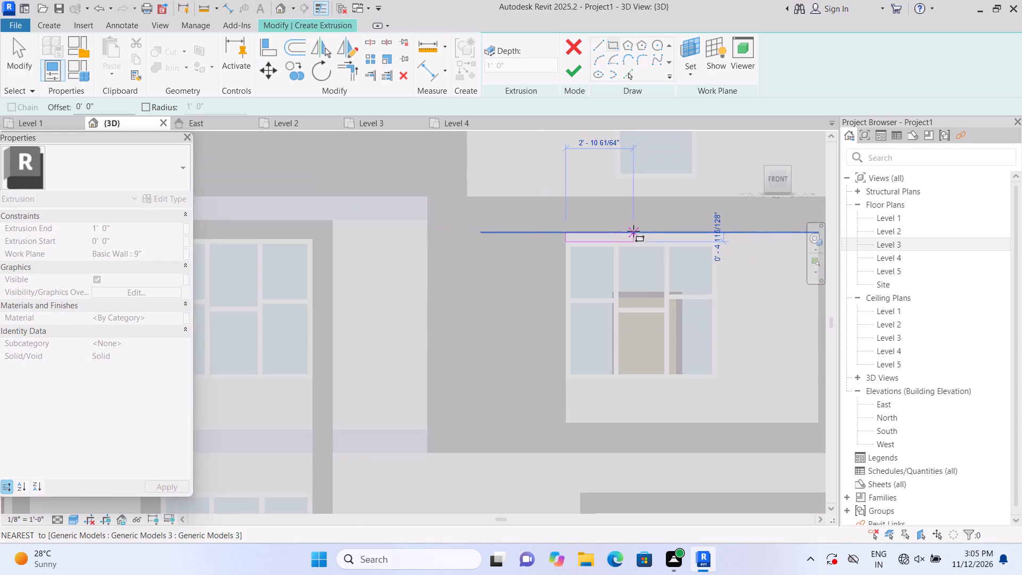
scroll(645, 235, down, 1)
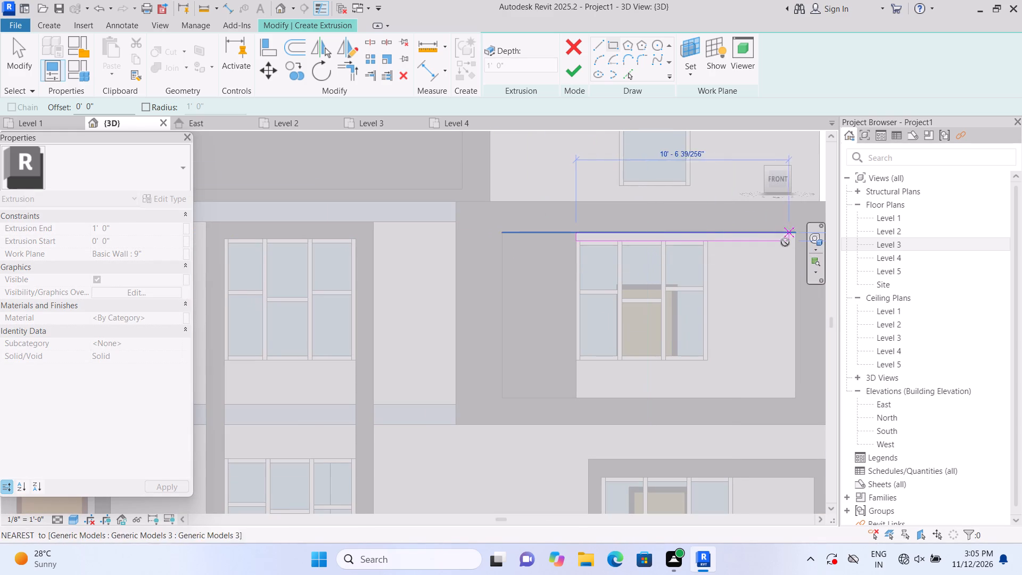
scroll(784, 243, up, 3)
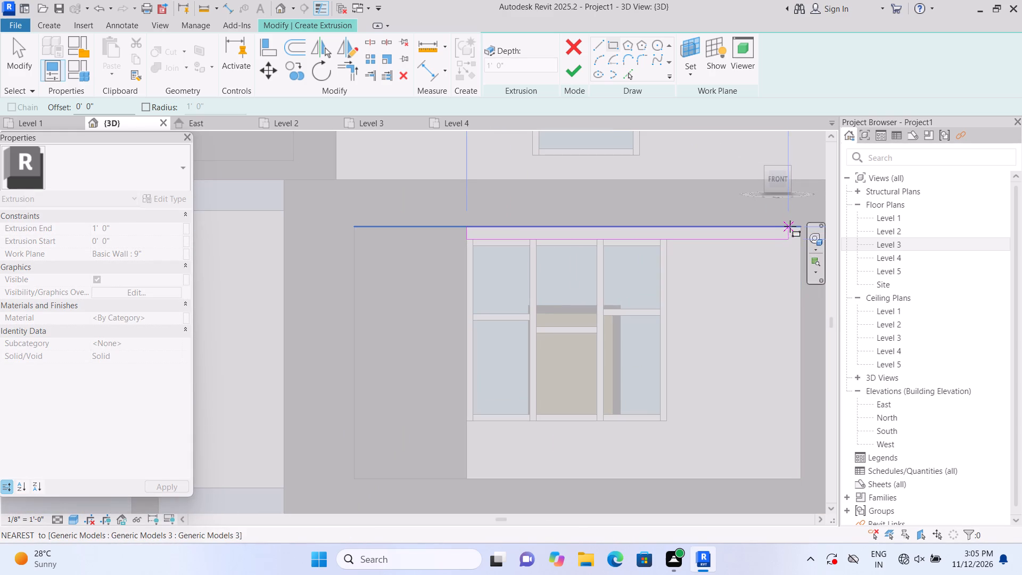
double_click(804, 224)
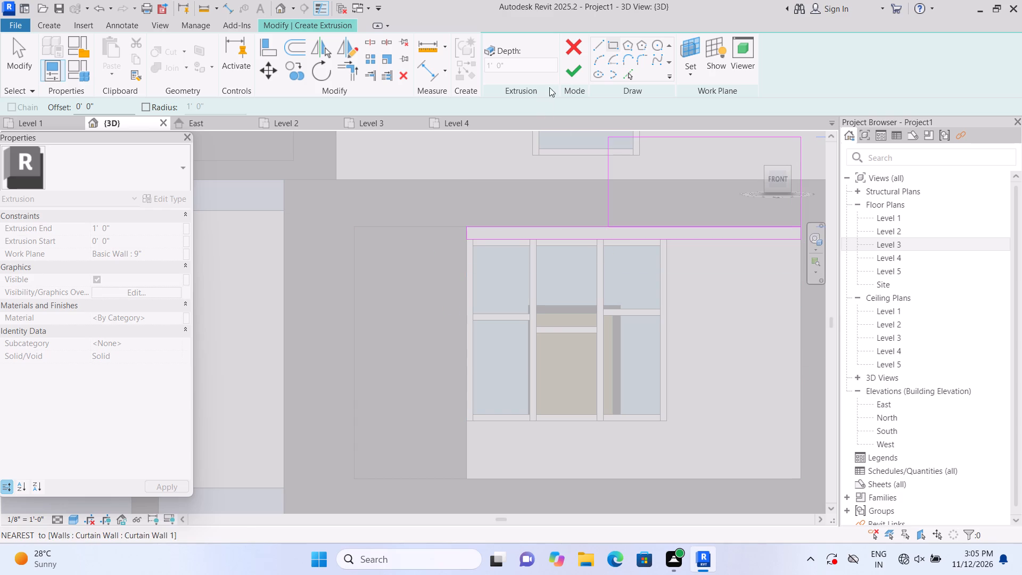
click(577, 65)
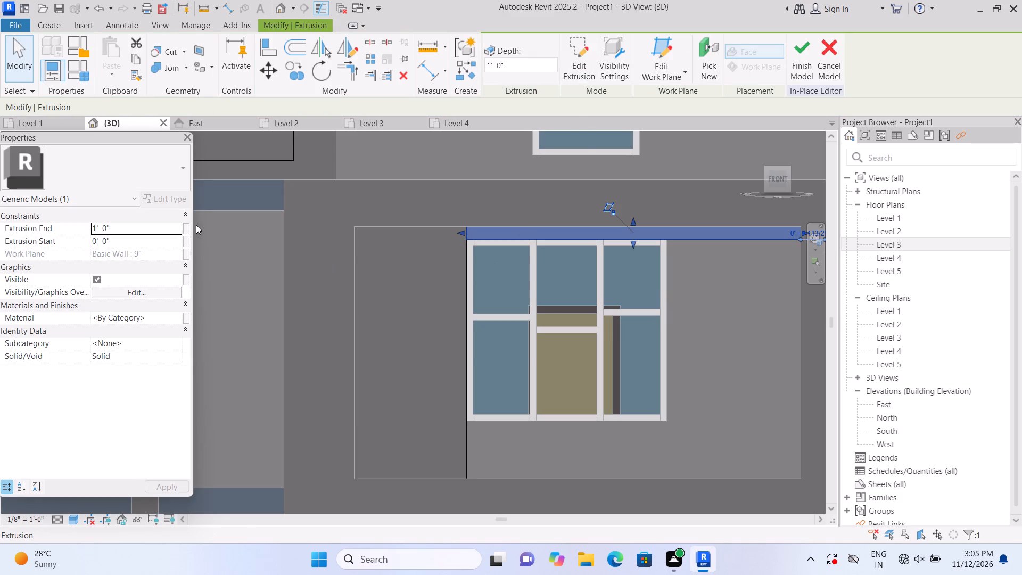
Set the Extrusion End of the thin strip above the upper window to 2".
click(162, 228)
key(BackSpace)
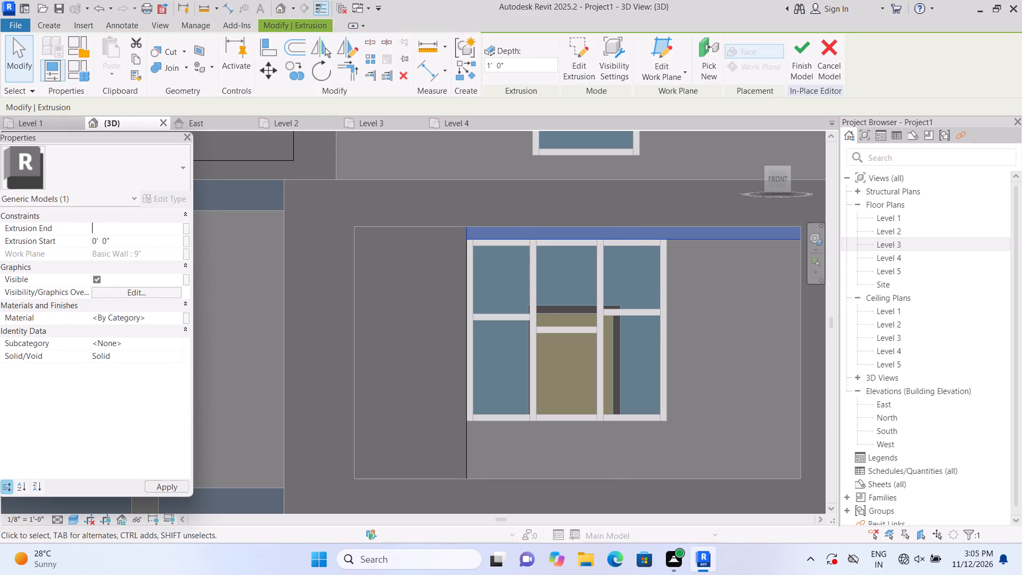
key(2)
key(shift+quotedbl)
key(Return)
click(218, 330)
Extrude a 1' deep rectangle, about 4'-4" by 7'-9", on the front wall beside the upper window, on the side away from the entrance bay.
scroll(226, 334, down, 1)
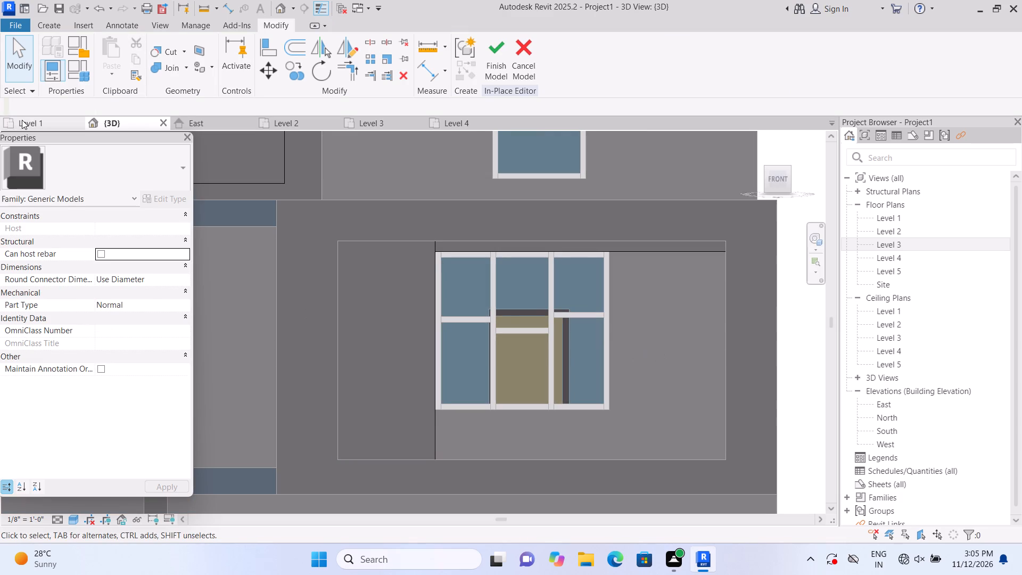
click(55, 22)
click(103, 56)
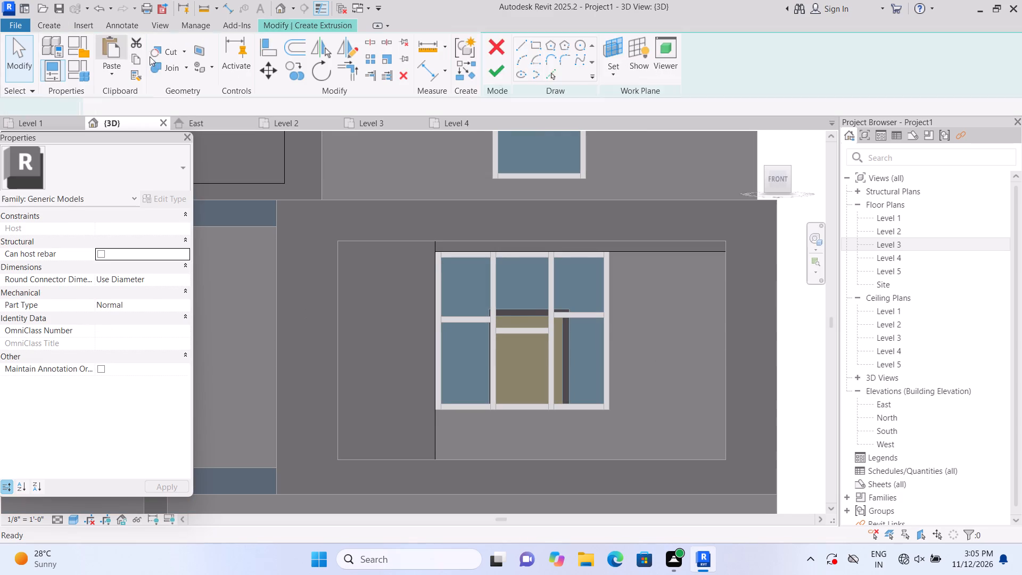
click(688, 75)
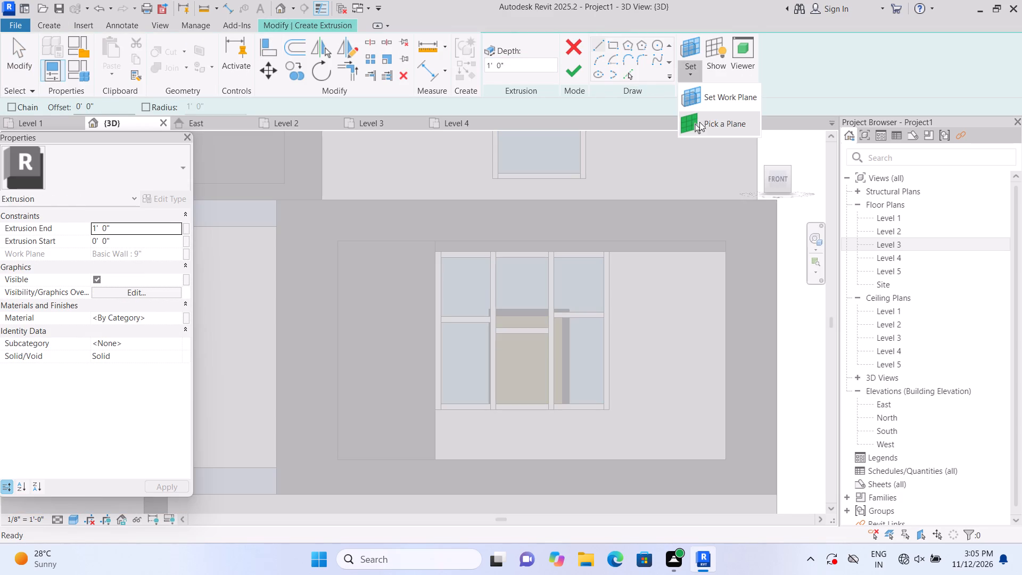
click(699, 122)
click(687, 290)
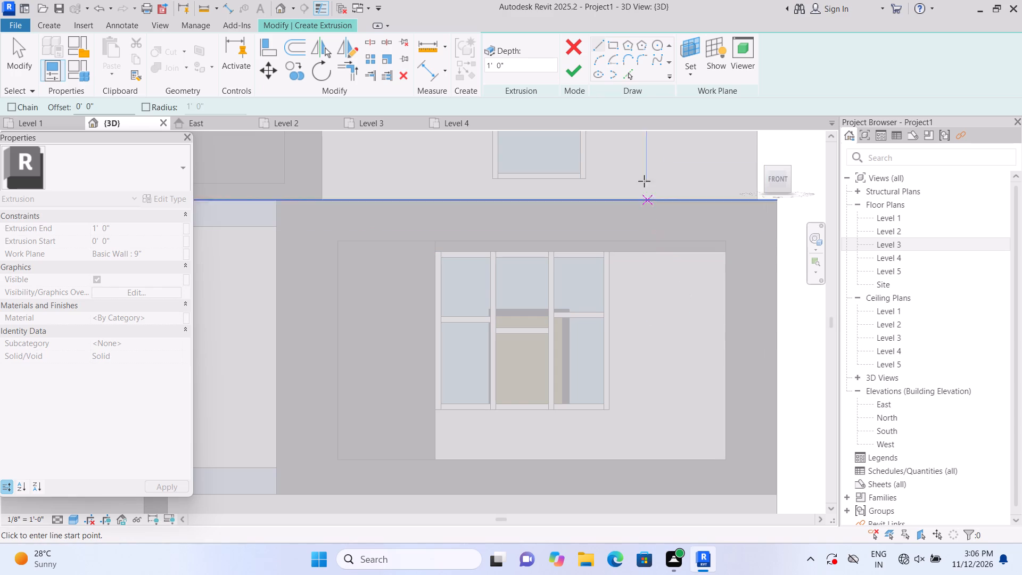
click(619, 48)
scroll(690, 418, up, 2)
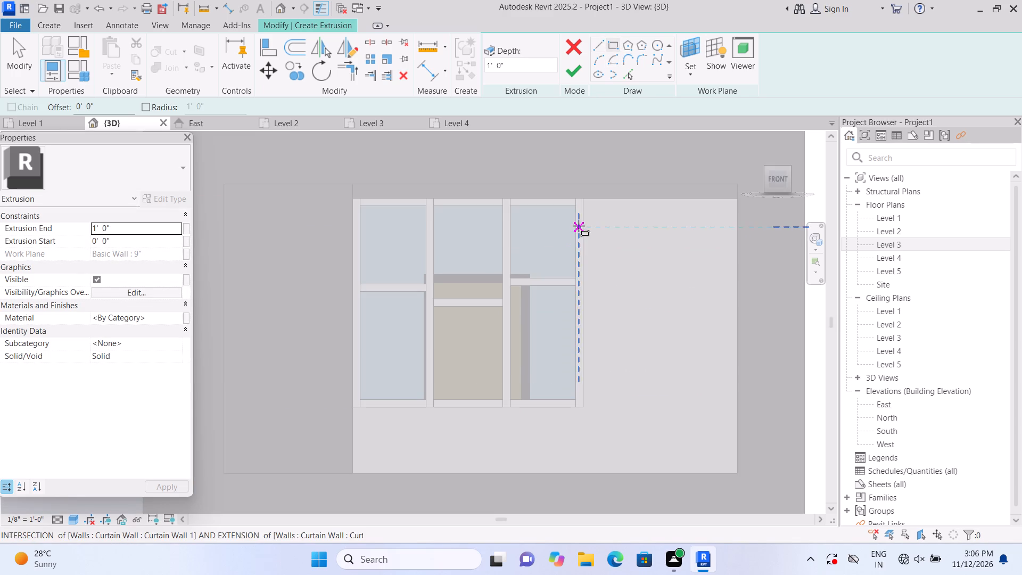
click(584, 199)
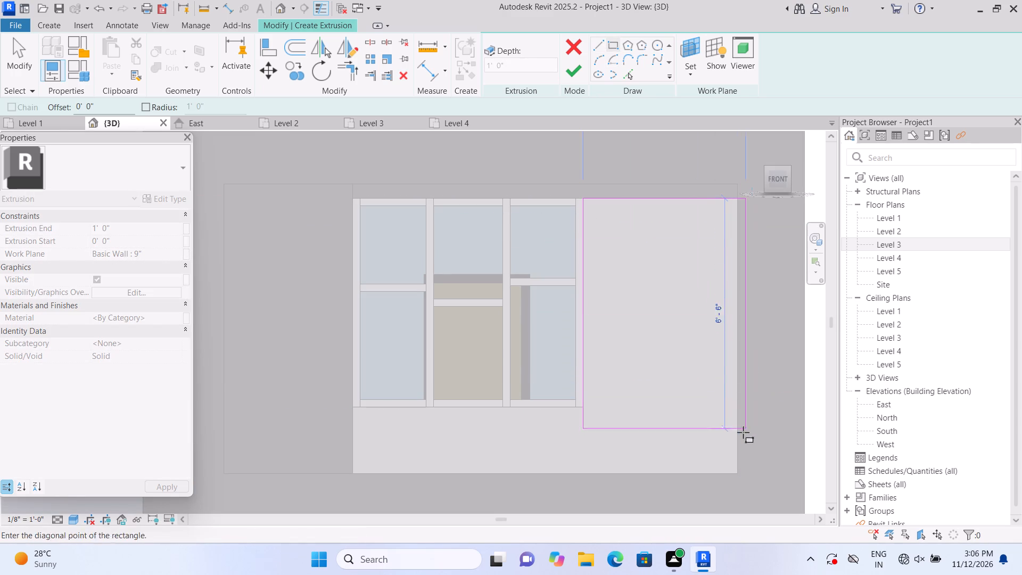
click(734, 474)
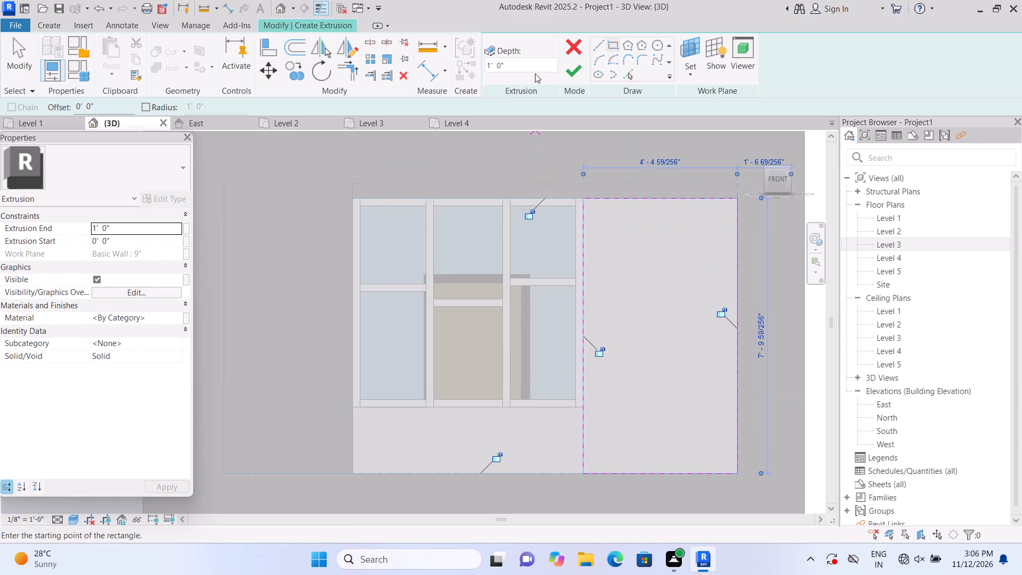
click(576, 75)
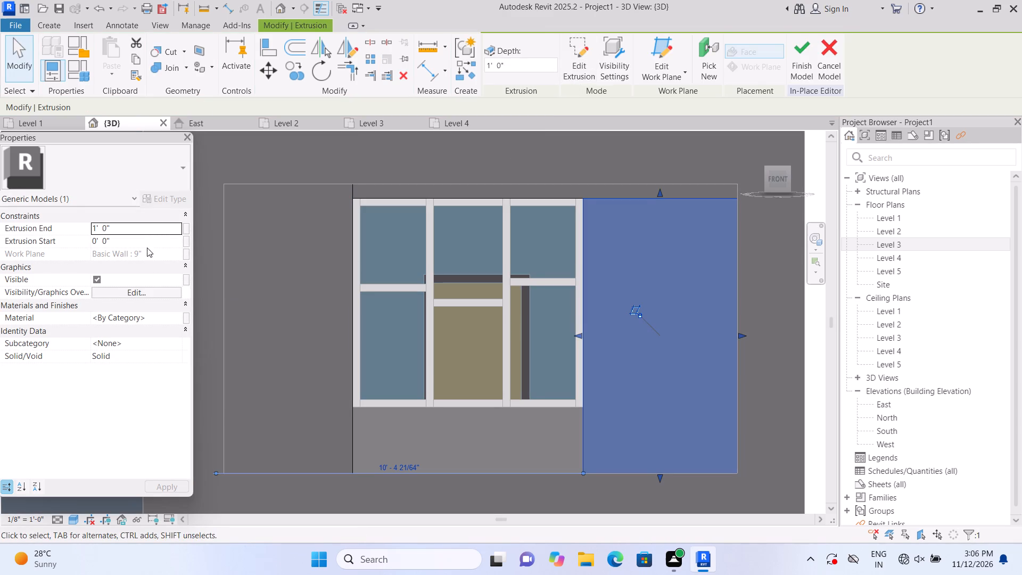
Set the Extrusion End of the panel on the window's side away from the entrance bay to 2".
click(151, 220)
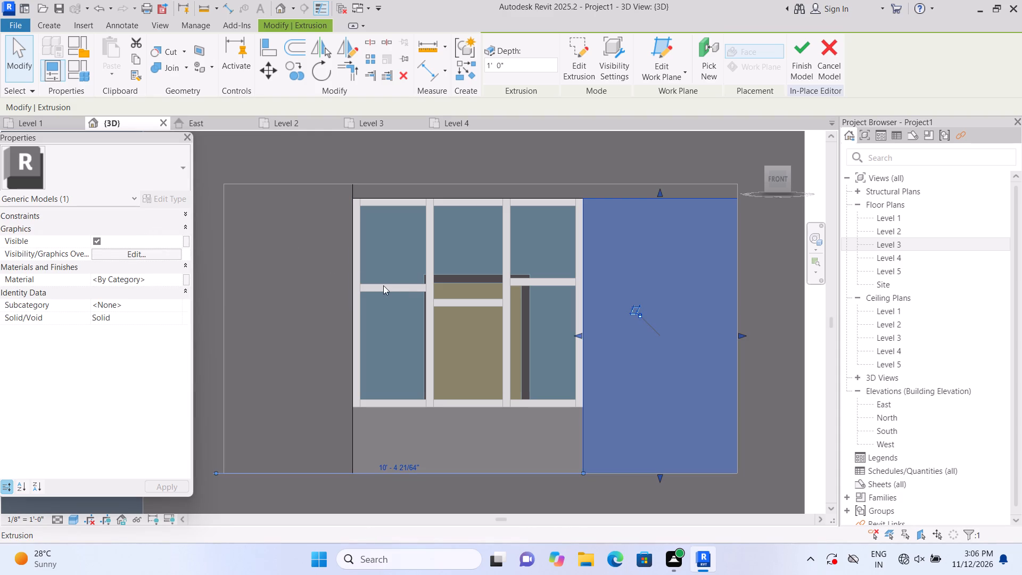
key(Escape)
click(613, 309)
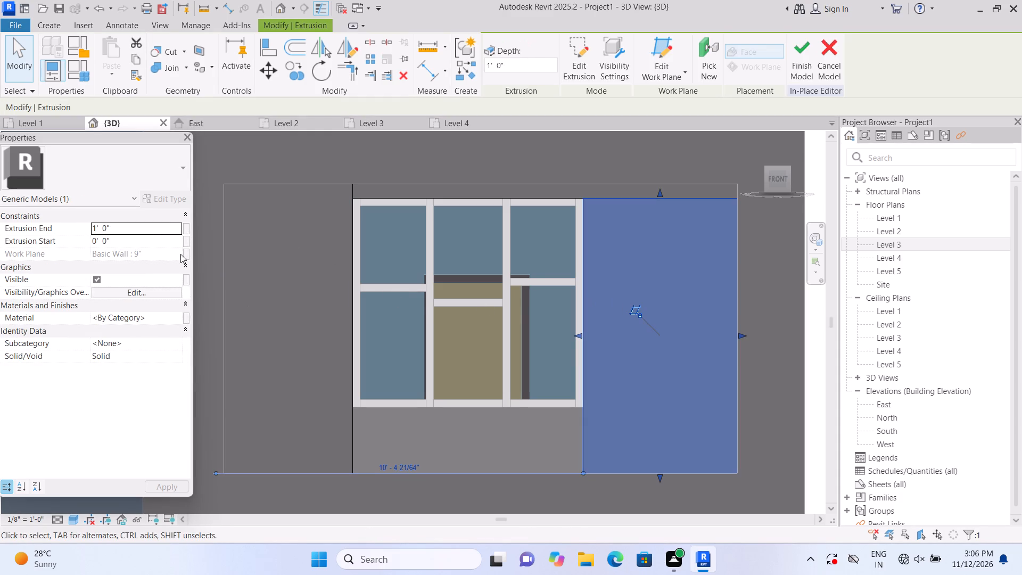
click(151, 228)
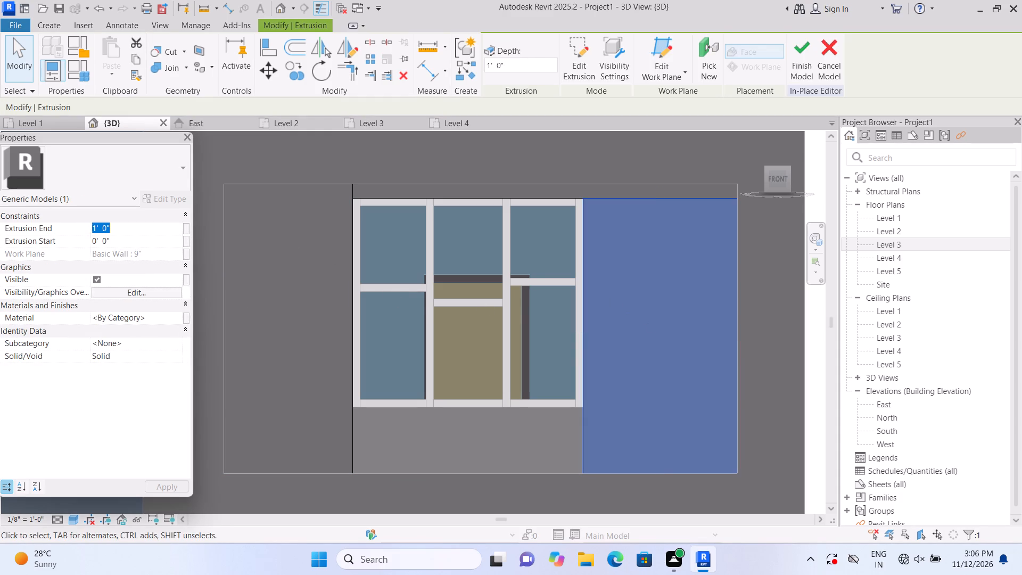
key(BackSpace)
text(2")
key(Return)
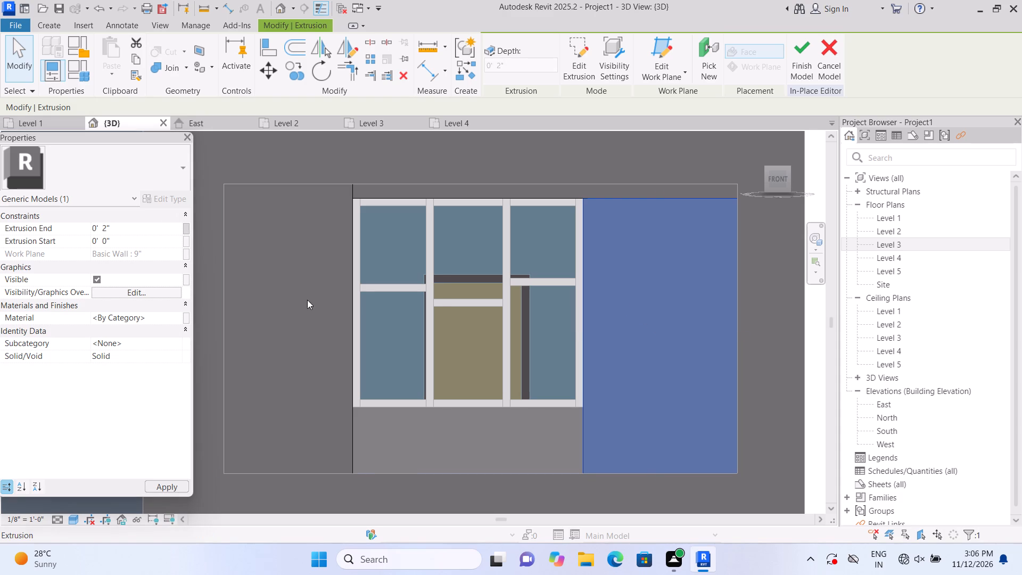
click(373, 163)
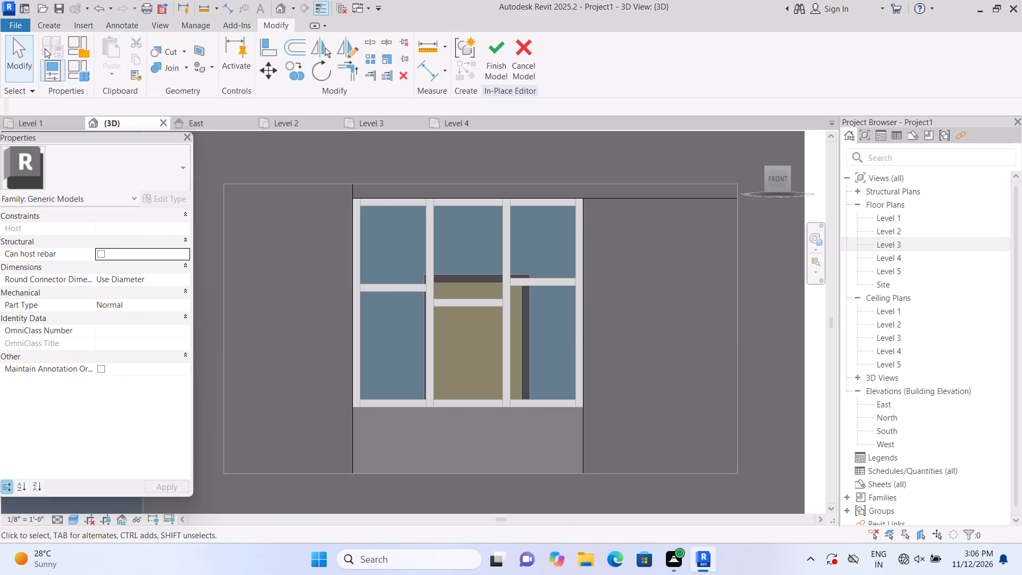
Extrude a 1' deep rectangle, 6'-6" by about 1'-11", on the front wall directly below the upper window, inside the surround.
click(54, 28)
click(105, 45)
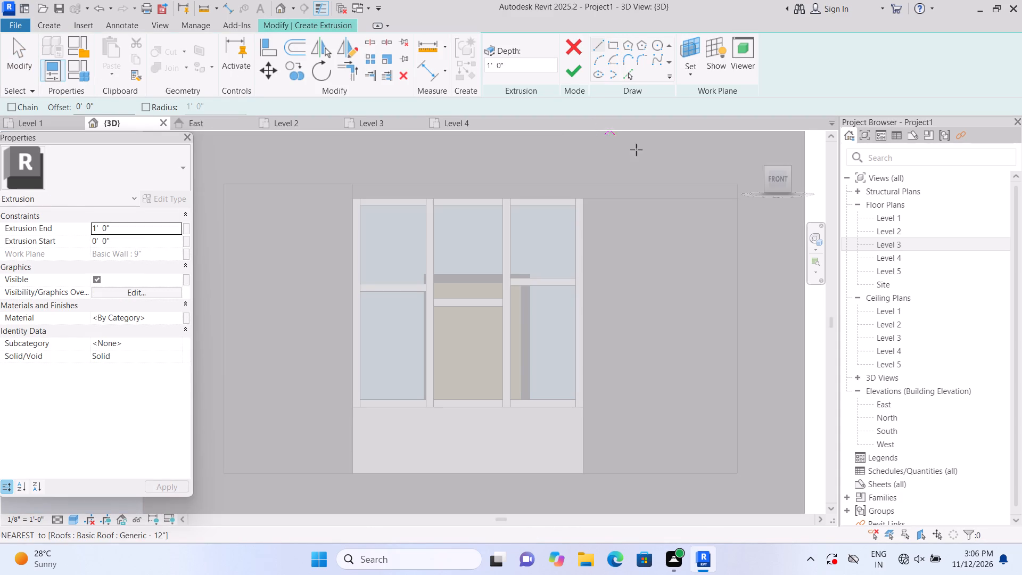
click(701, 76)
click(719, 118)
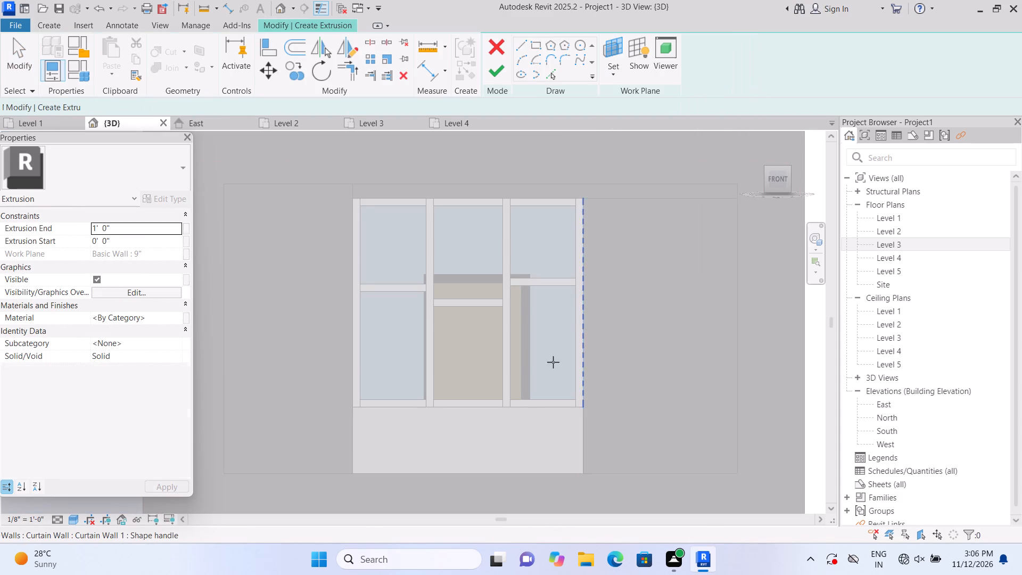
scroll(548, 368, up, 1)
click(520, 451)
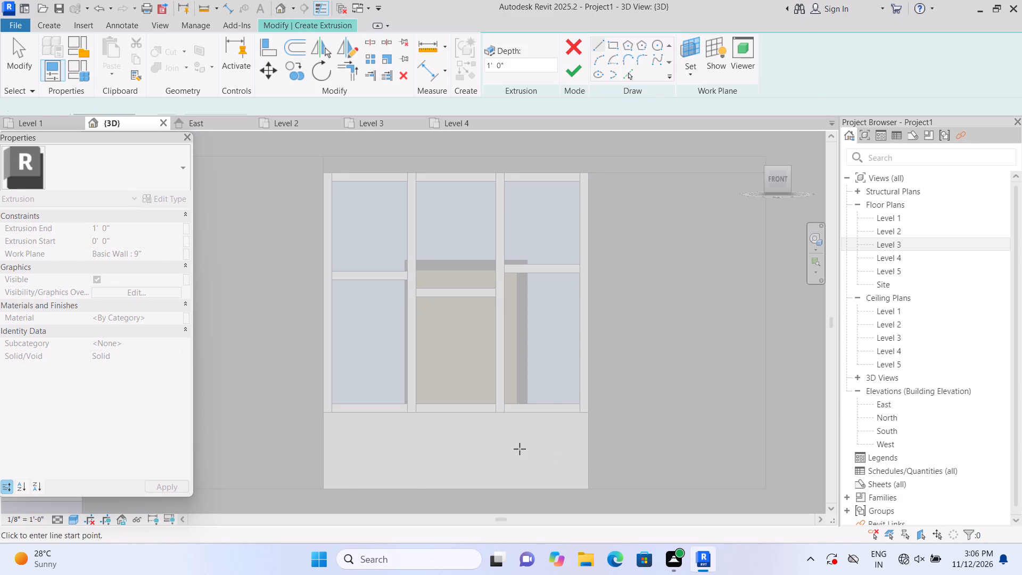
scroll(524, 438, down, 1)
click(612, 45)
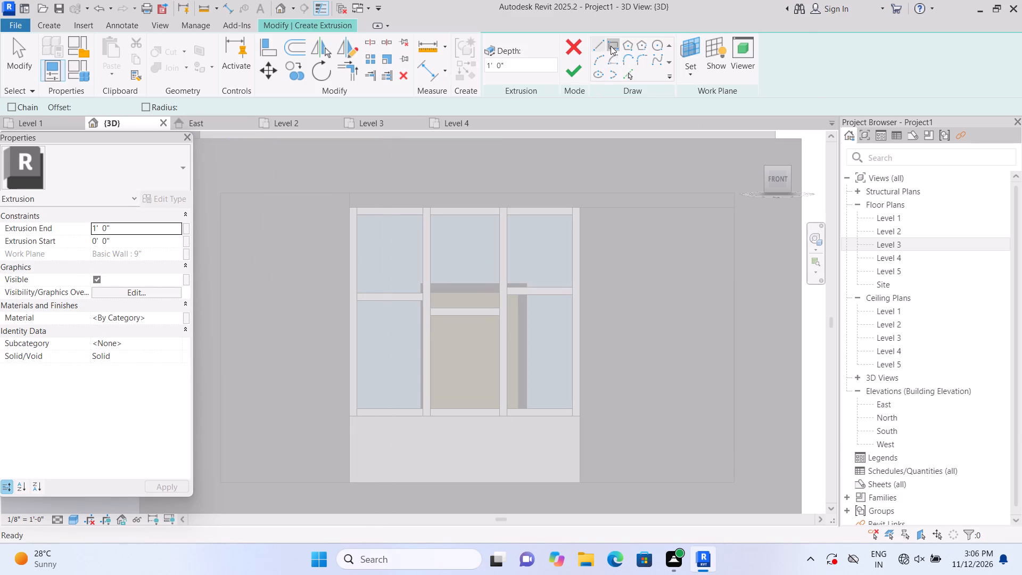
click(348, 417)
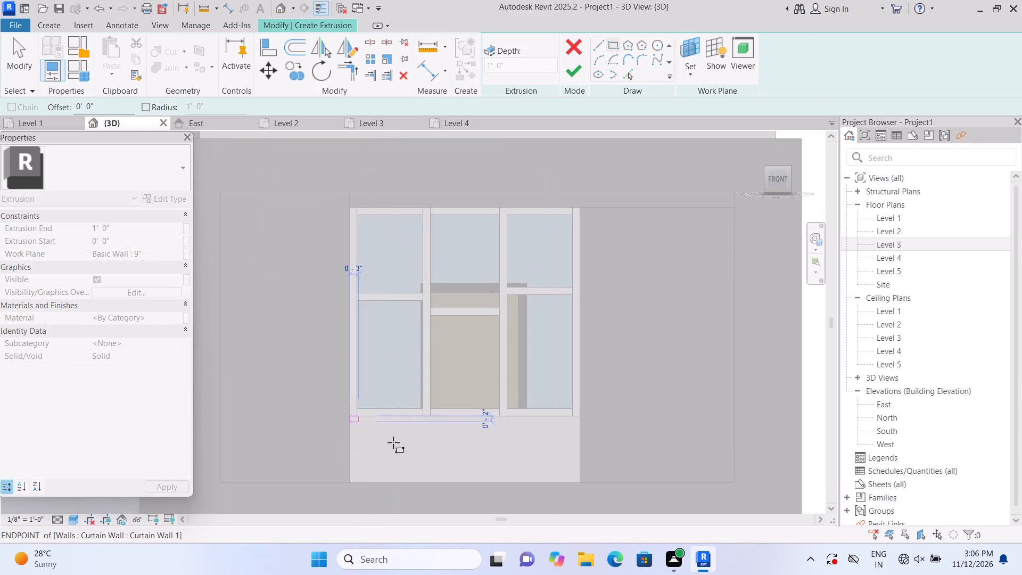
click(582, 484)
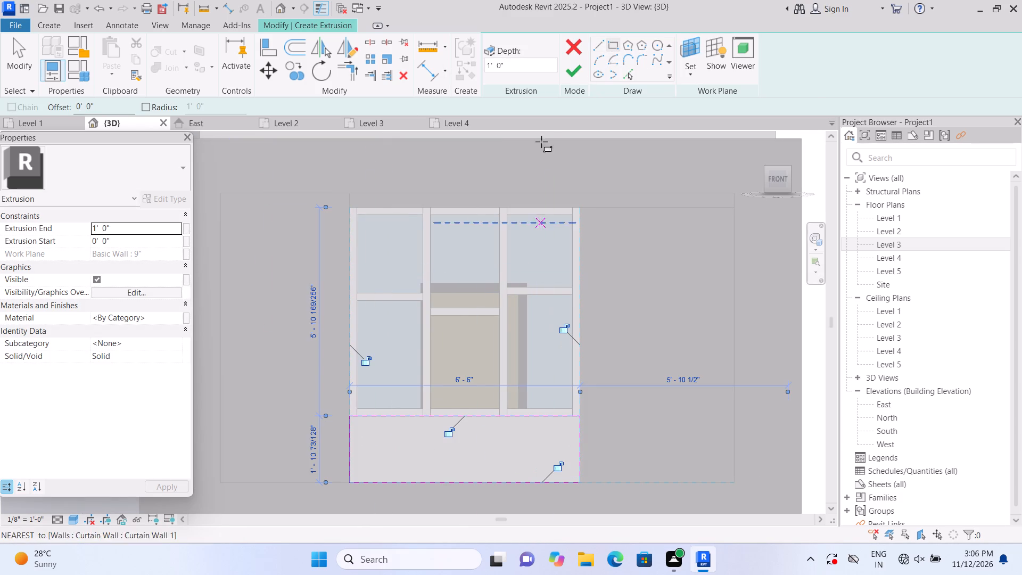
click(570, 76)
Set the Extrusion End of the panel below the upper window to 2".
scroll(577, 122, down, 1)
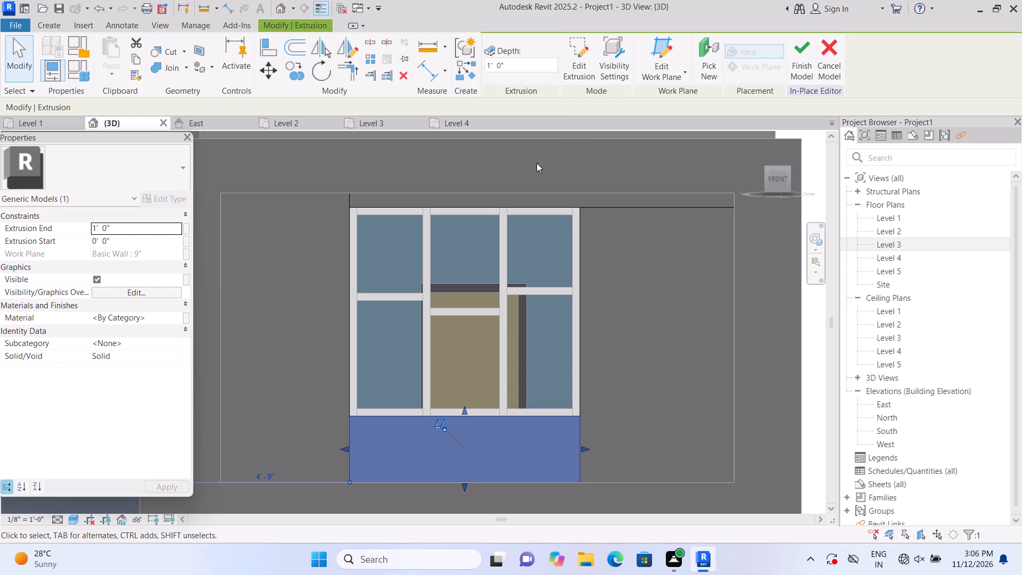
click(162, 228)
key(BackSpace)
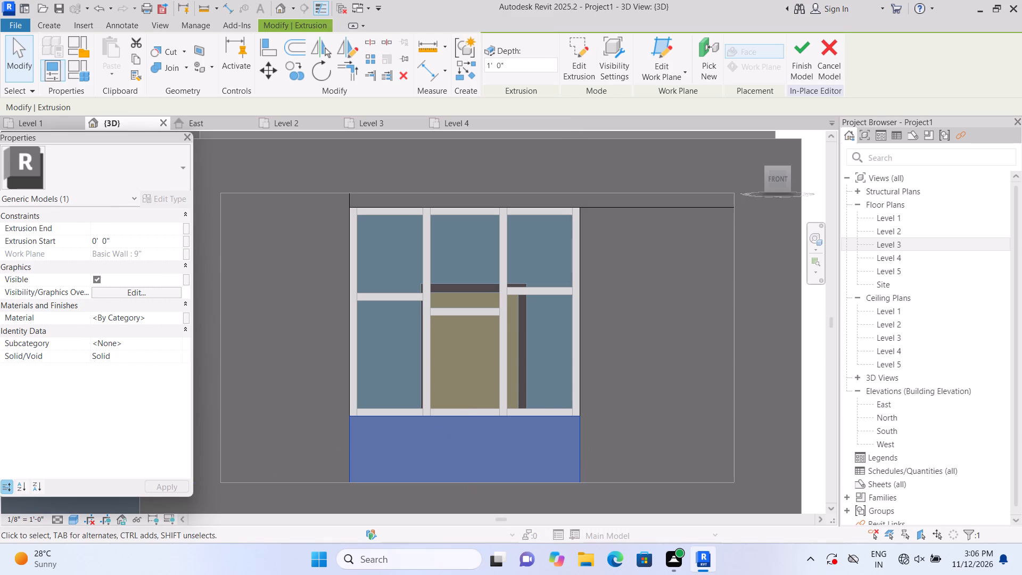
text(2")
key(Return)
click(253, 177)
Join the geometry of the entrance-bay side panel with the thin strip above the upper window.
scroll(262, 180, down, 1)
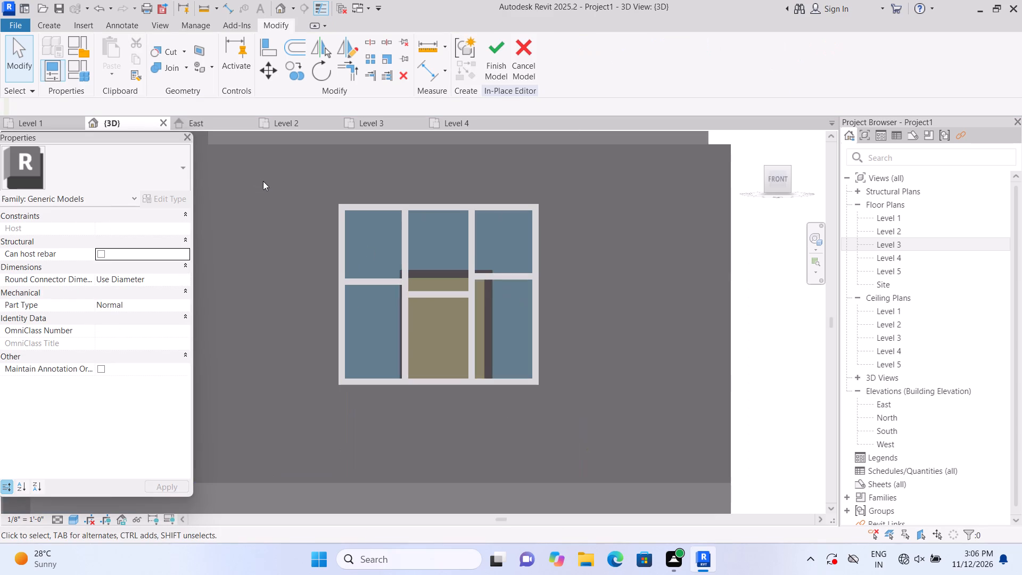
click(187, 65)
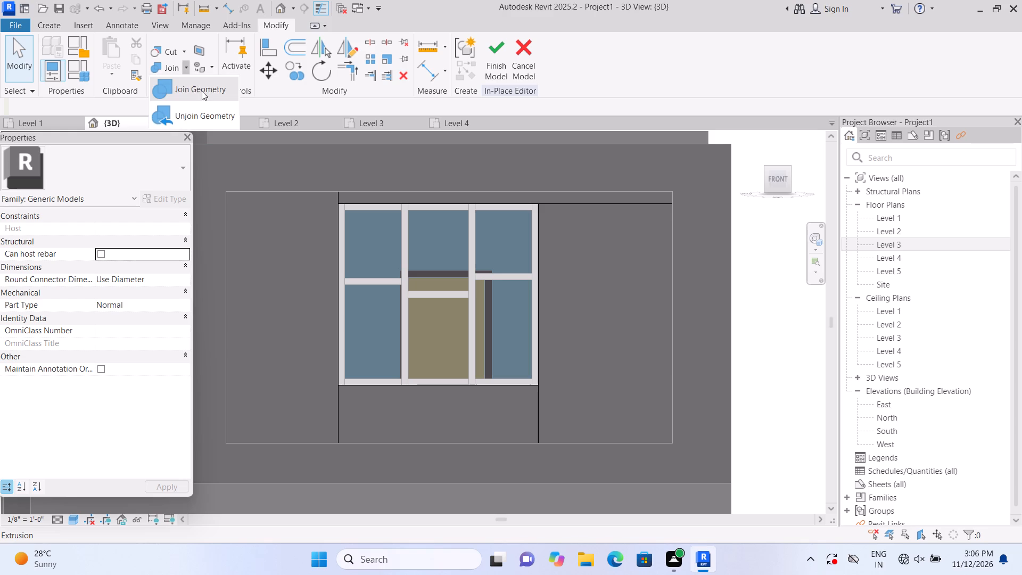
click(202, 91)
click(318, 289)
click(389, 200)
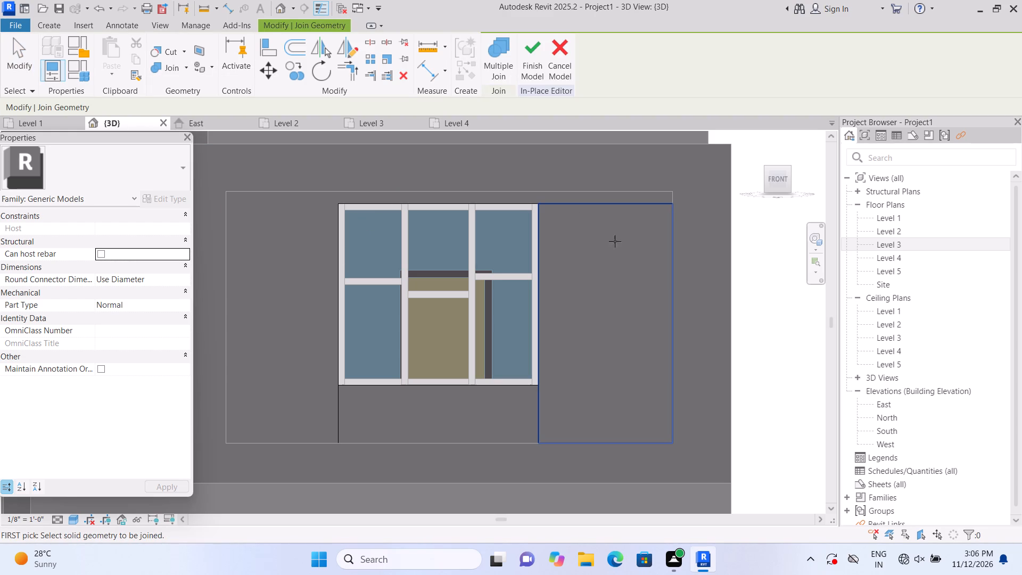
Join the panel on the upper window's side away from the entrance bay with the strip above the window and the panel below it.
click(620, 250)
click(589, 196)
click(579, 357)
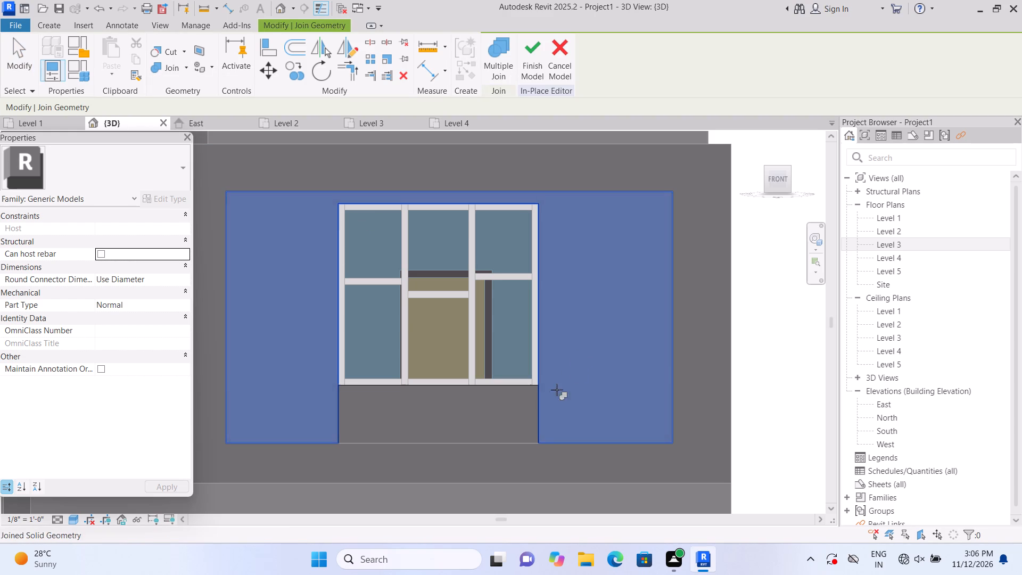
click(515, 425)
scroll(234, 398, down, 4)
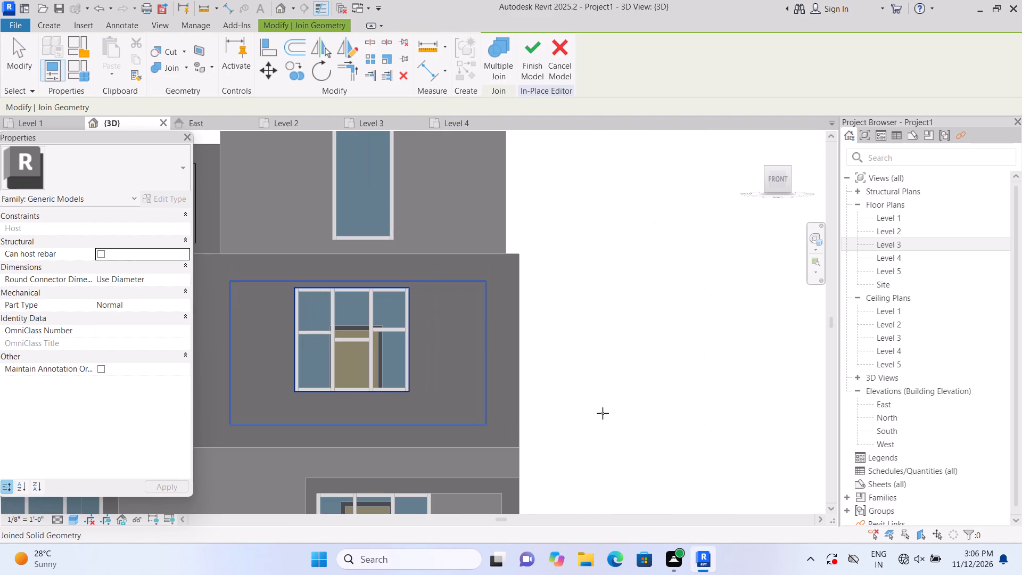
key(Escape)
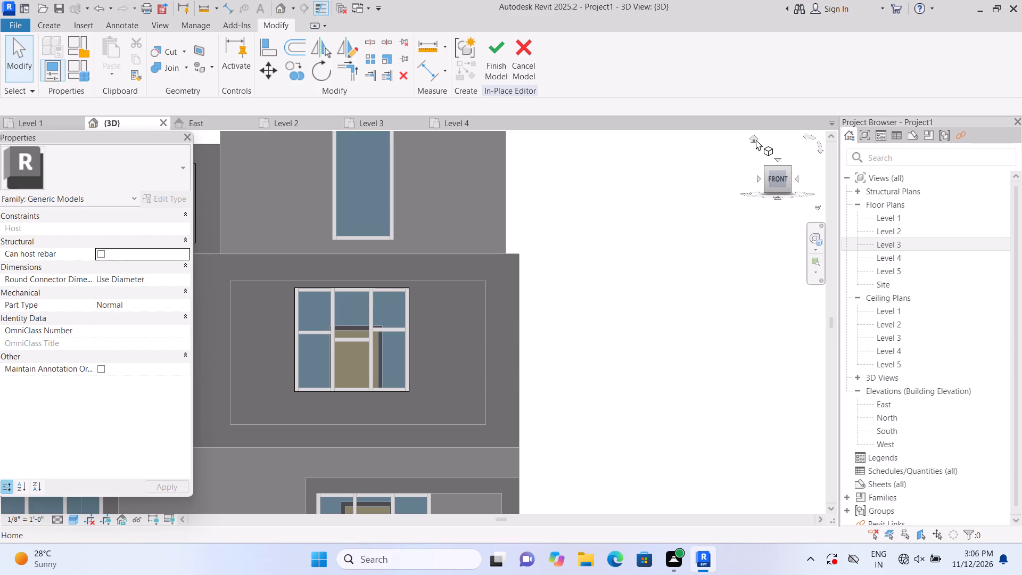
Examine the front facade's joined window panels in the overall 3D view, and the lower window's surround from the front.
click(754, 138)
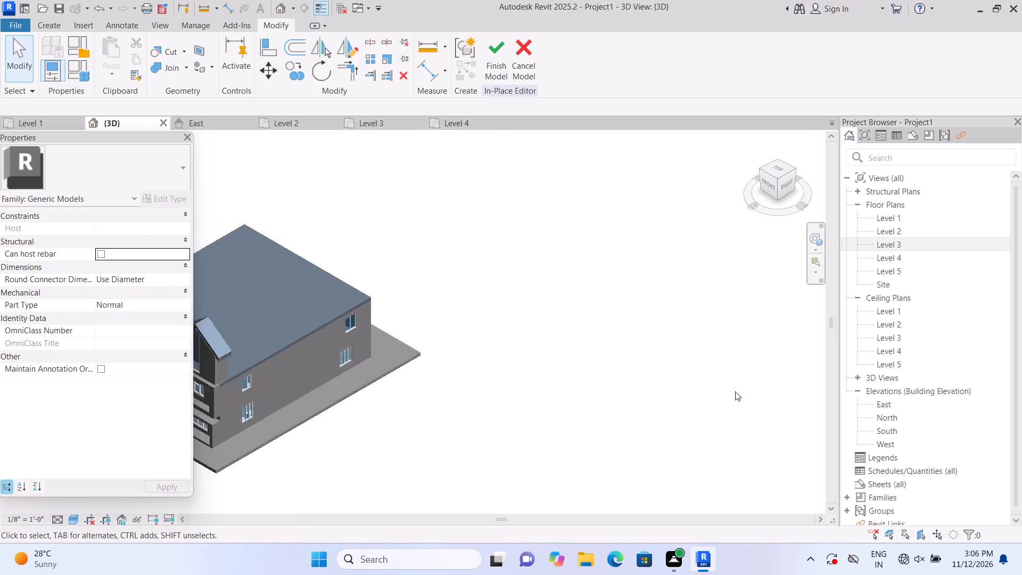
scroll(324, 447, up, 10)
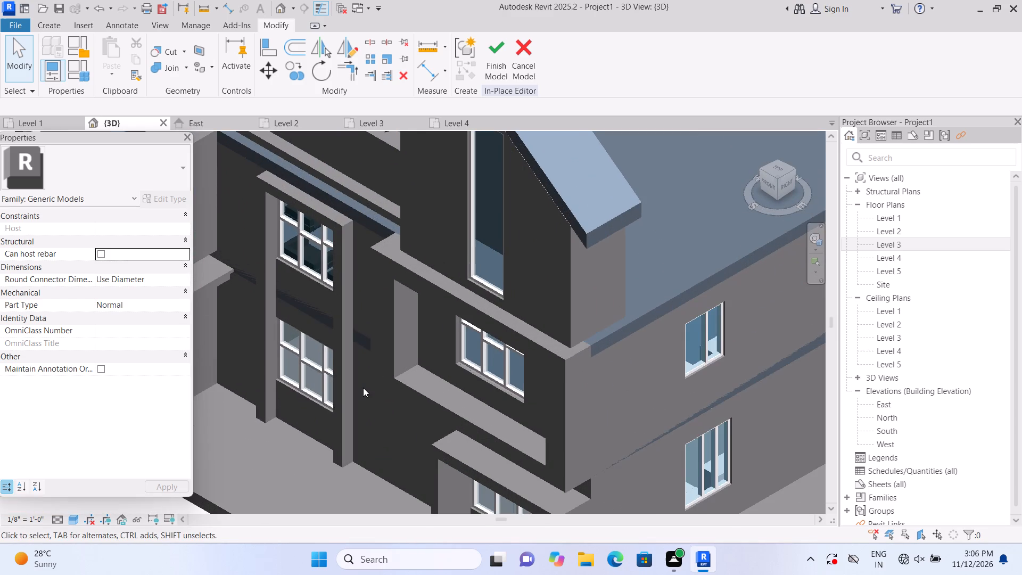
scroll(363, 388, down, 5)
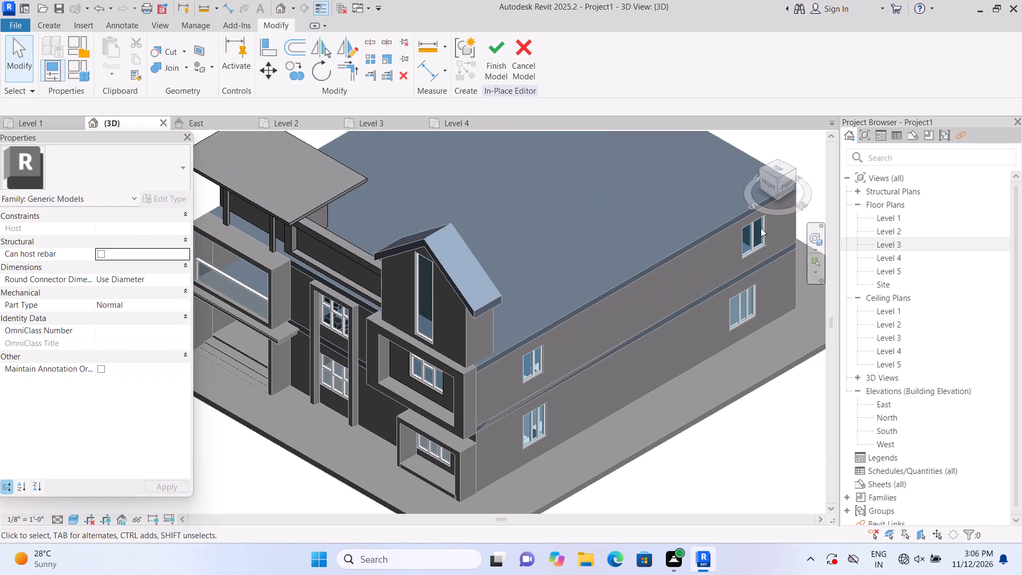
click(770, 184)
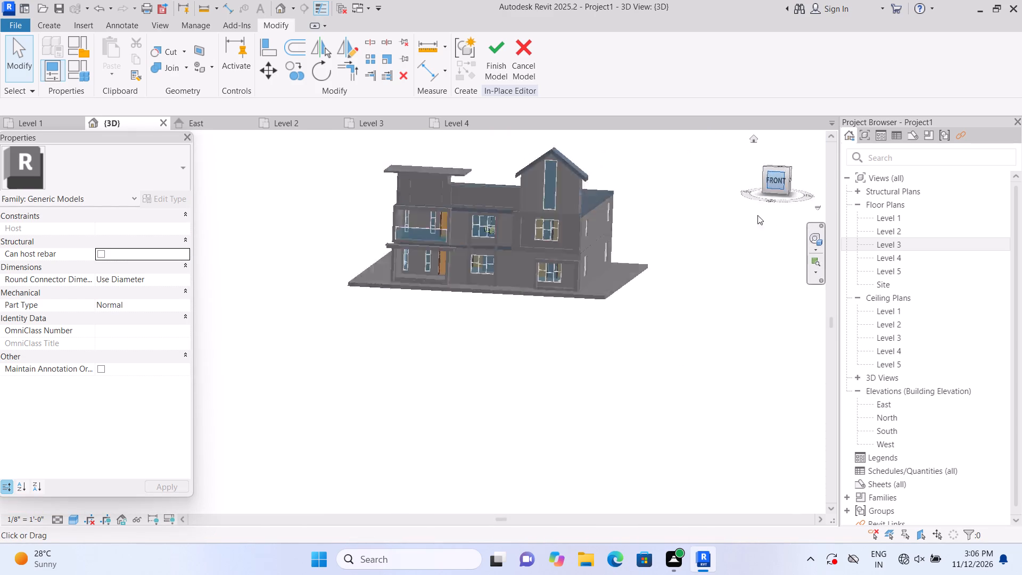
scroll(408, 429, up, 7)
scroll(601, 330, up, 2)
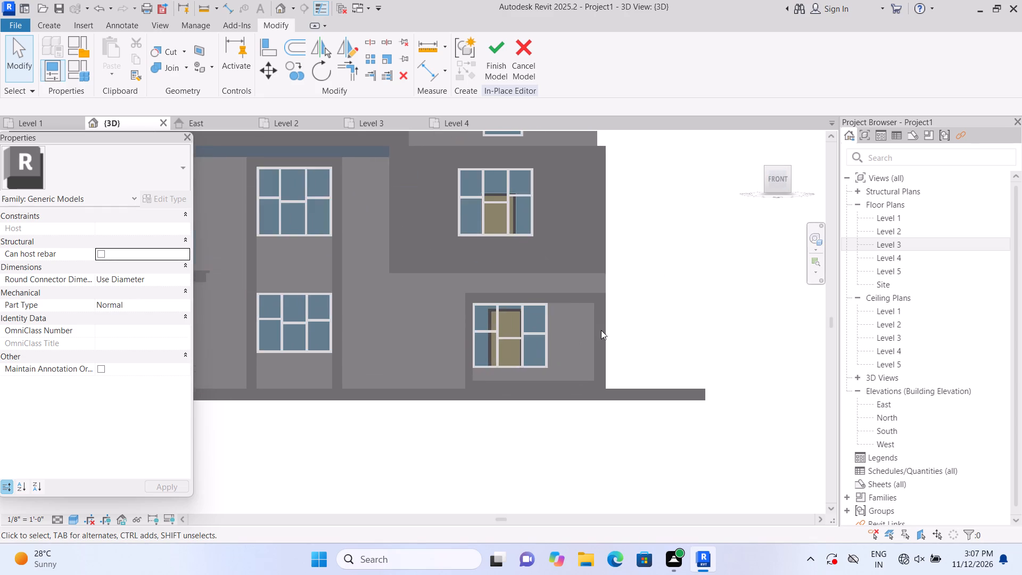
scroll(600, 344, up, 3)
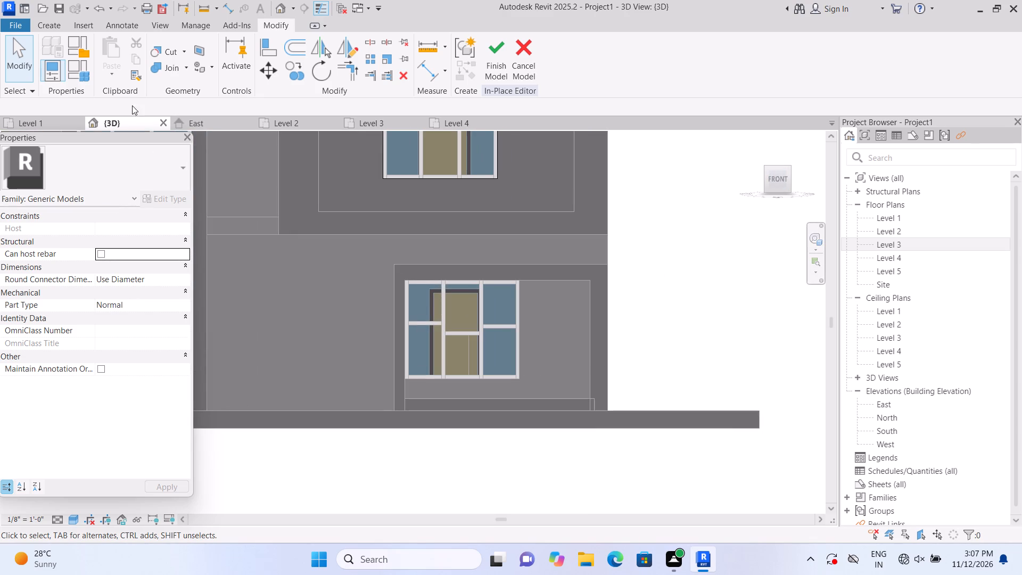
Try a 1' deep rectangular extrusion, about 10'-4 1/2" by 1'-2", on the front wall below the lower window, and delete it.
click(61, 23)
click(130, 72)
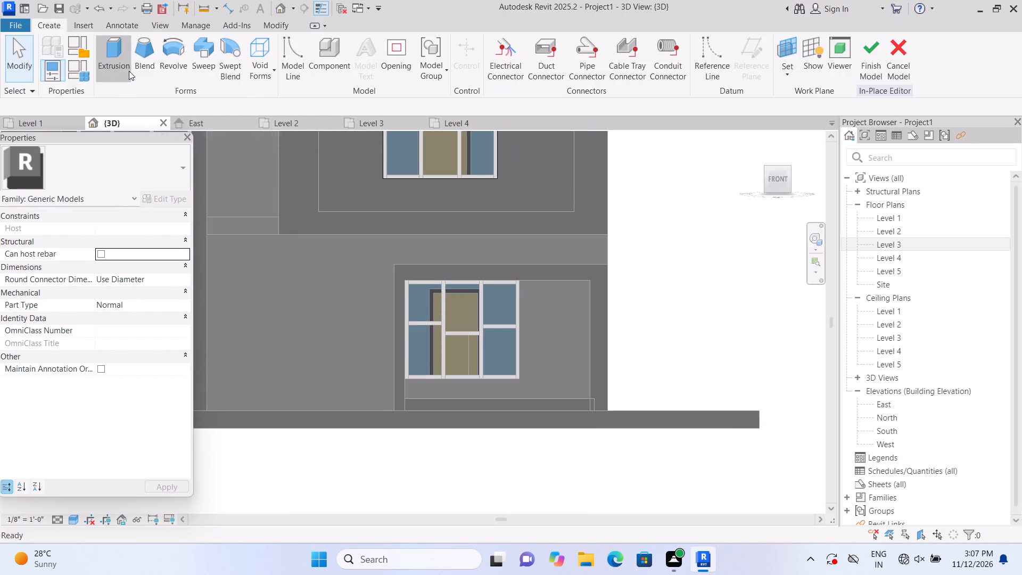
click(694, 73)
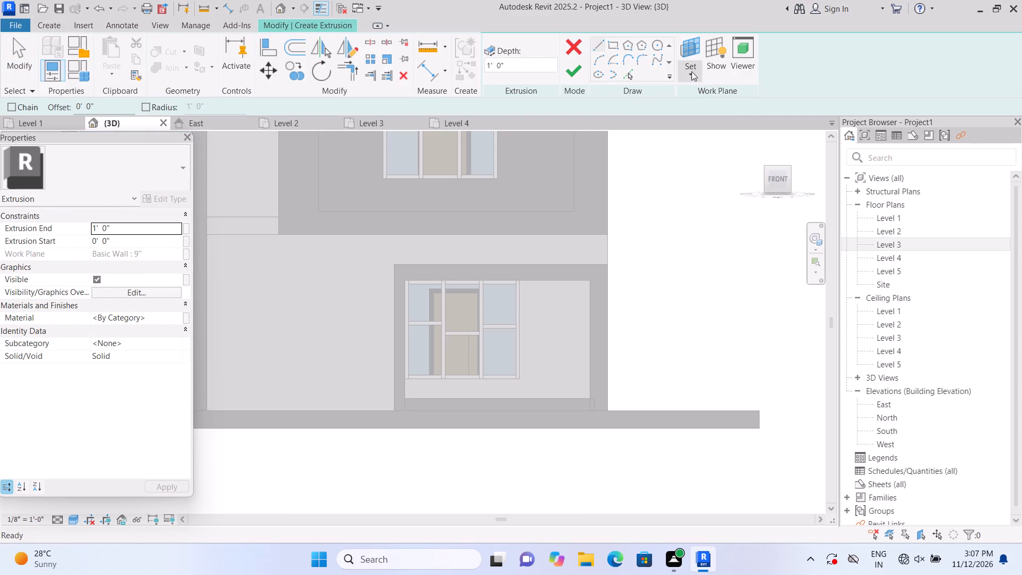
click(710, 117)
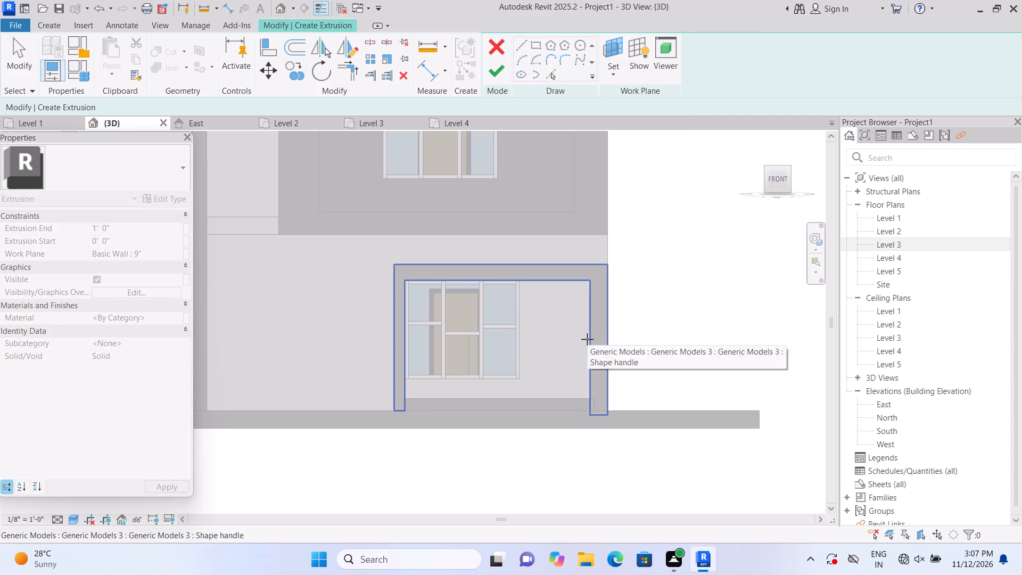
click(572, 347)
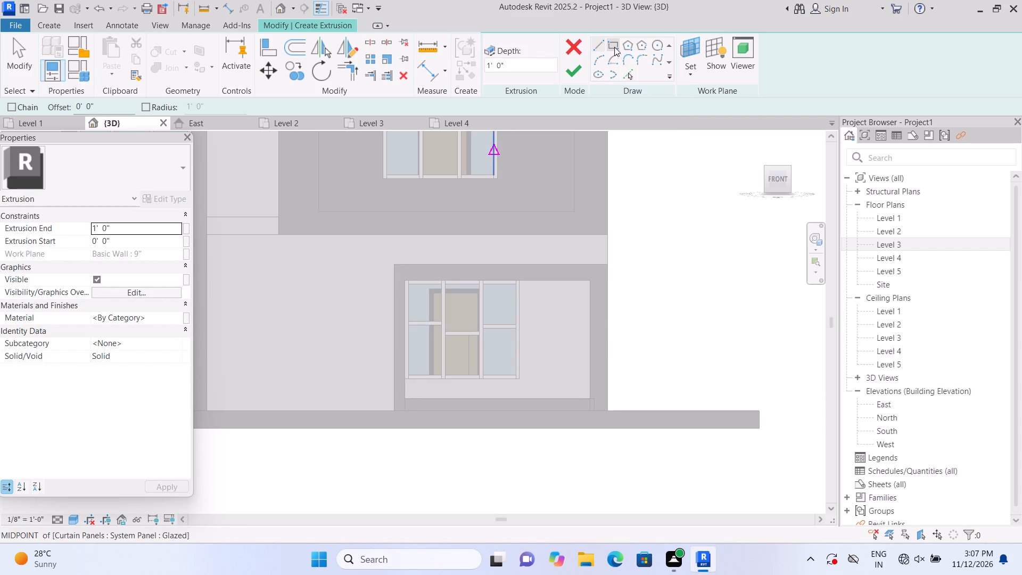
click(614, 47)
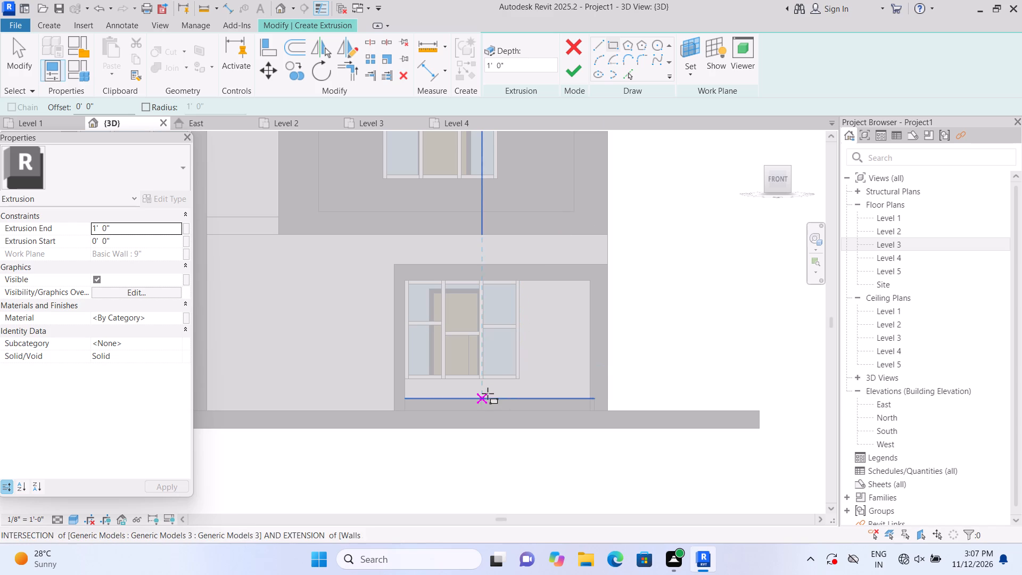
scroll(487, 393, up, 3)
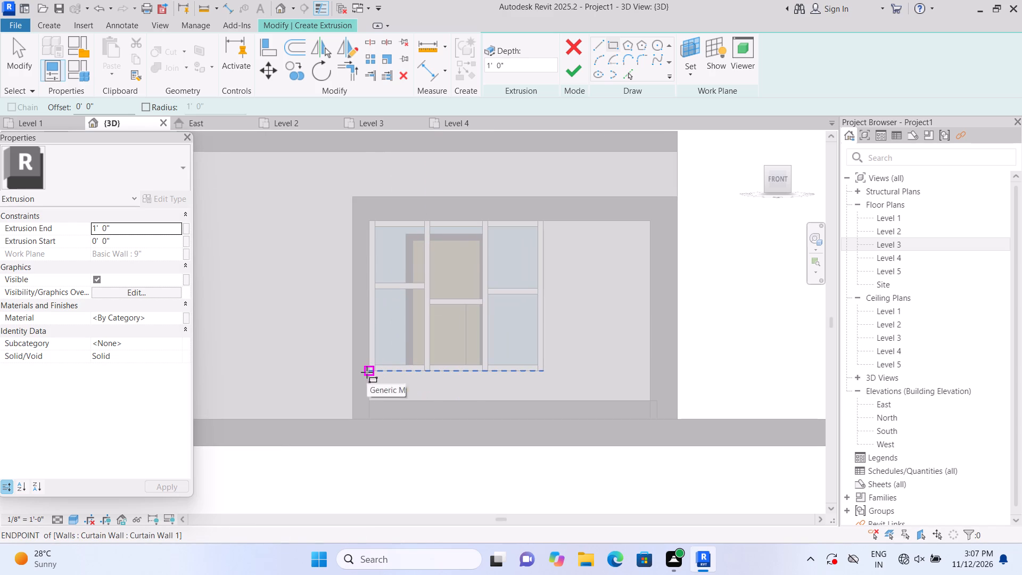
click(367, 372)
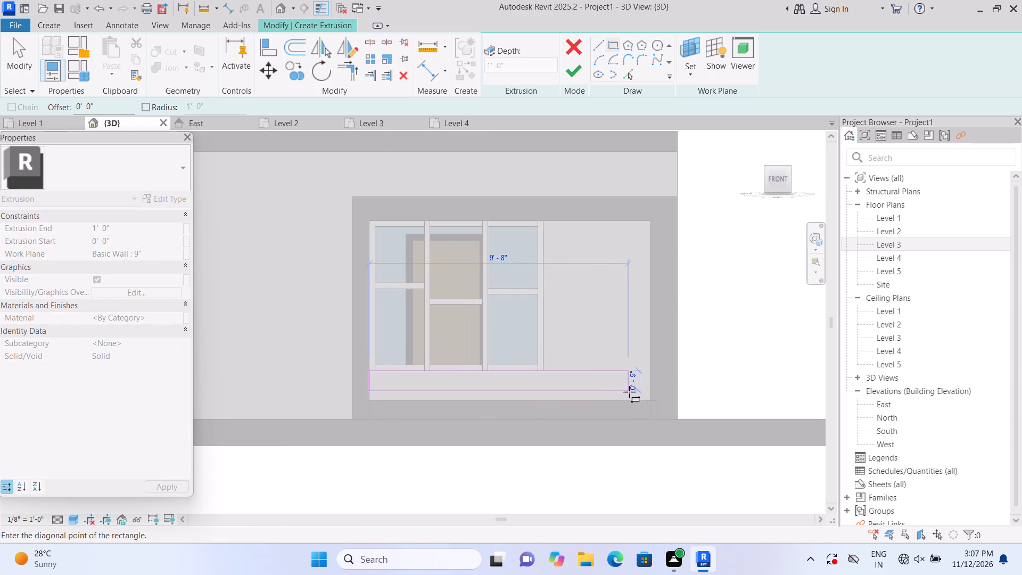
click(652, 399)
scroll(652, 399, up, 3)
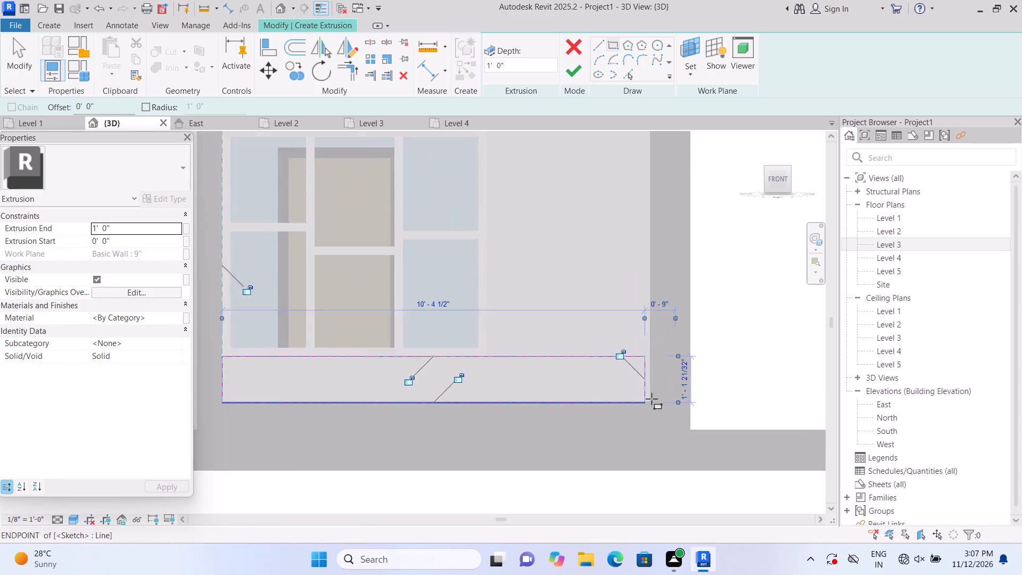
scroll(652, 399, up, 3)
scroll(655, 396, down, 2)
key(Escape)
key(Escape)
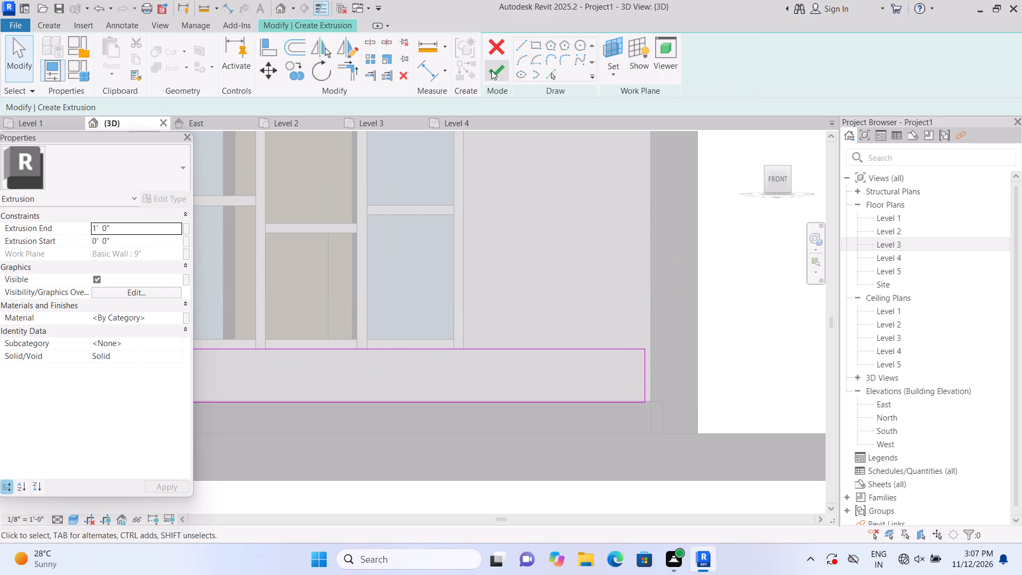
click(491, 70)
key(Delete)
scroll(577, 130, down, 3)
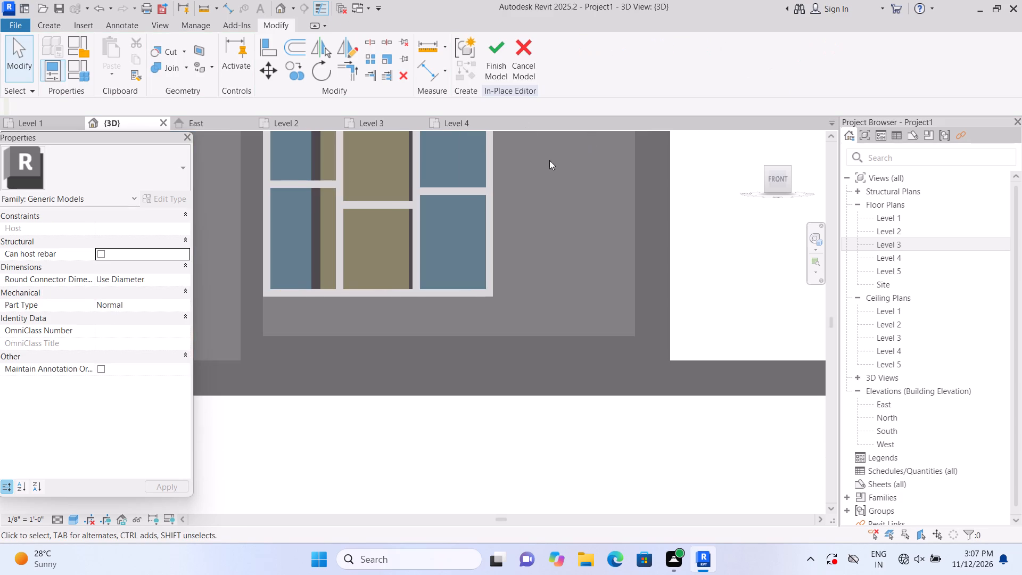
Extrude a 2" thick rectangle, 10'-6" by about 1'-1", on the front wall below the lower window, spanning to the surround's inner edge.
click(57, 25)
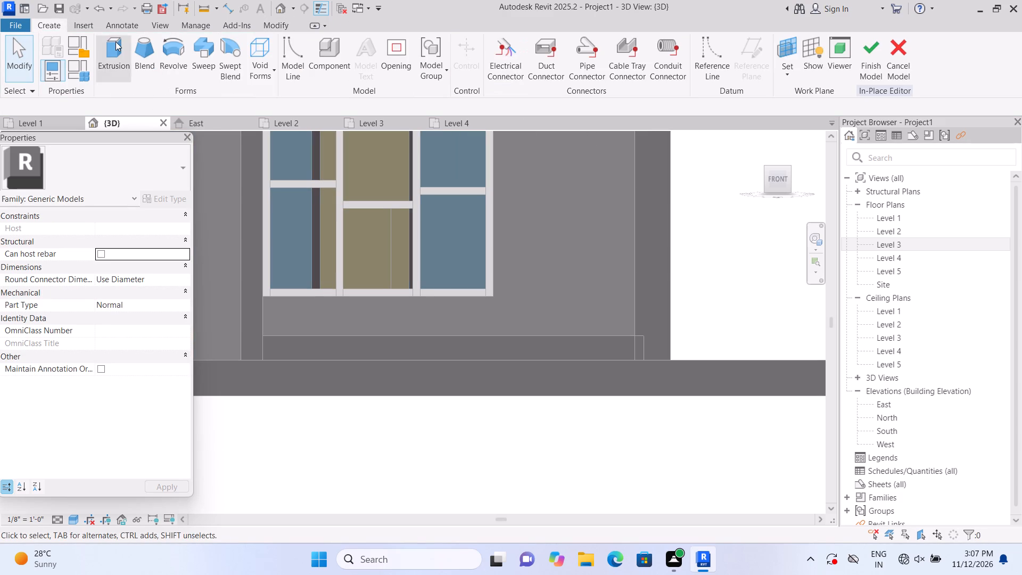
click(116, 42)
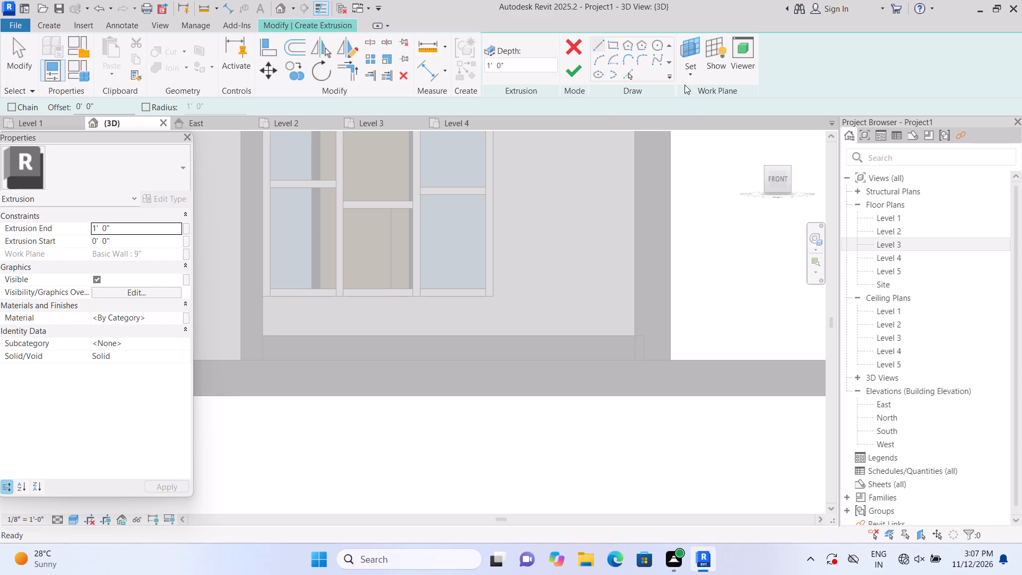
click(688, 77)
double_click(697, 119)
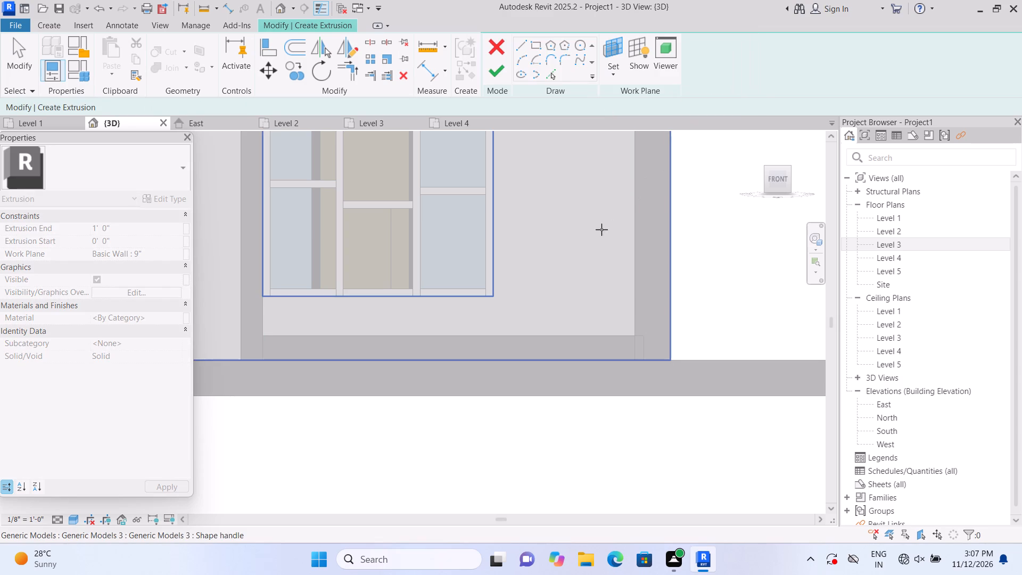
click(588, 232)
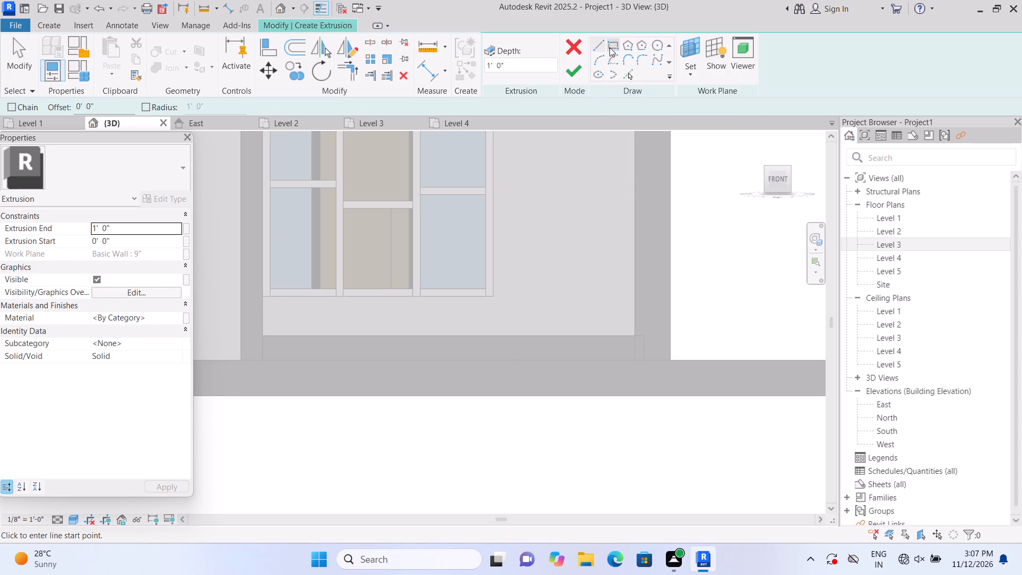
click(609, 47)
scroll(407, 340, up, 3)
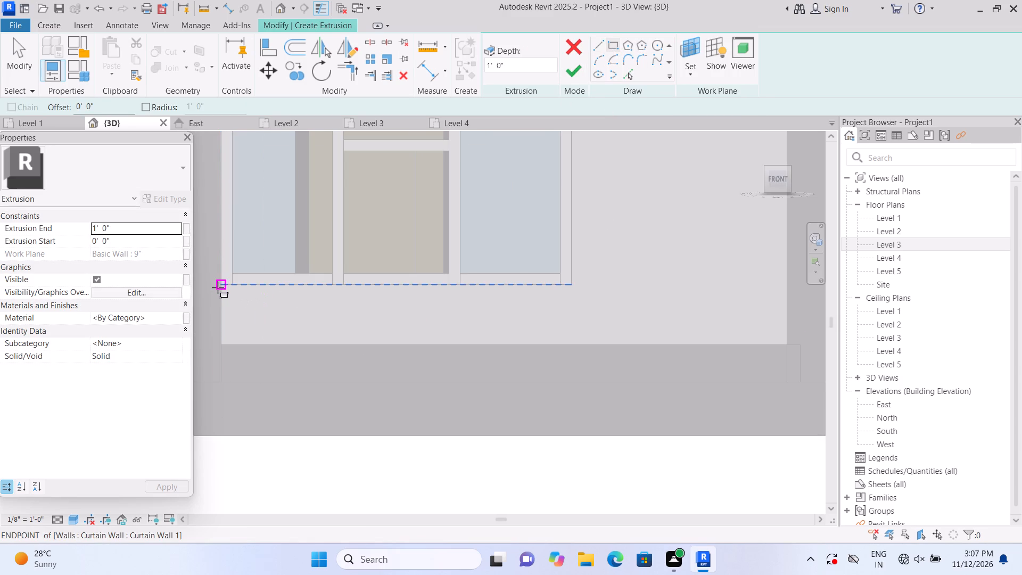
click(218, 287)
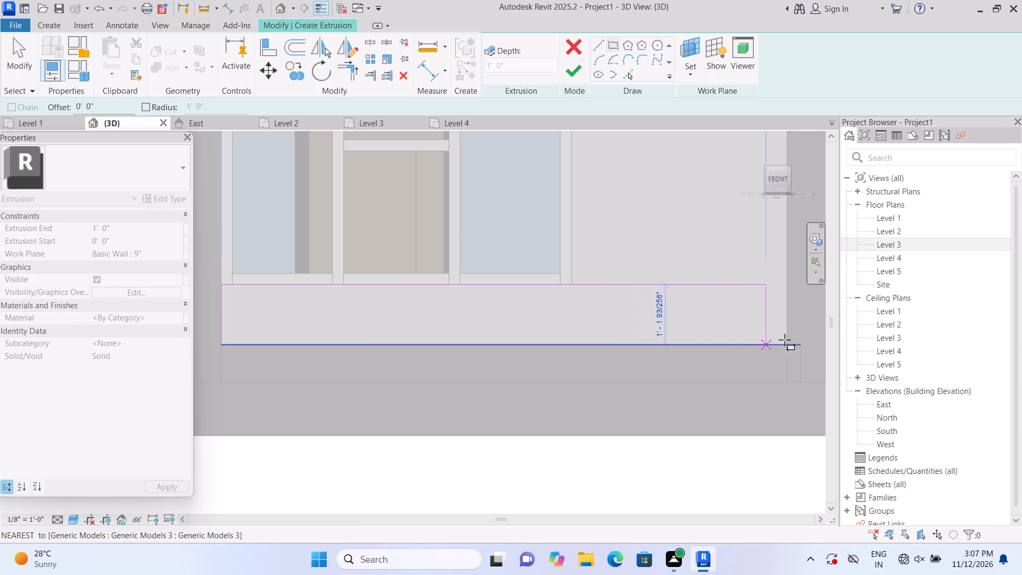
click(793, 348)
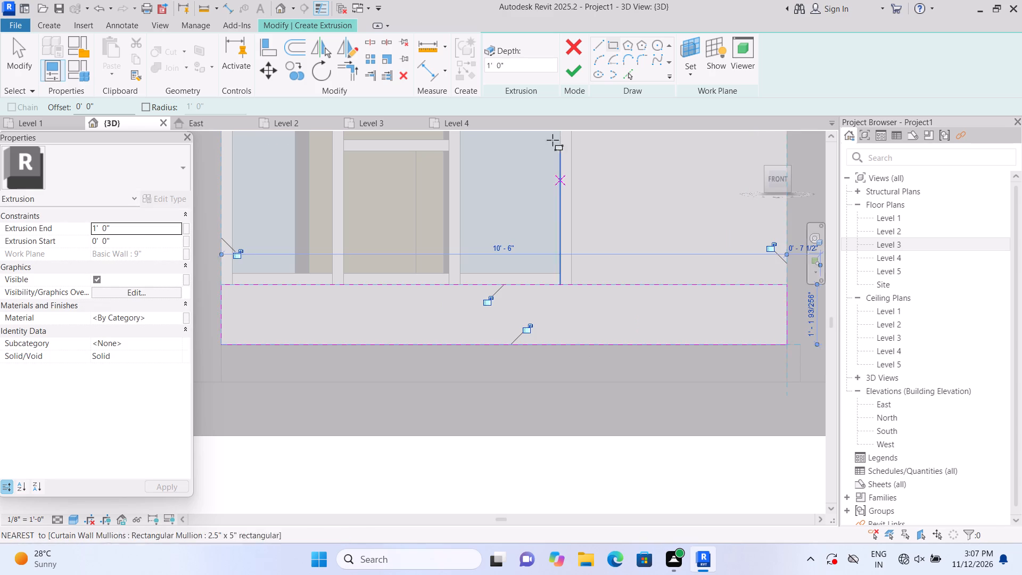
click(139, 227)
key(BackSpace)
text(2")
key(Return)
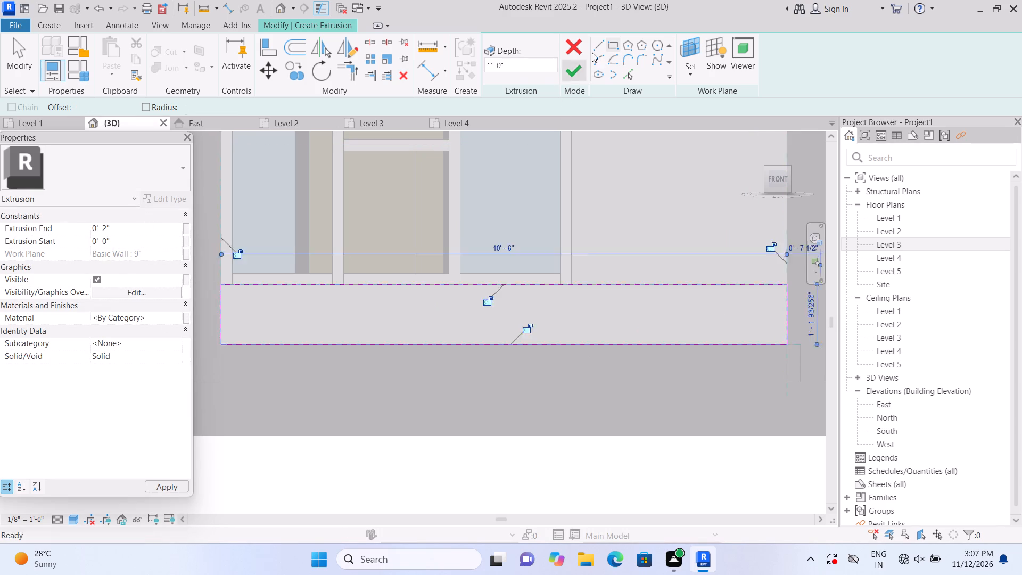
click(574, 76)
click(606, 480)
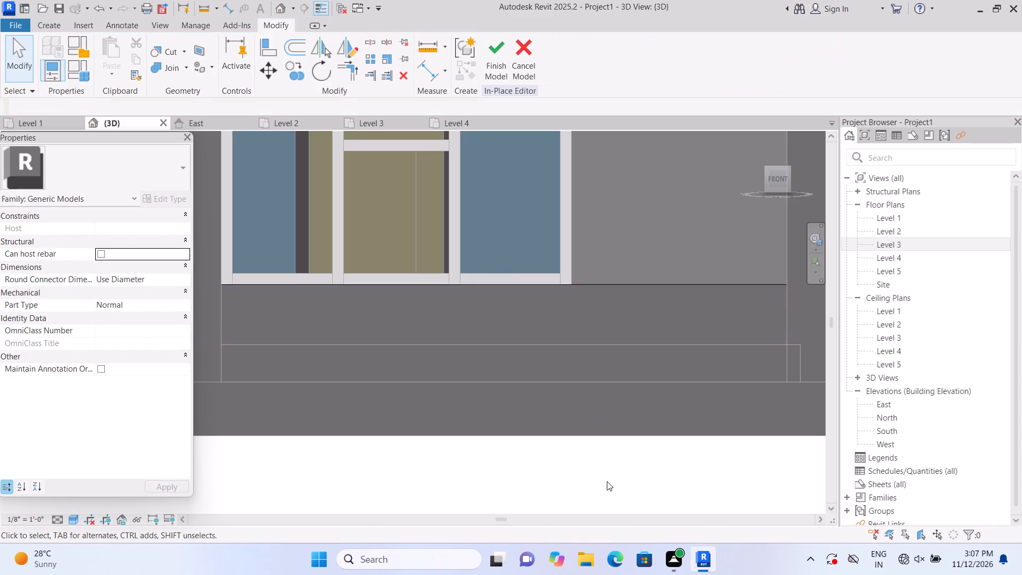
Extrude a 2" thick rectangle, 4'-0" by about 5'-7", on the front wall beside the lower window, on its side away from the entrance bay.
scroll(603, 487, down, 3)
middle_drag(788, 371, 780, 451)
scroll(777, 443, up, 1)
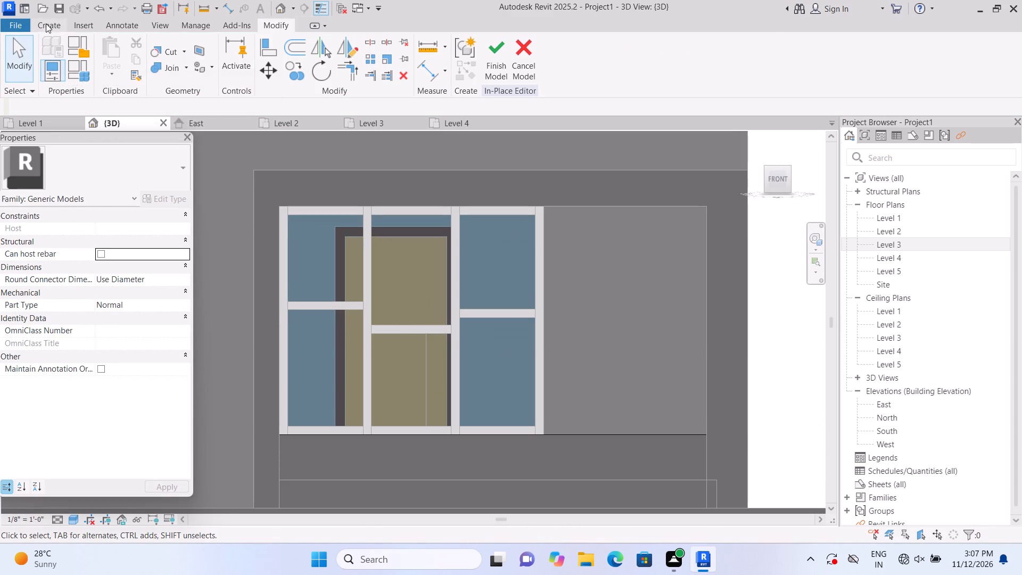
click(46, 23)
click(122, 45)
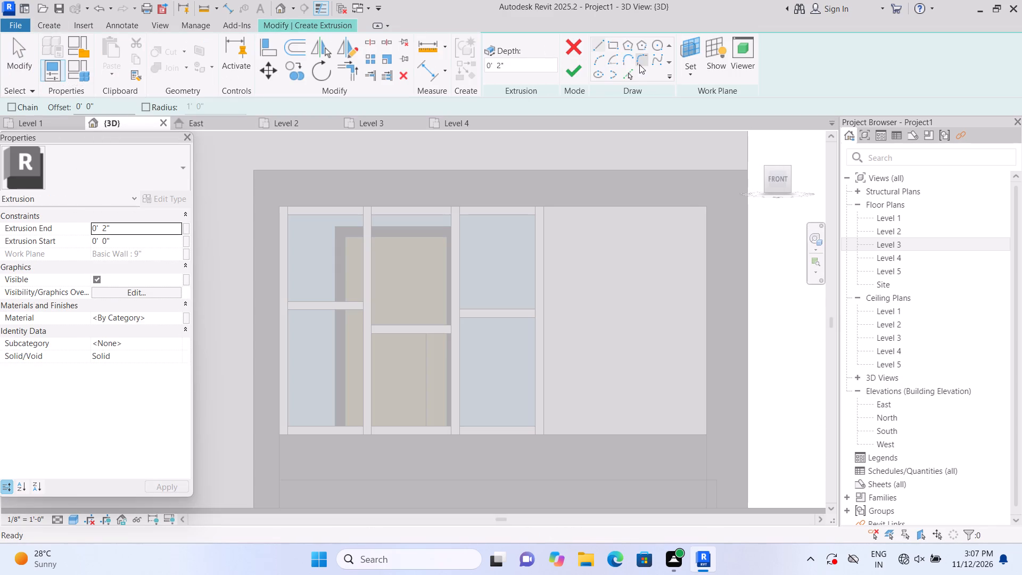
click(700, 71)
click(719, 113)
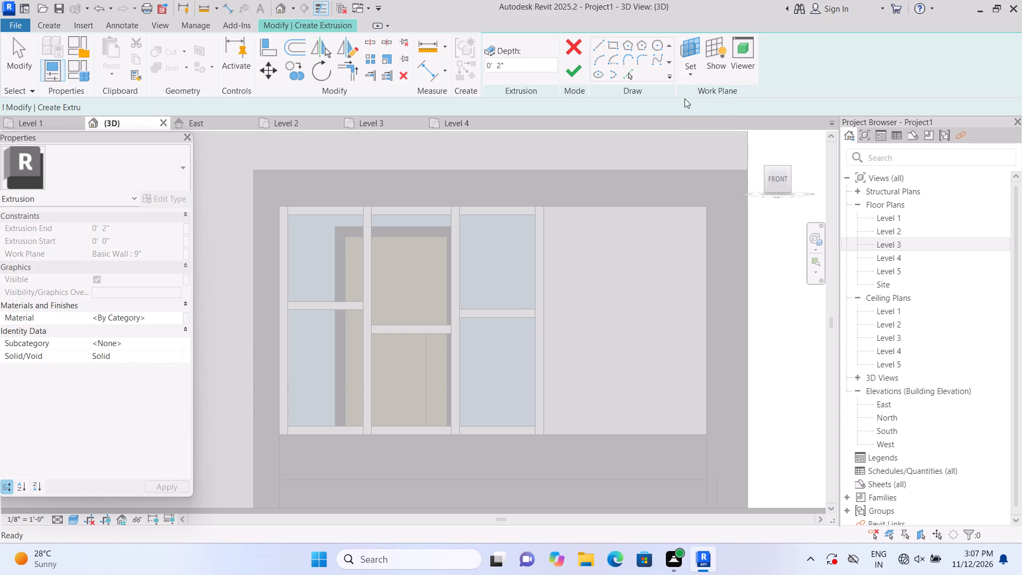
click(618, 77)
click(641, 122)
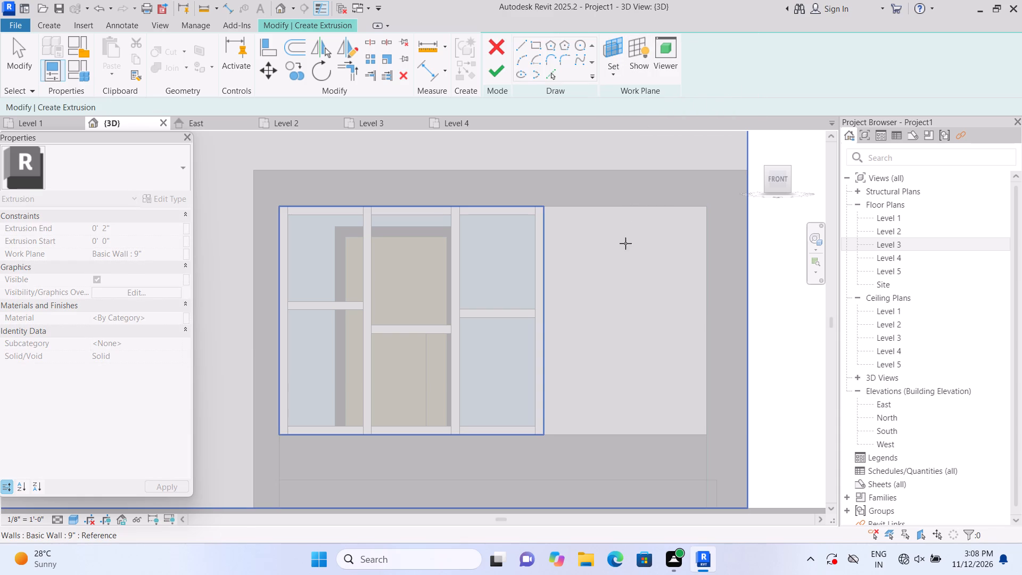
click(619, 285)
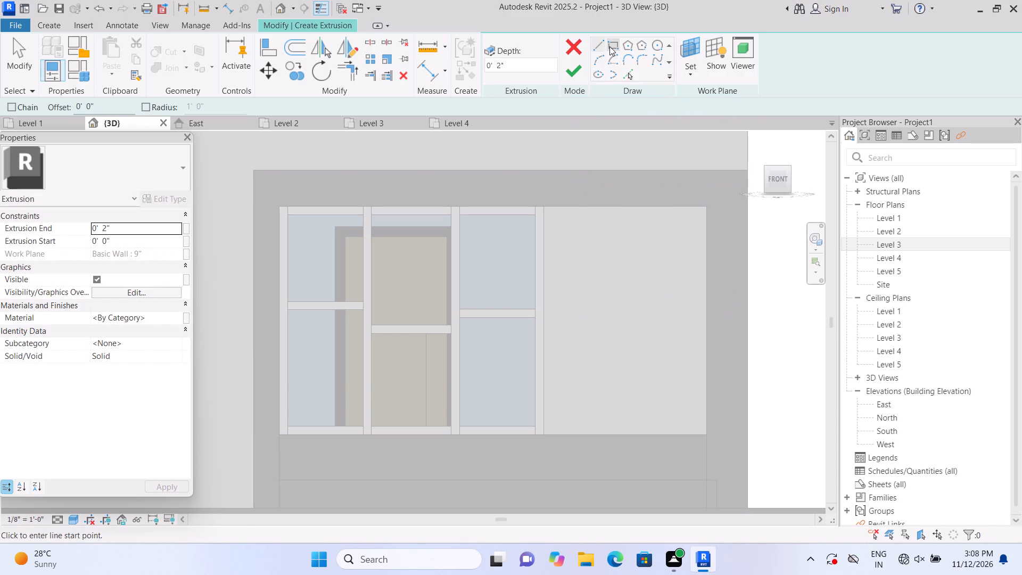
click(609, 46)
scroll(615, 243, up, 1)
click(535, 203)
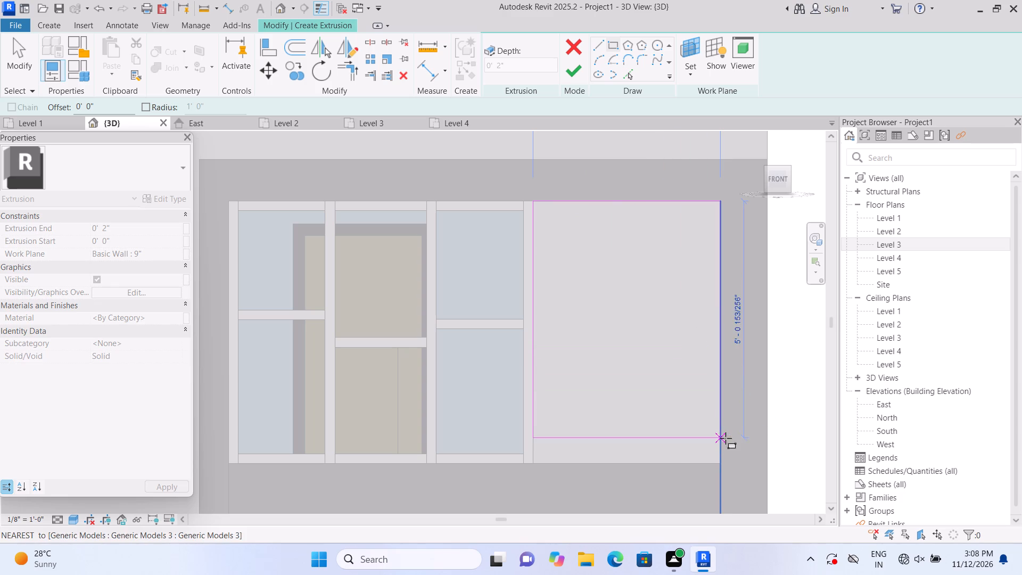
click(721, 468)
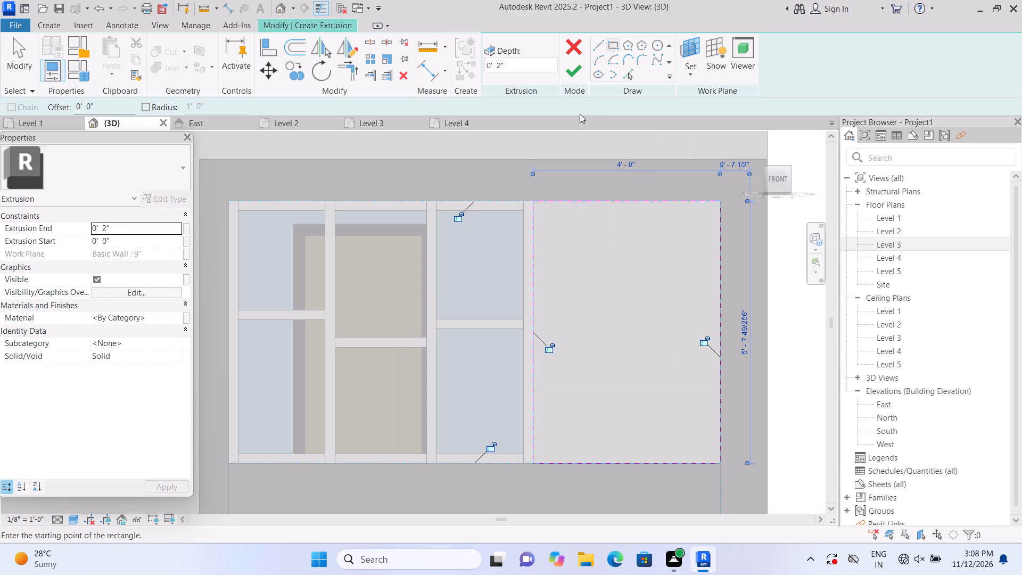
click(572, 77)
click(812, 343)
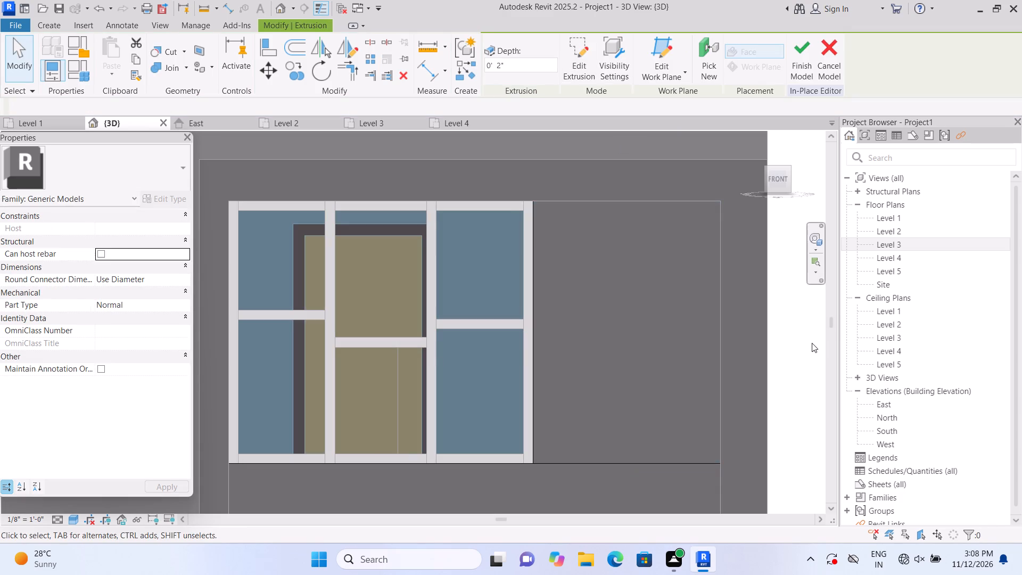
Join the panel below the lower window with the panel beside that window.
click(183, 66)
click(190, 86)
click(522, 479)
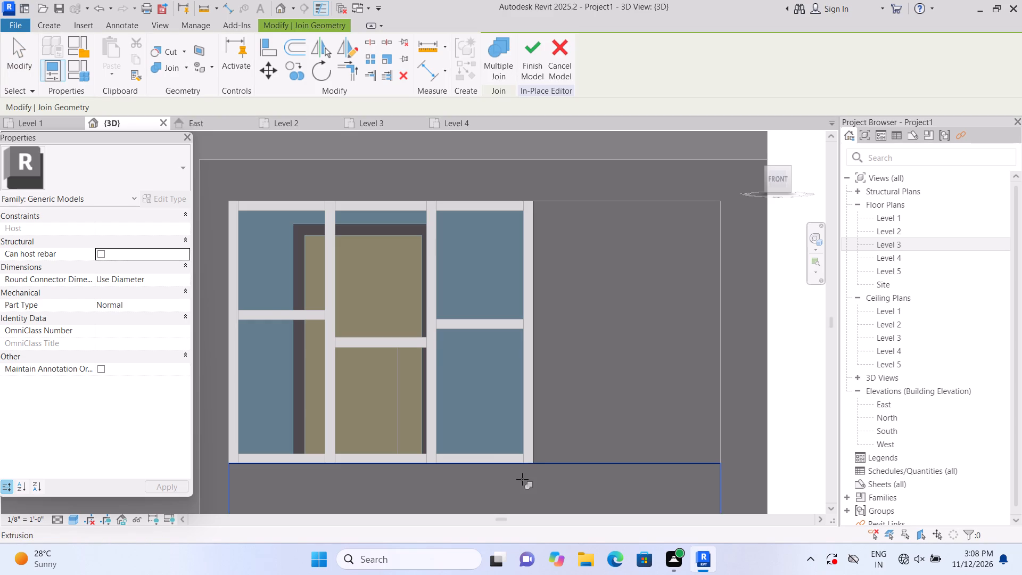
click(582, 396)
Extrude a 2" thick rectangle, 6'-6" by about 4'-10", on the front wall between the middle bay's upper and lower windows.
scroll(612, 348, down, 8)
scroll(482, 466, up, 1)
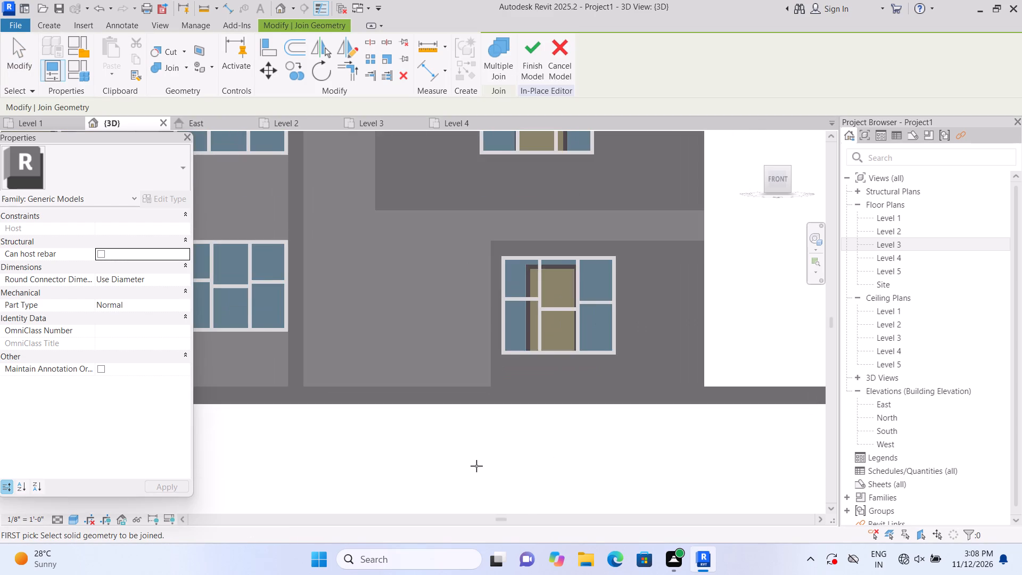
scroll(533, 492, down, 5)
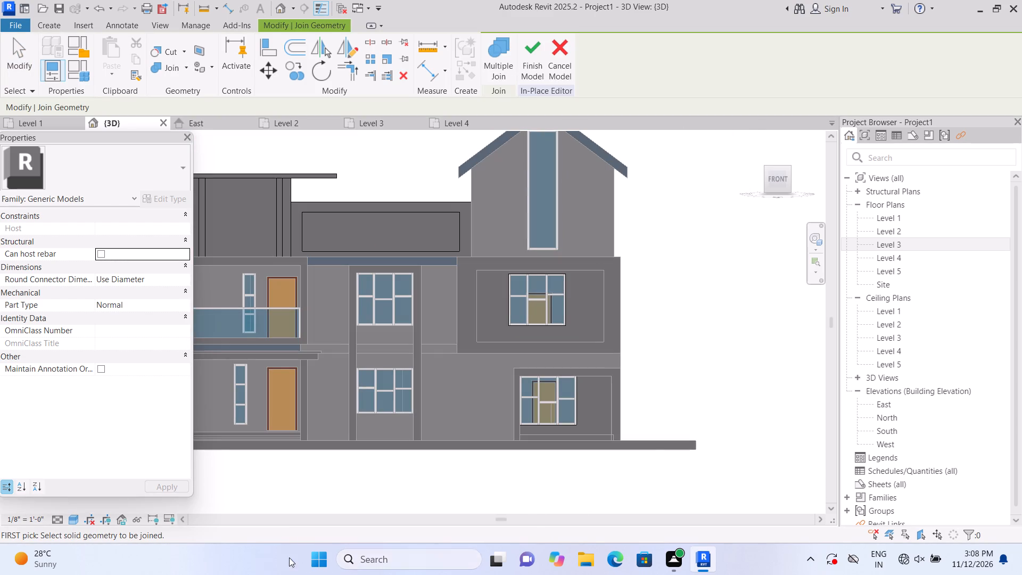
scroll(263, 531, up, 4)
scroll(344, 356, up, 1)
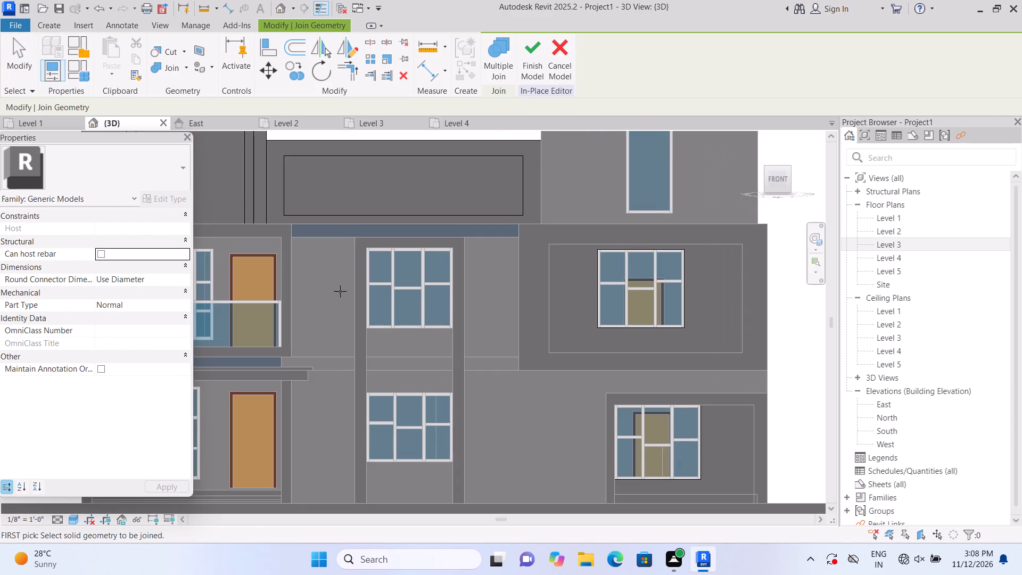
scroll(364, 286, down, 2)
scroll(340, 432, up, 1)
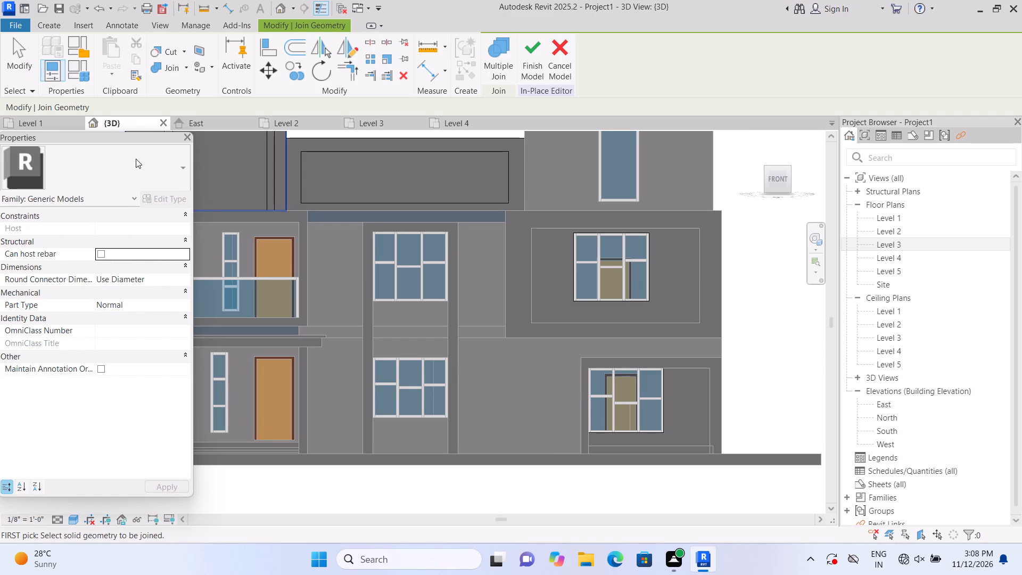
click(56, 26)
click(119, 55)
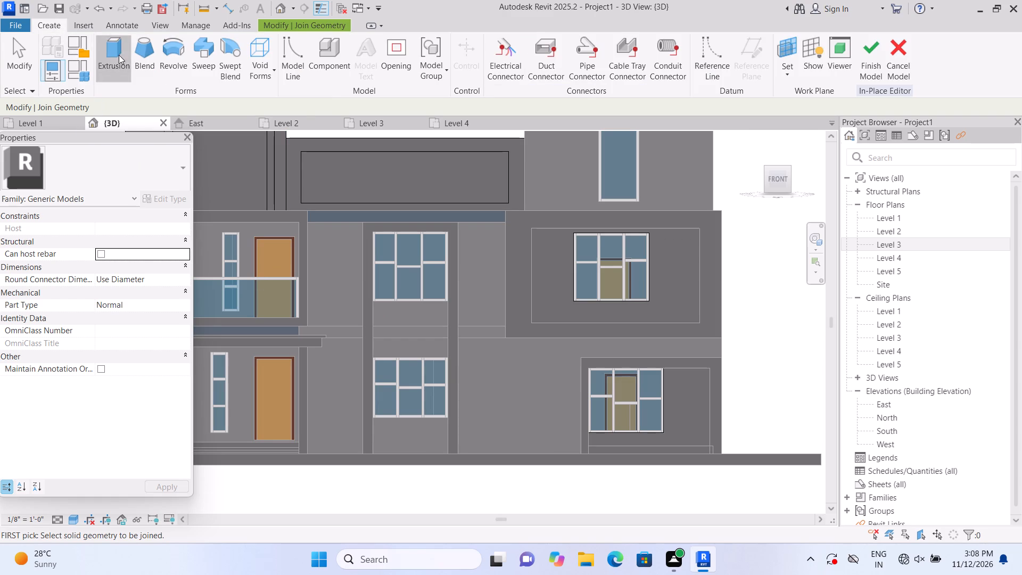
click(691, 72)
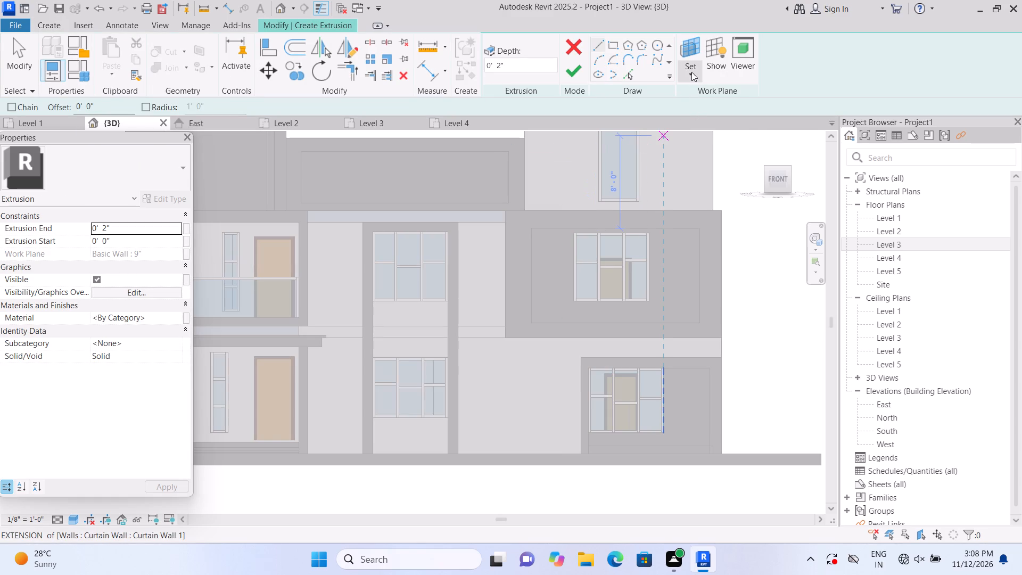
click(708, 127)
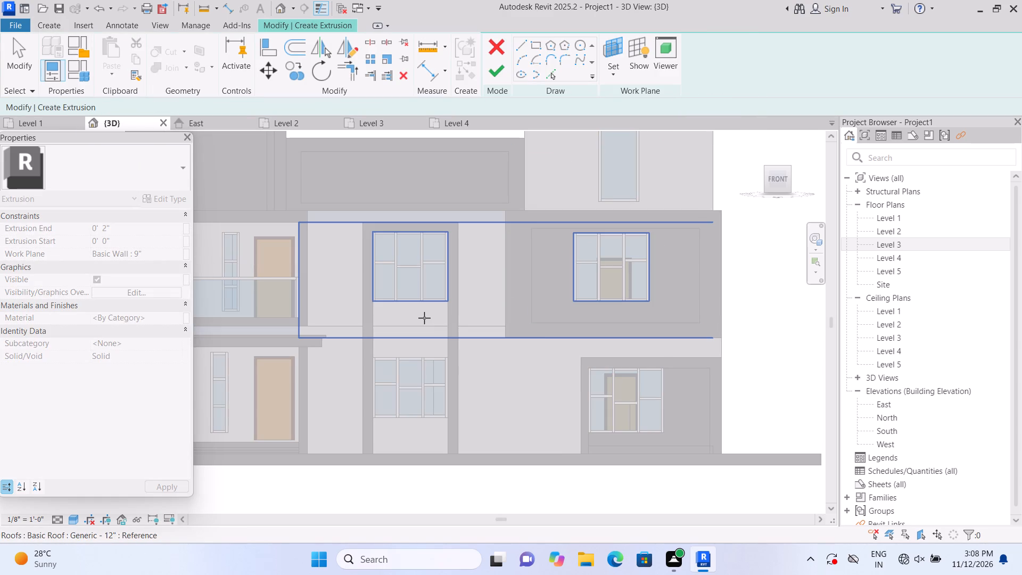
click(423, 317)
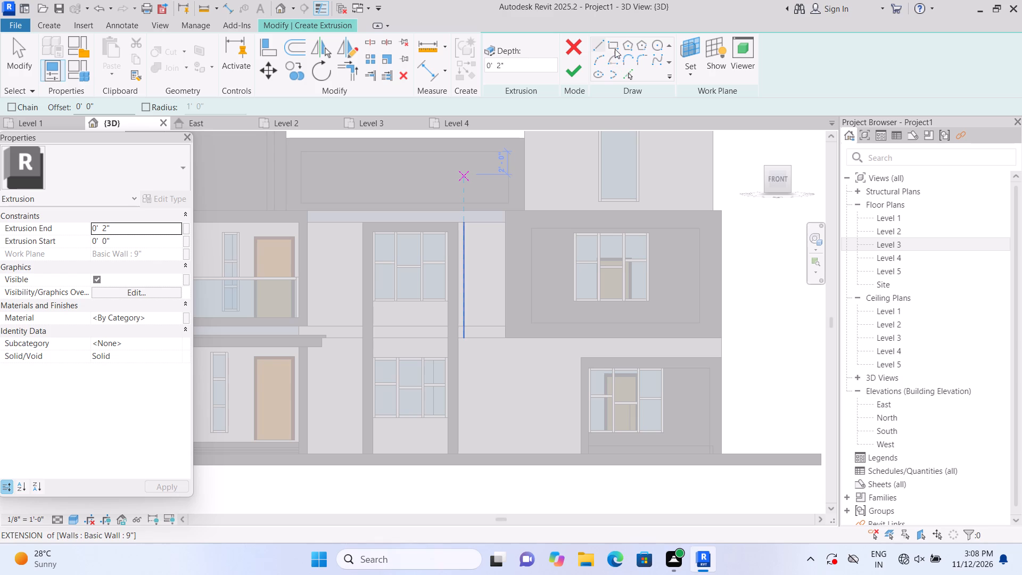
click(615, 47)
scroll(371, 346, up, 4)
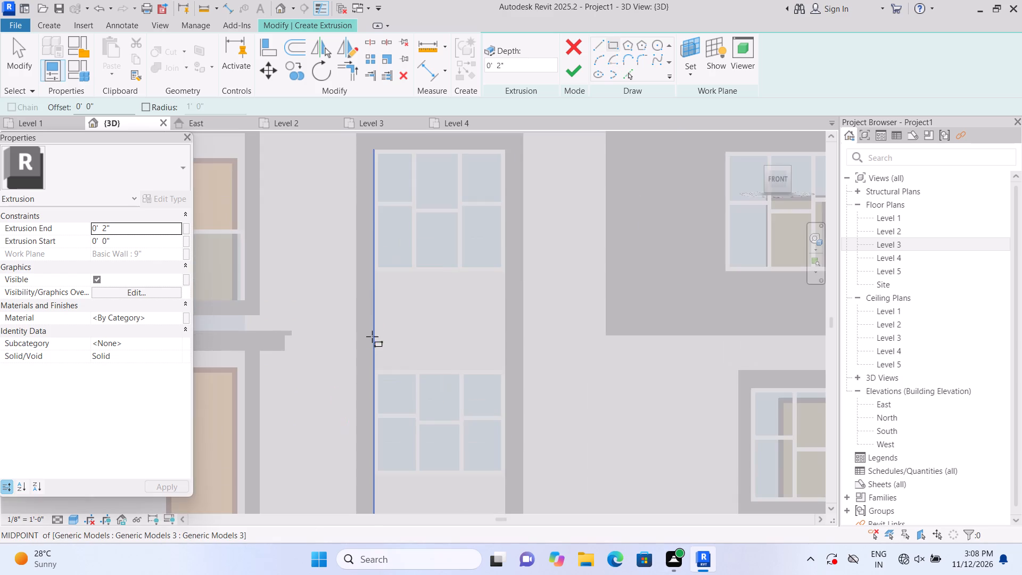
scroll(368, 329, up, 1)
click(372, 264)
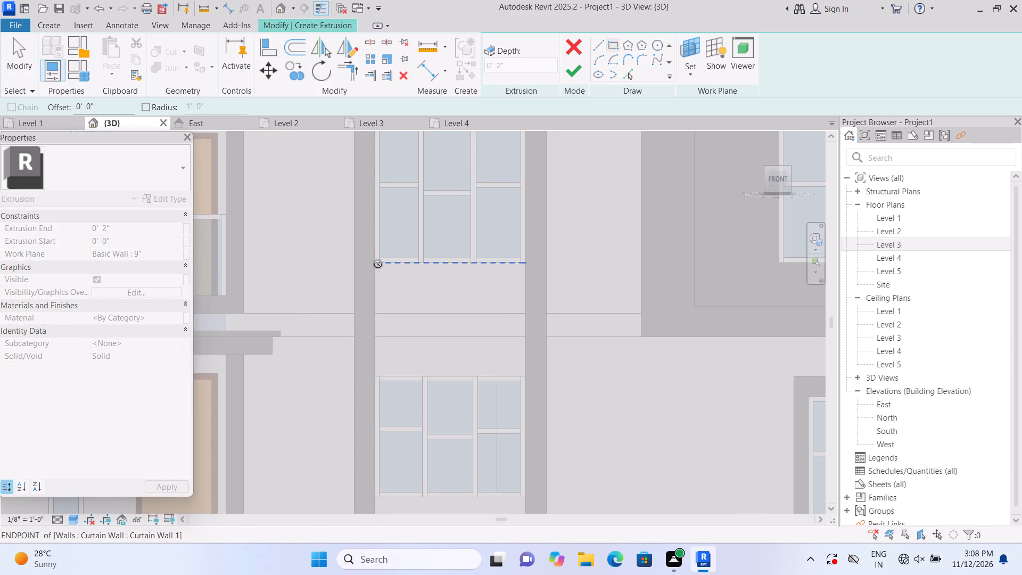
scroll(520, 373, up, 1)
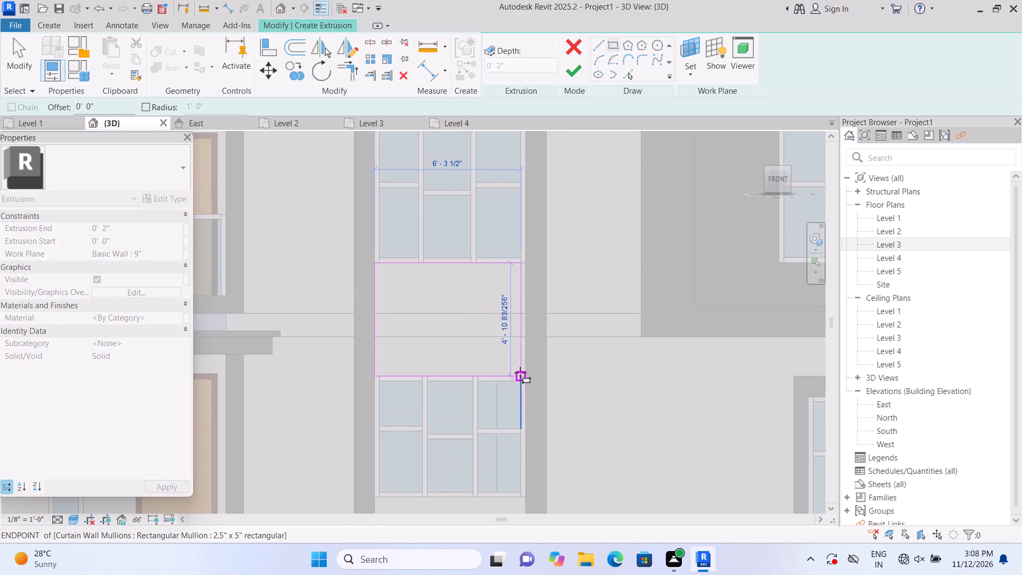
scroll(520, 373, up, 2)
click(527, 372)
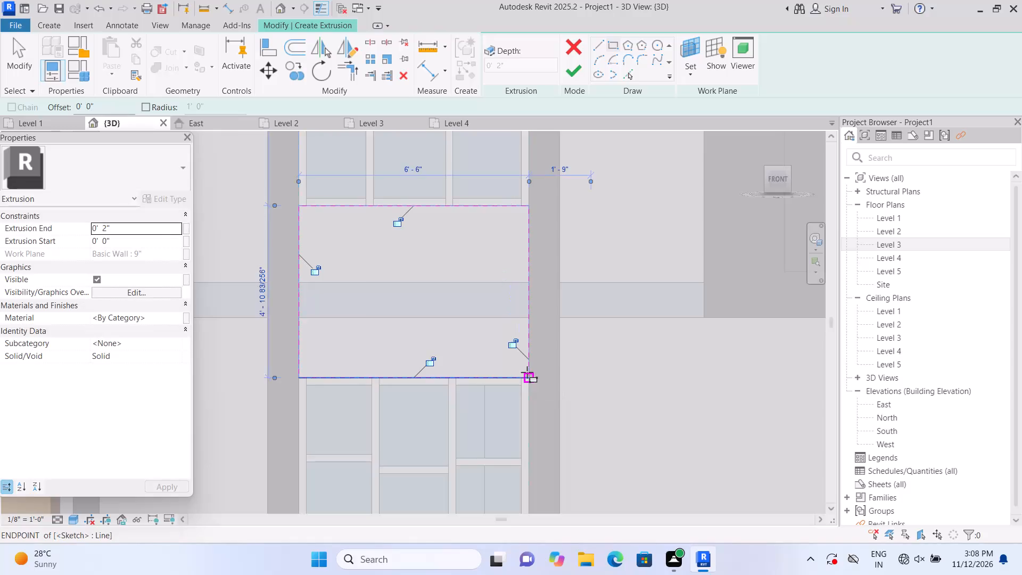
click(580, 70)
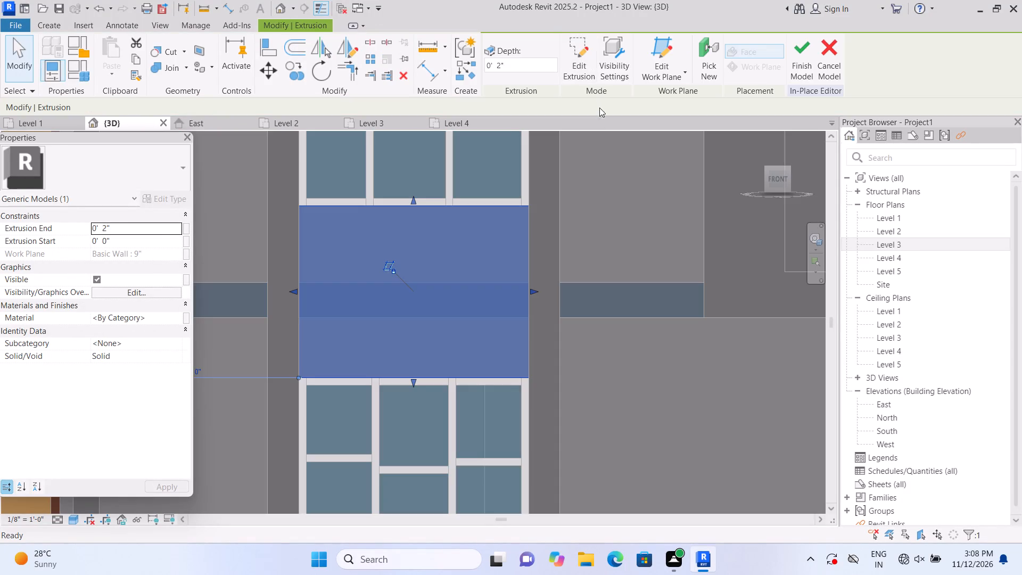
scroll(603, 117, down, 5)
scroll(623, 216, down, 3)
key(Escape)
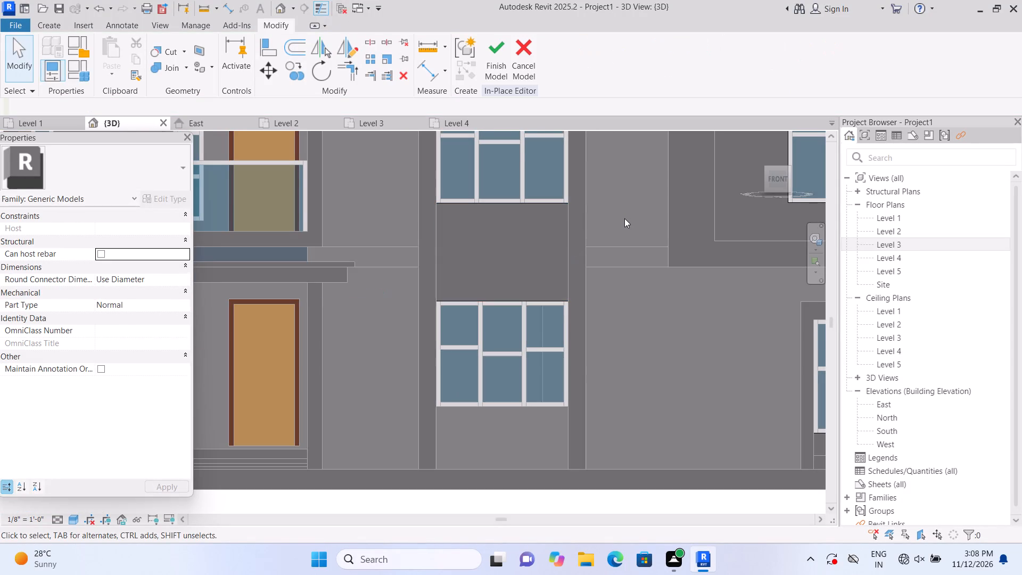
Extrude a 2" thick rectangle, 6'-6" by about 3'-1", on the front wall below the middle bay's lower window, down to the base.
scroll(624, 218, down, 1)
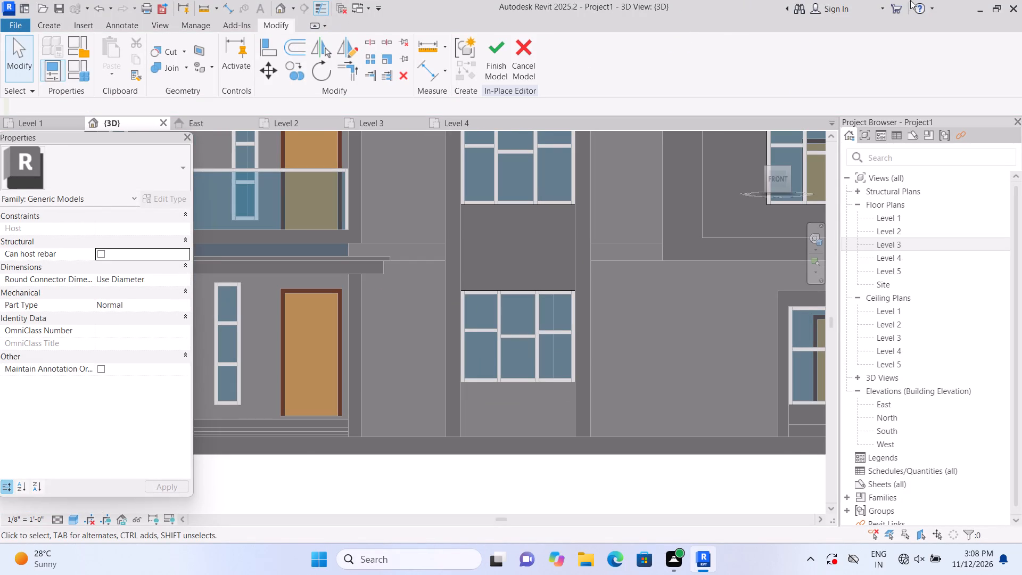
click(58, 28)
click(99, 69)
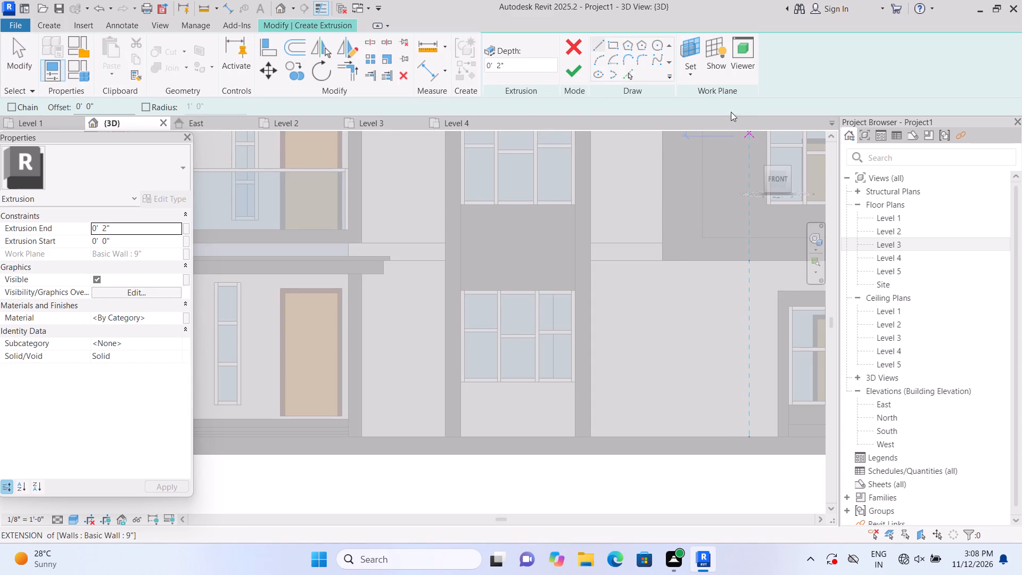
click(695, 78)
click(705, 118)
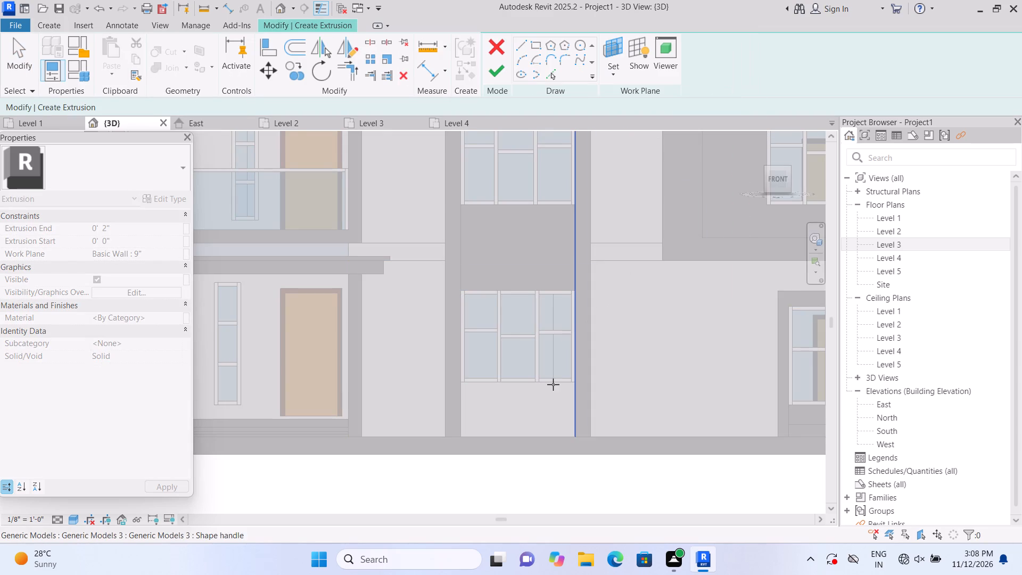
click(629, 373)
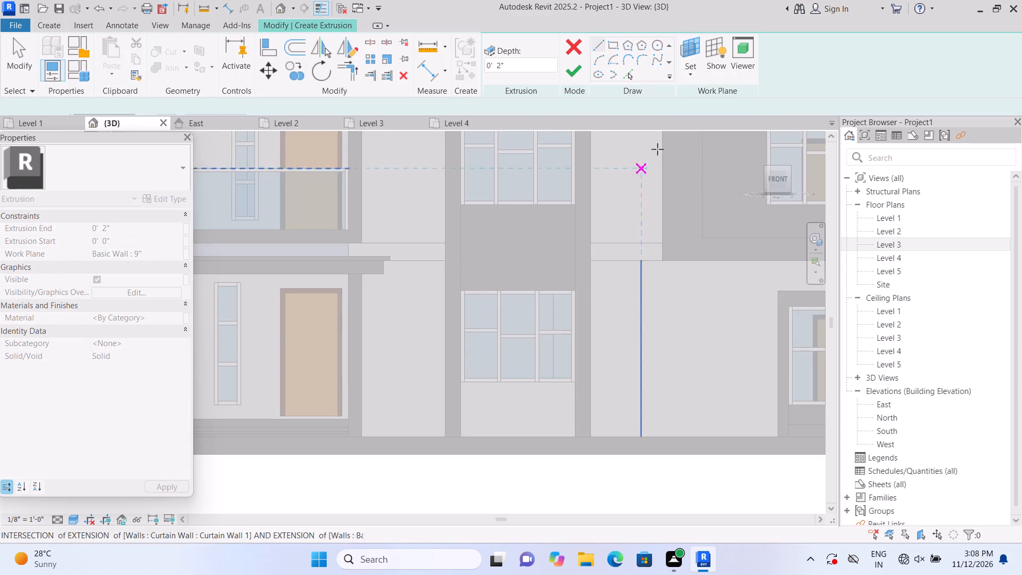
click(616, 47)
scroll(481, 428, up, 3)
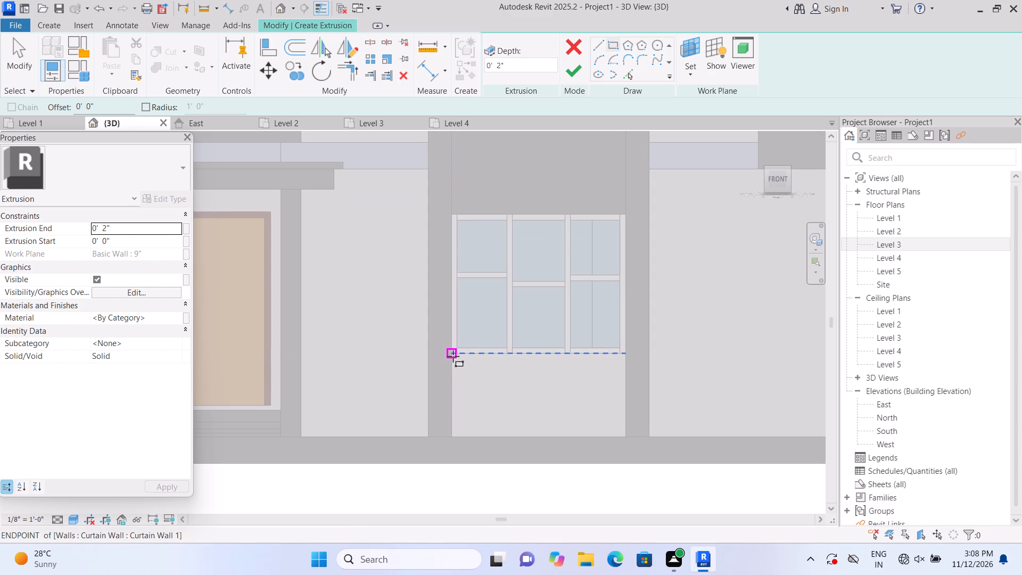
click(453, 356)
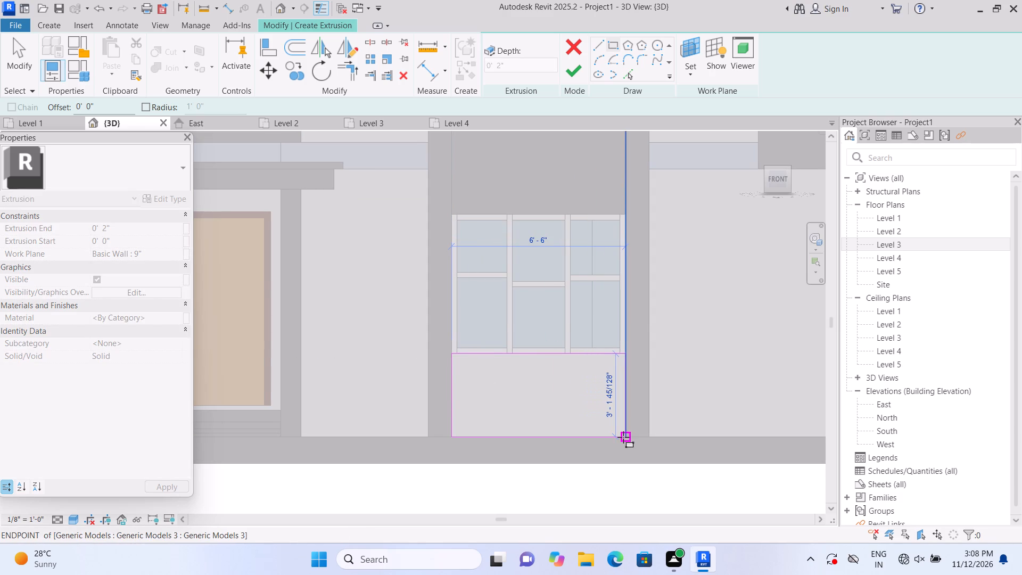
click(623, 437)
click(578, 71)
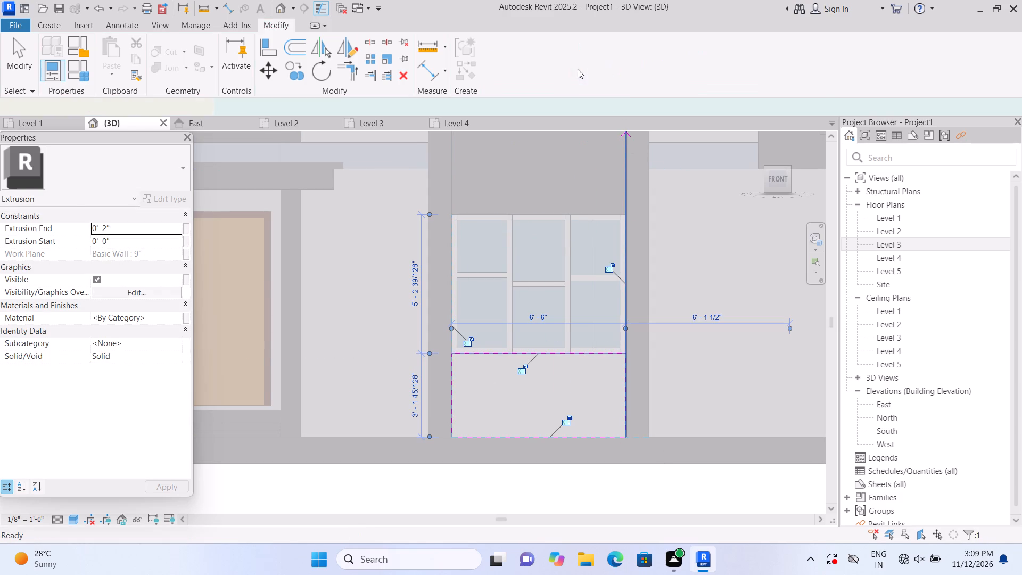
scroll(606, 367, down, 3)
click(624, 470)
Extrude a 2" thick rectangle, 17'-1 1/2" by 1'-0", over the roof-edge strip spanning above the middle bay's upper window.
scroll(623, 471, down, 5)
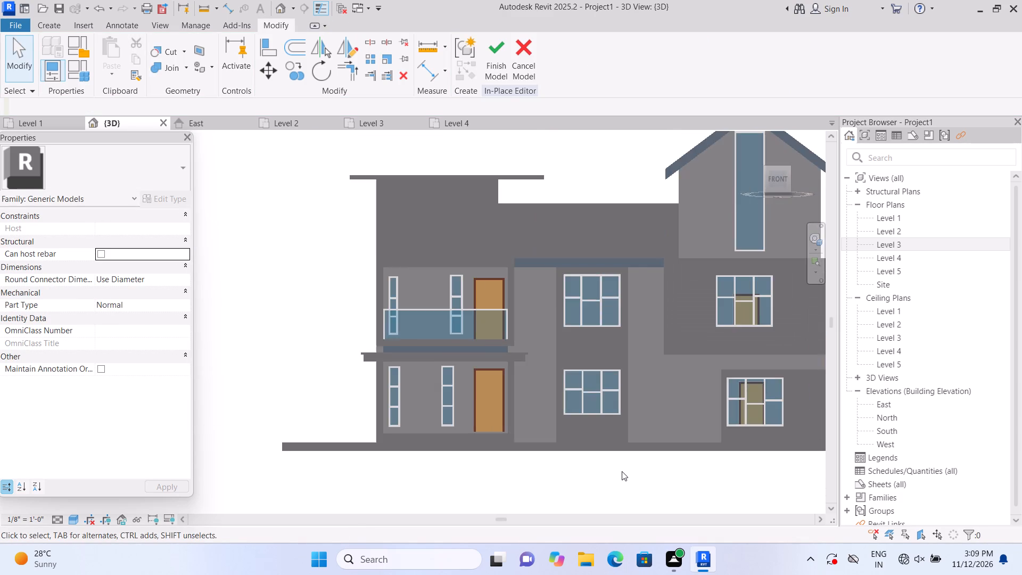
scroll(622, 471, up, 2)
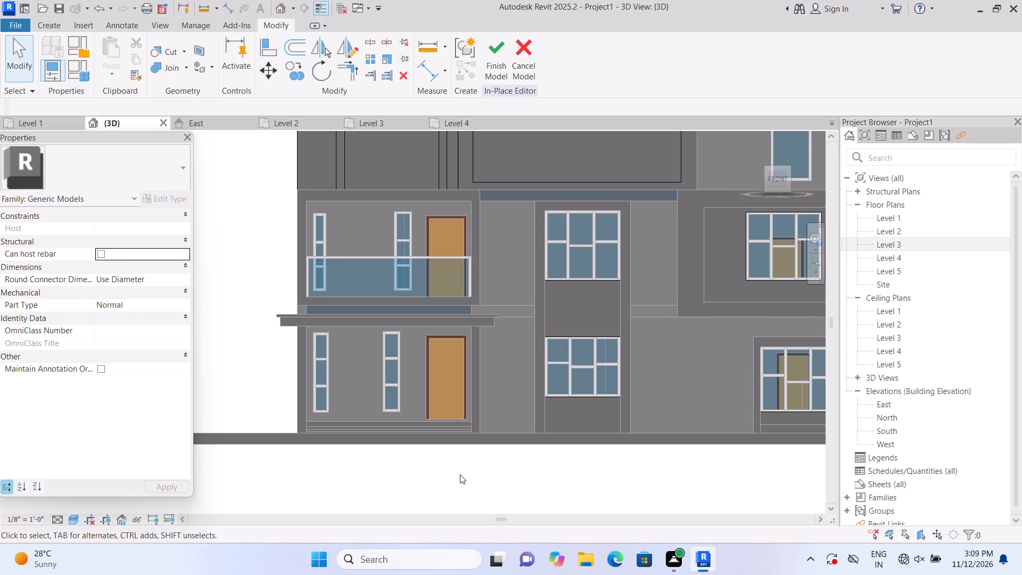
scroll(482, 473, up, 1)
scroll(490, 468, down, 3)
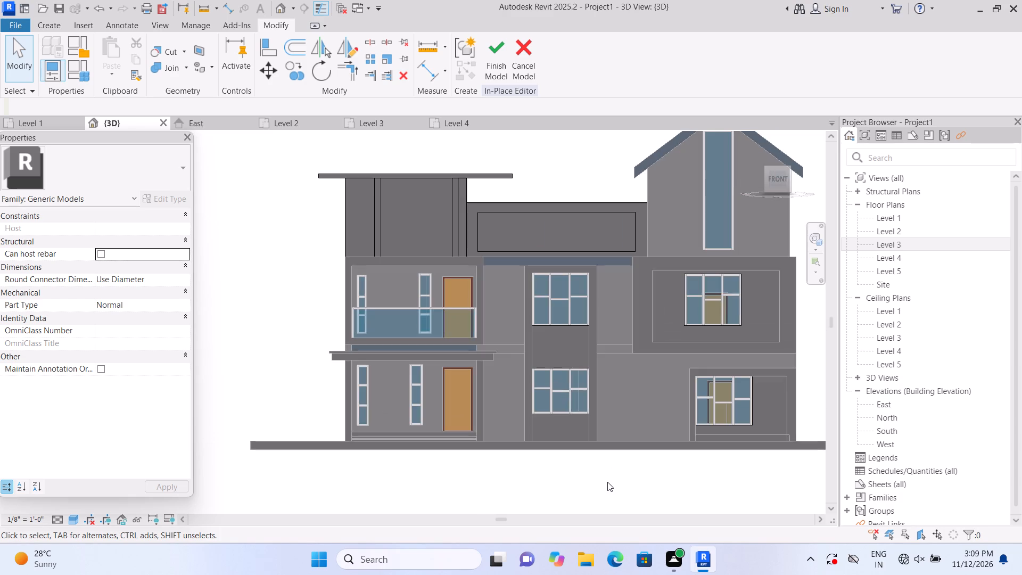
middle_drag(601, 484, 524, 485)
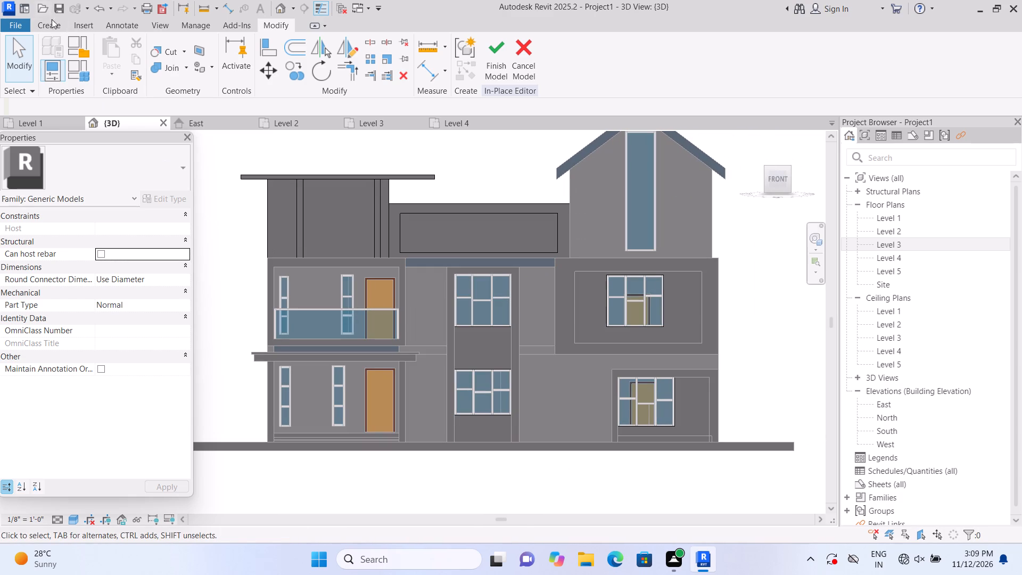
click(52, 23)
click(125, 53)
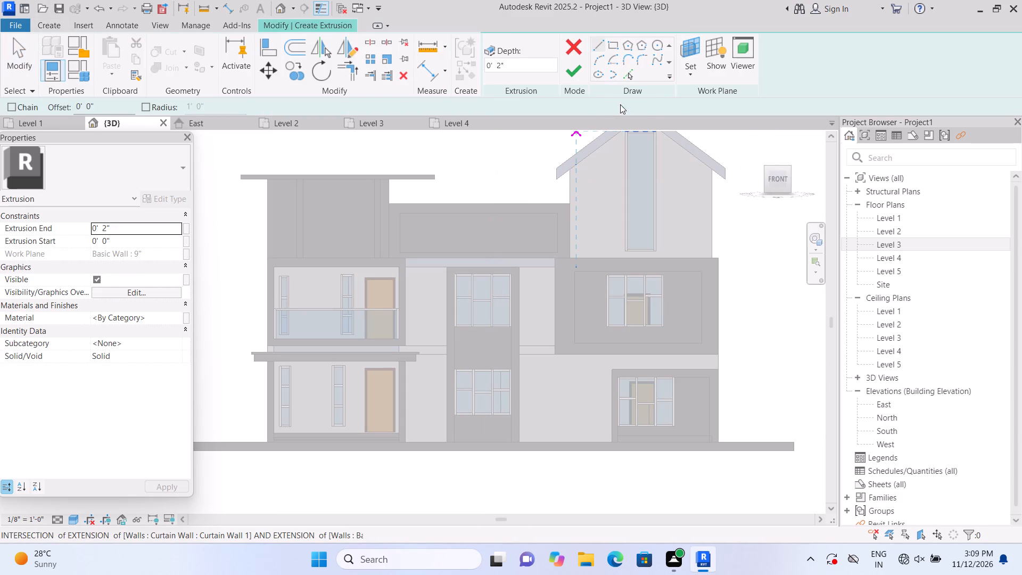
click(681, 76)
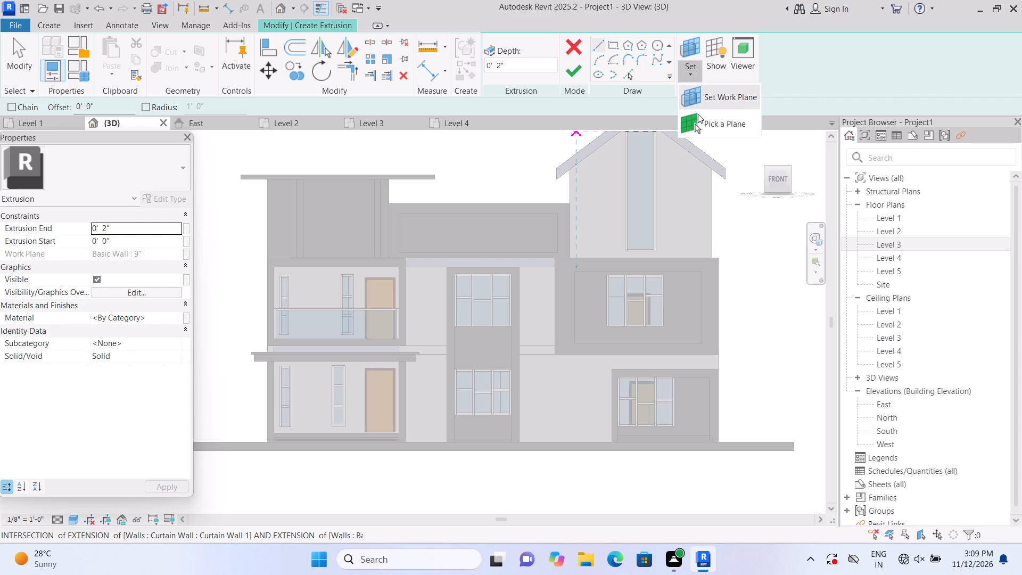
click(699, 116)
scroll(633, 195, up, 1)
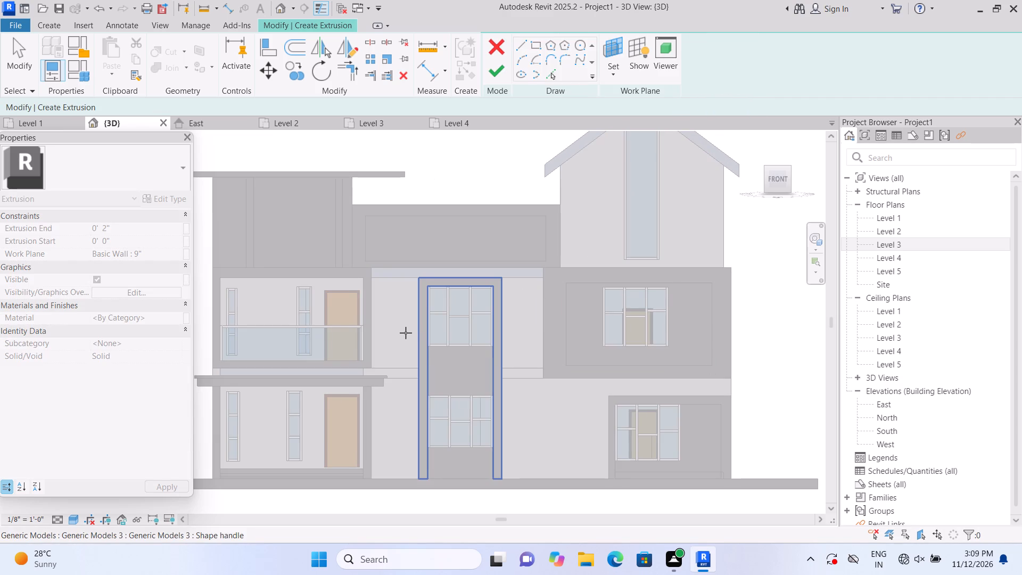
scroll(405, 333, up, 1)
click(405, 333)
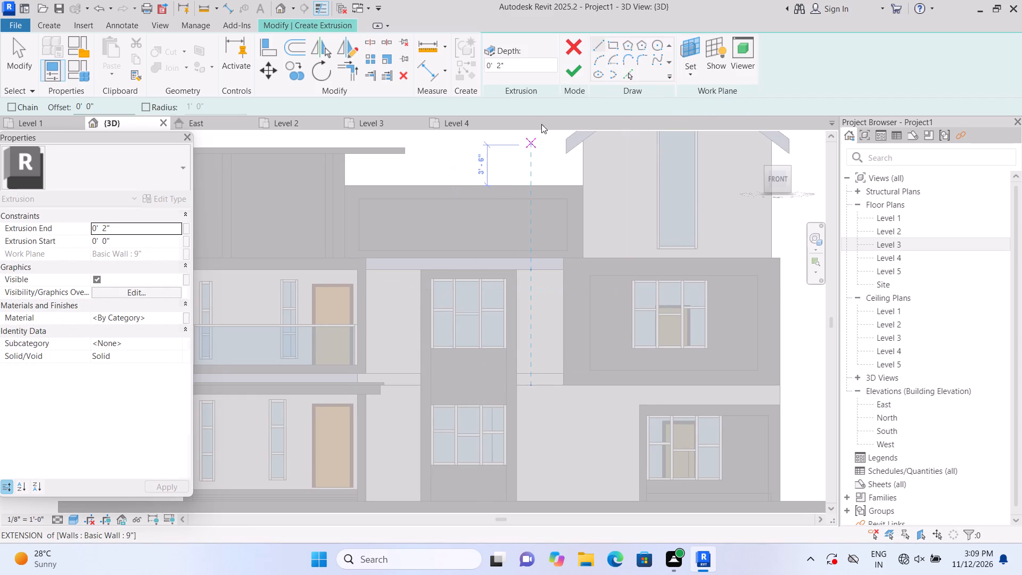
click(611, 42)
scroll(449, 251, up, 1)
scroll(376, 300, up, 1)
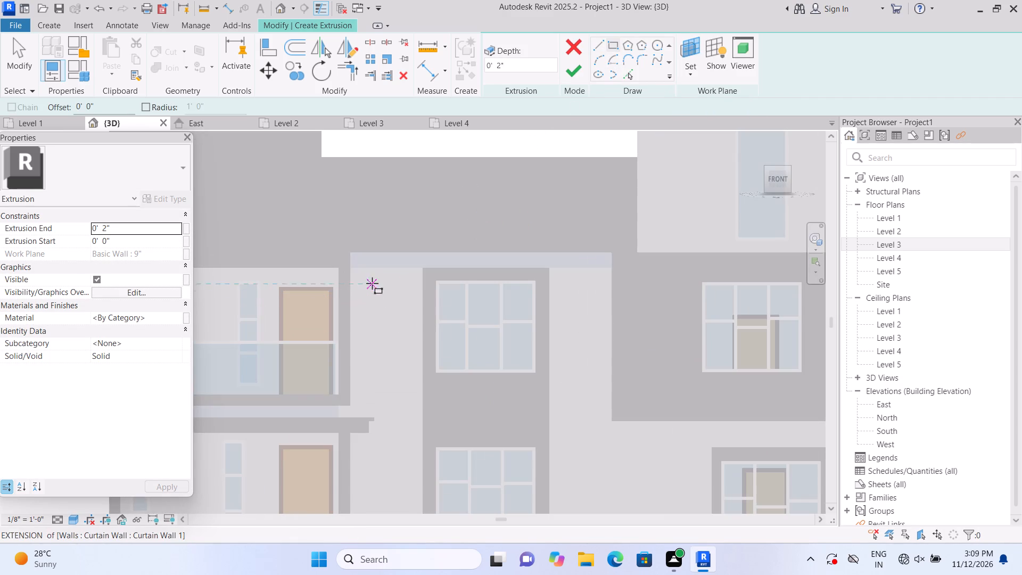
click(356, 256)
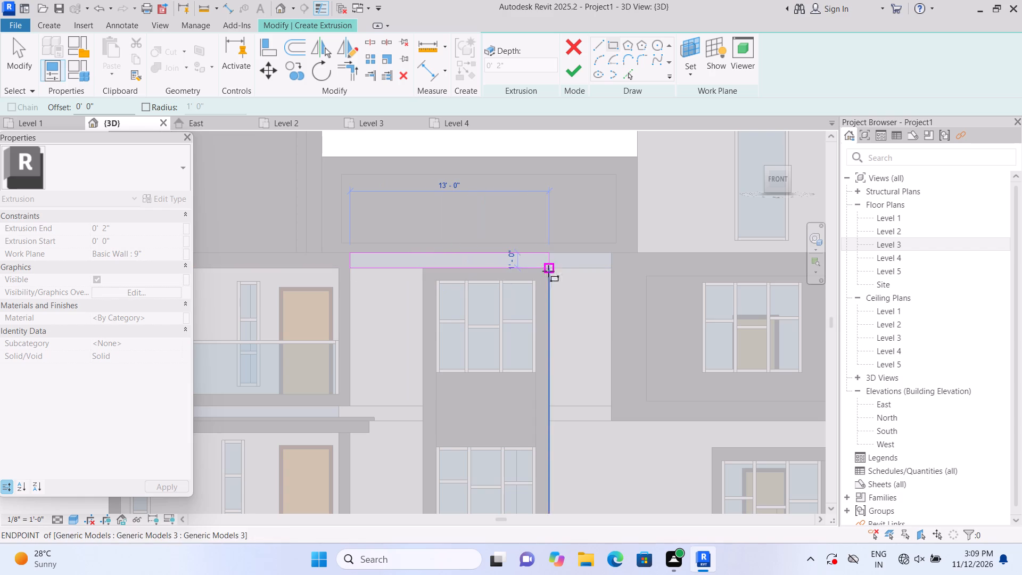
click(609, 267)
click(581, 76)
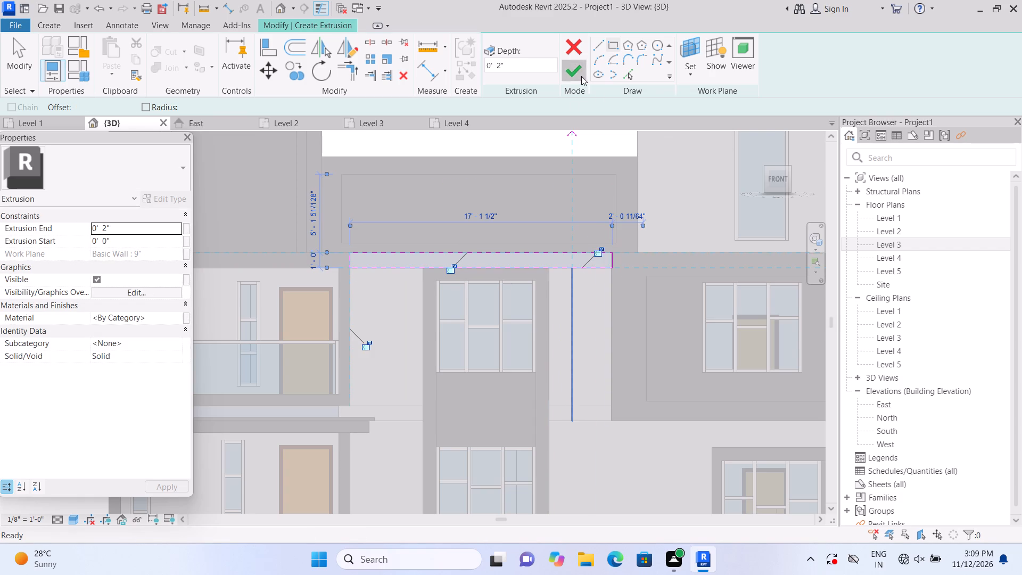
click(579, 146)
Extrude a 2" thick rectangle, about 9'-0" tall, on the upper-storey front wall between the balcony bay and the middle window bay.
scroll(579, 145, down, 1)
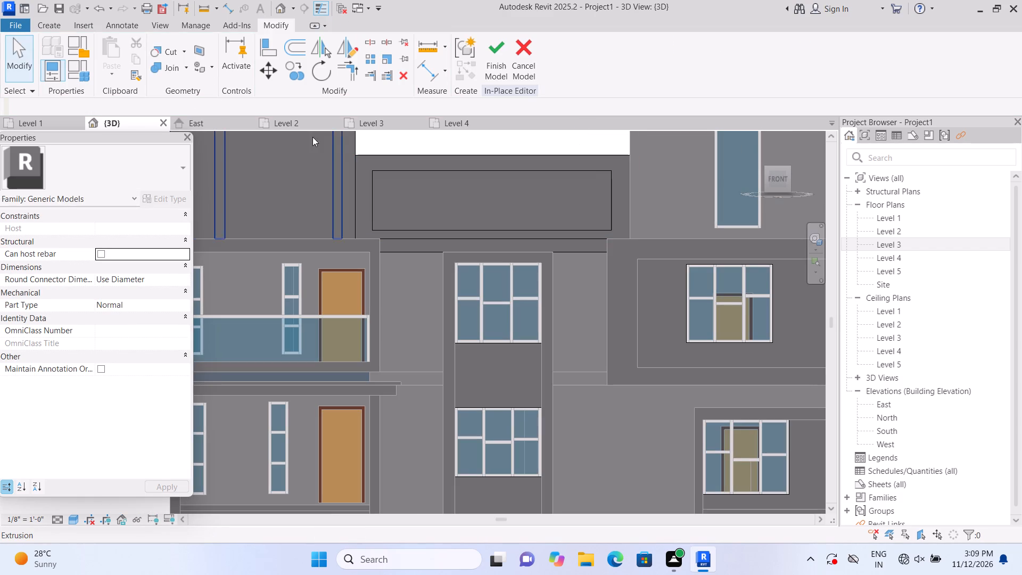
click(52, 29)
click(109, 44)
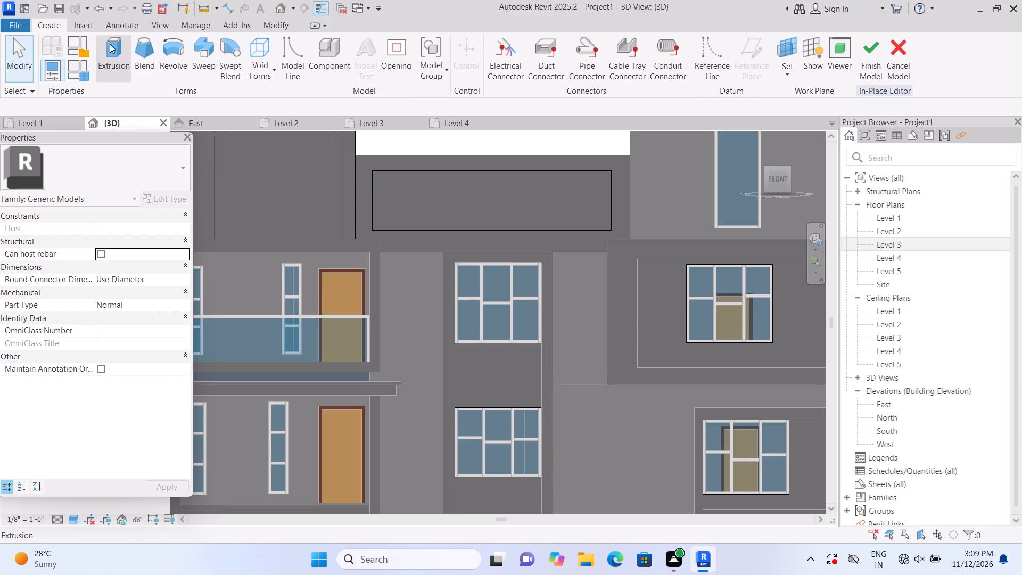
click(691, 80)
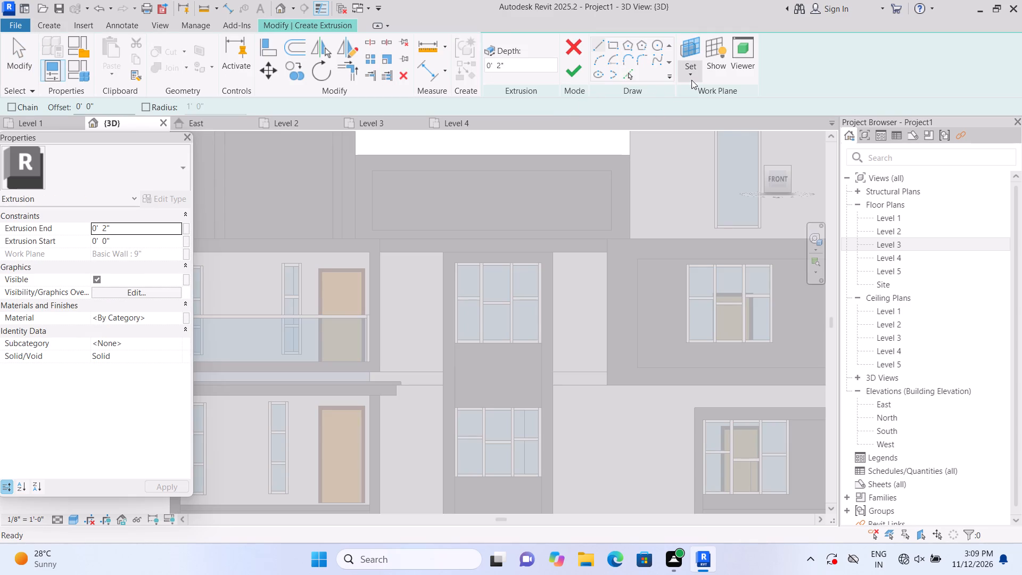
click(705, 122)
scroll(604, 304, down, 2)
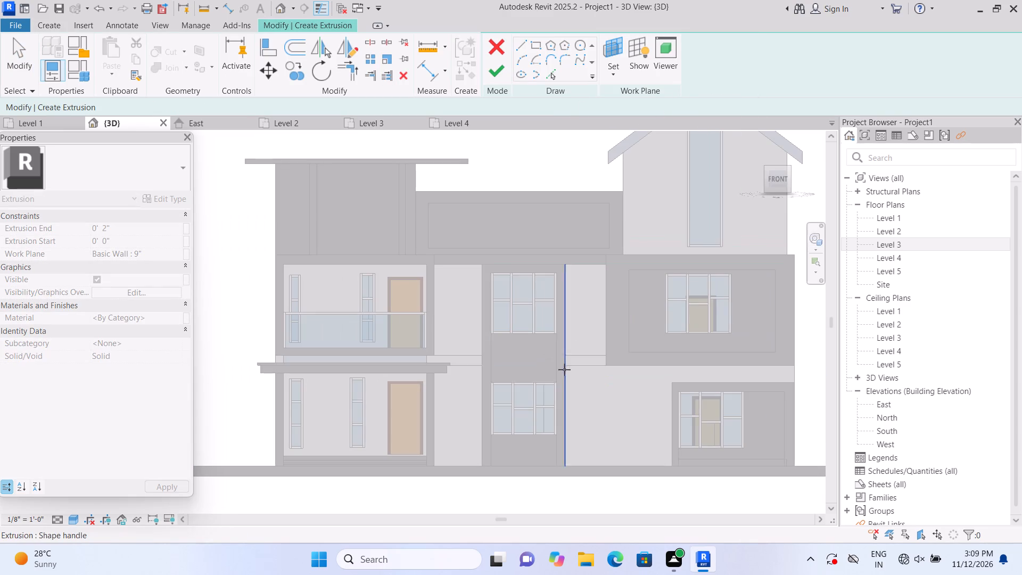
scroll(522, 381, up, 2)
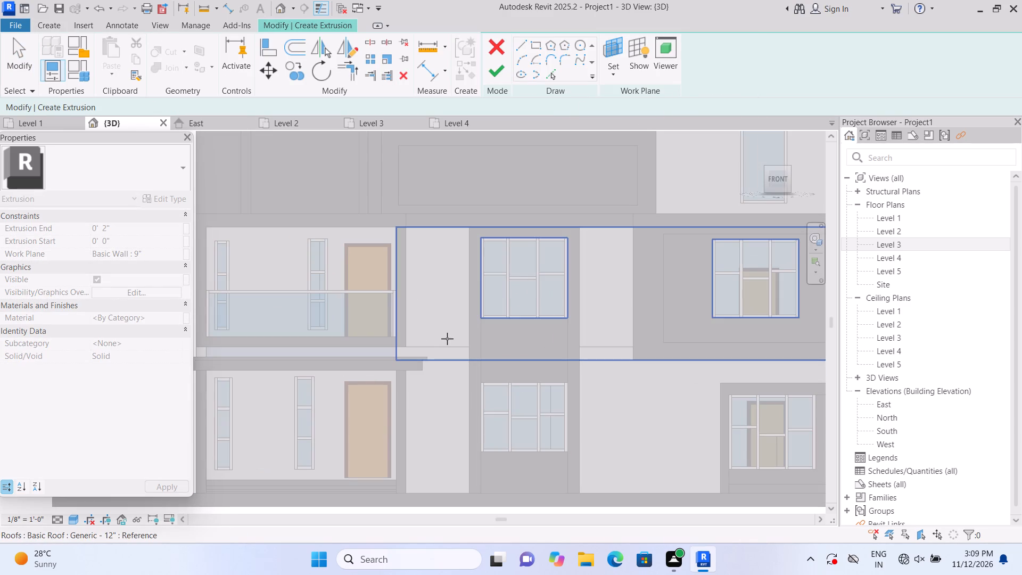
click(445, 334)
scroll(446, 334, up, 1)
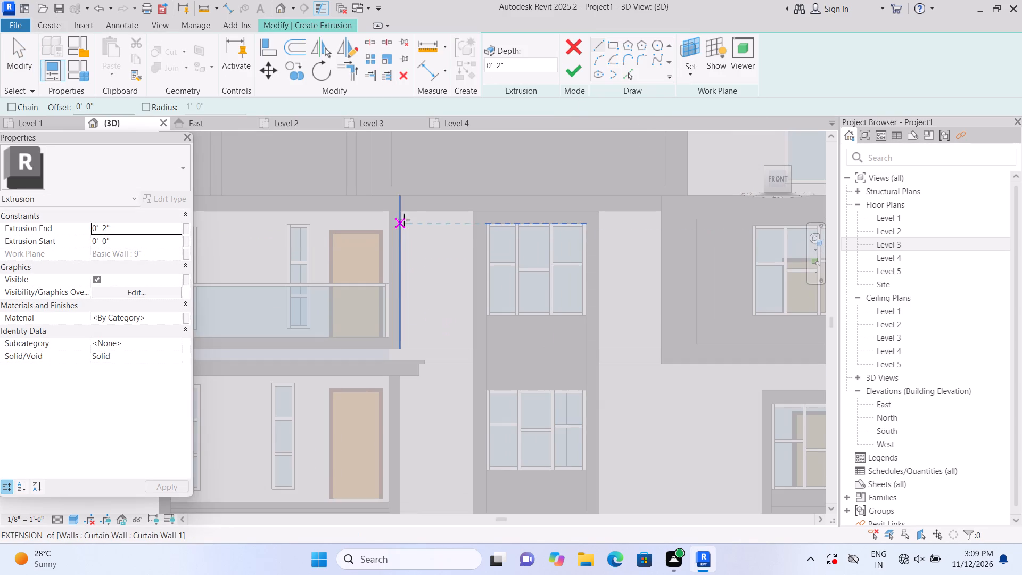
click(402, 213)
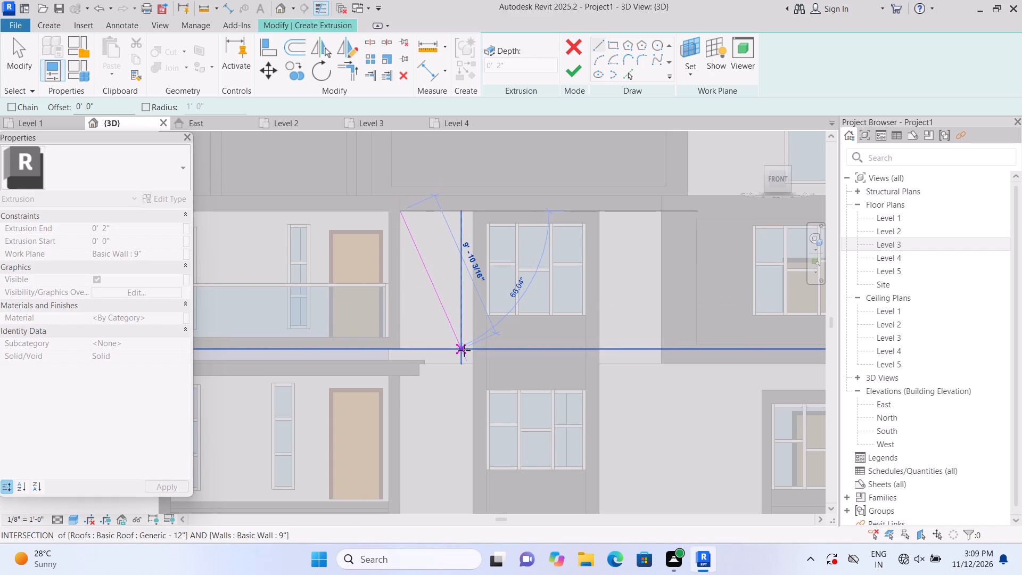
scroll(468, 357, up, 2)
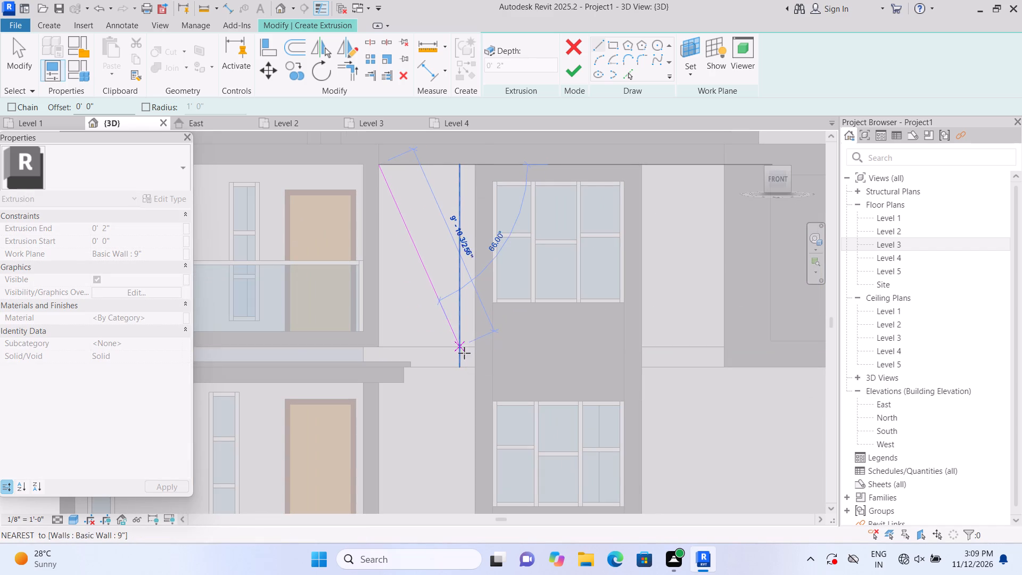
click(614, 45)
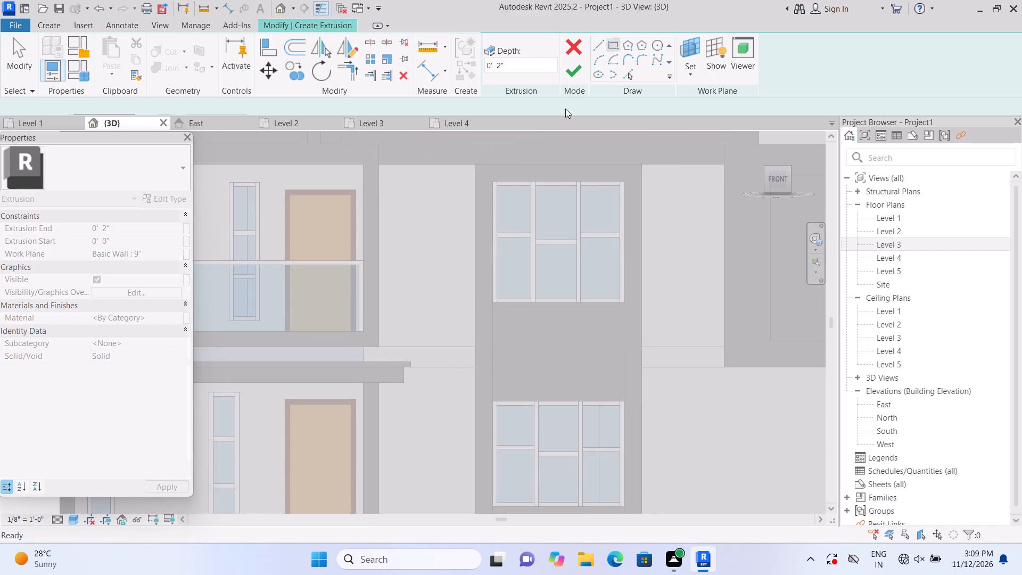
click(382, 166)
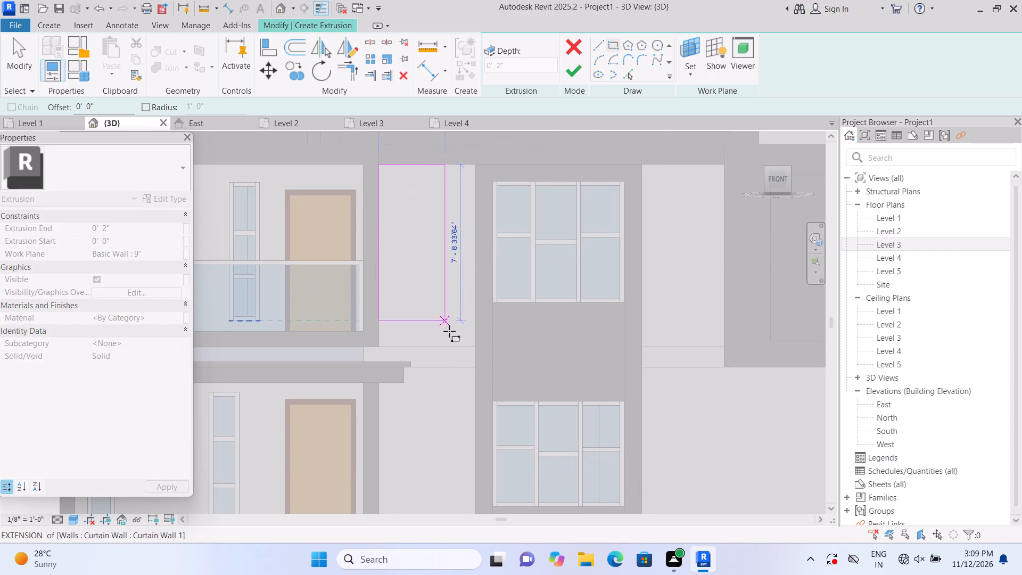
scroll(459, 357, up, 2)
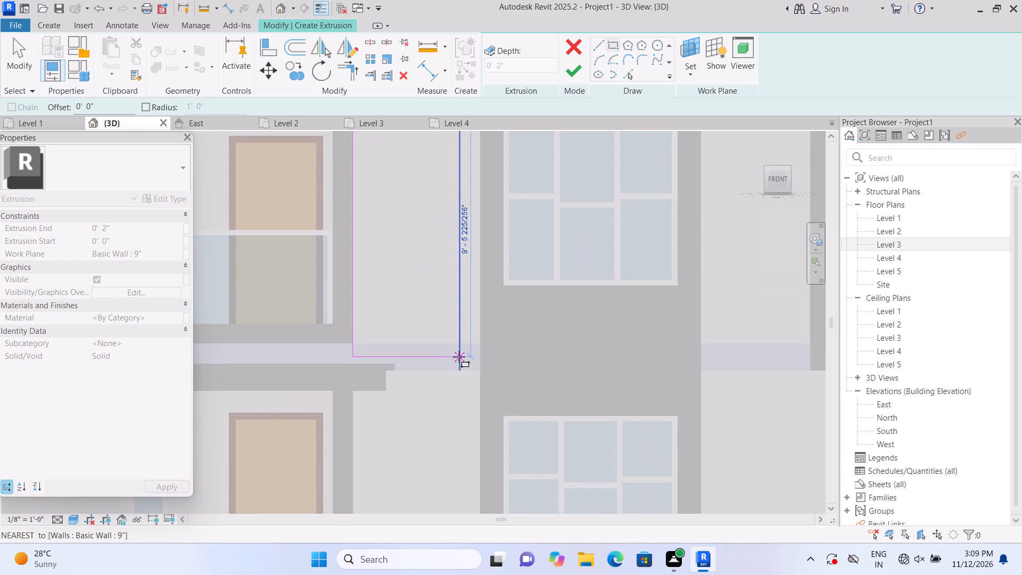
click(481, 341)
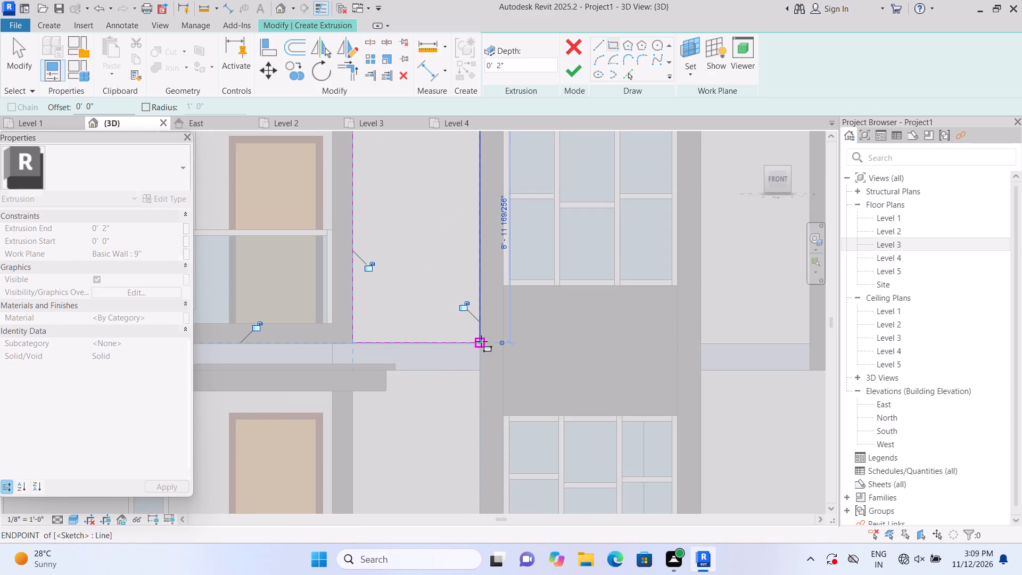
click(568, 73)
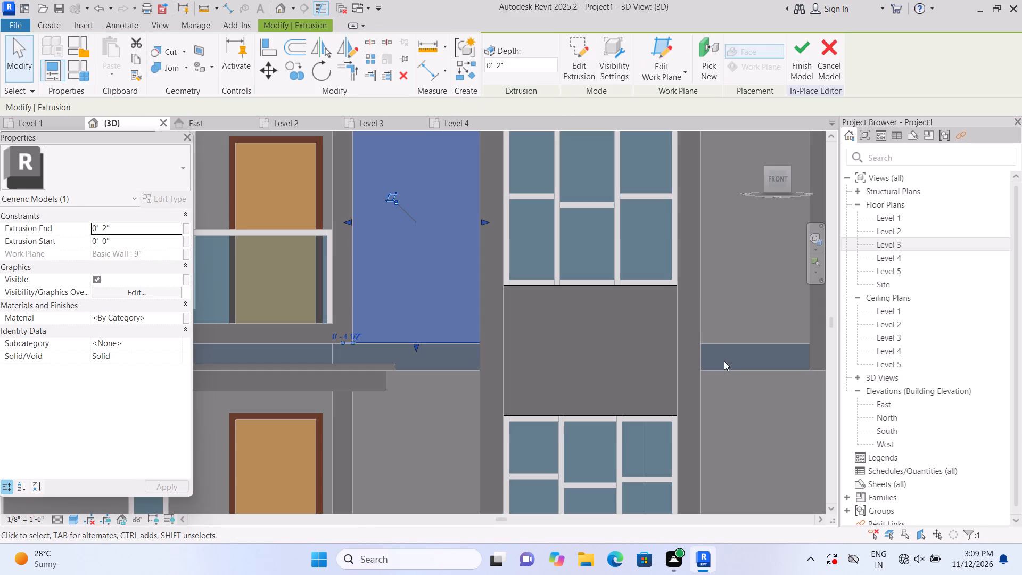
scroll(727, 347, down, 1)
click(745, 307)
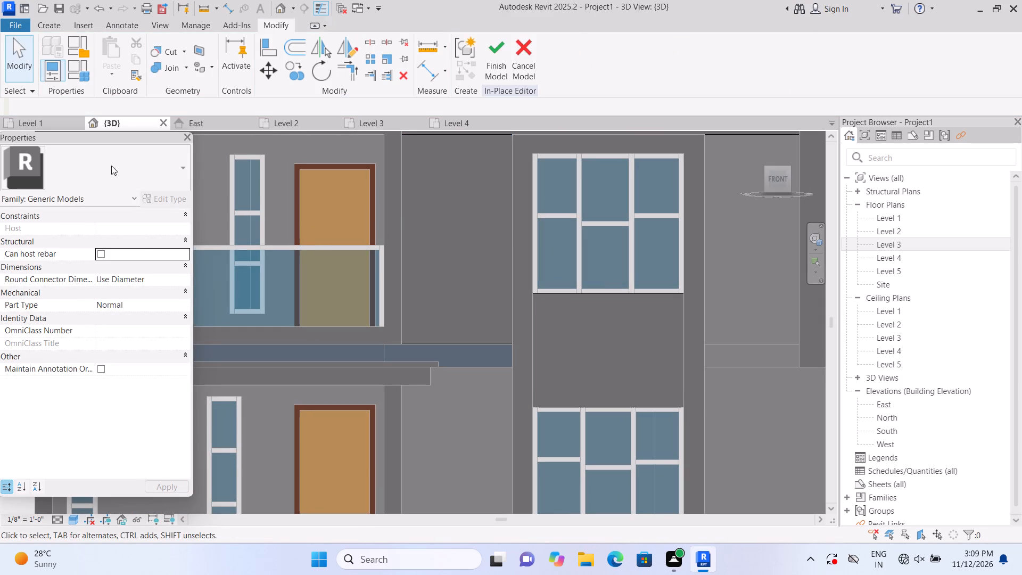
Extrude a 2" thick rectangle, 5'-6" by about 1'-0", on the roof edge directly below the new upper-storey panel beside the balcony.
click(56, 28)
click(120, 51)
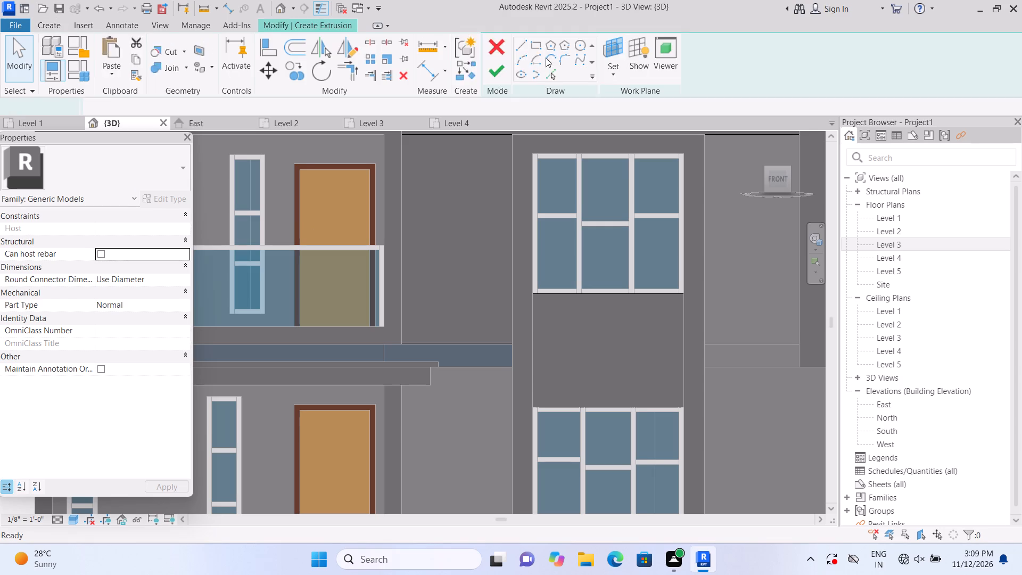
click(693, 75)
click(710, 120)
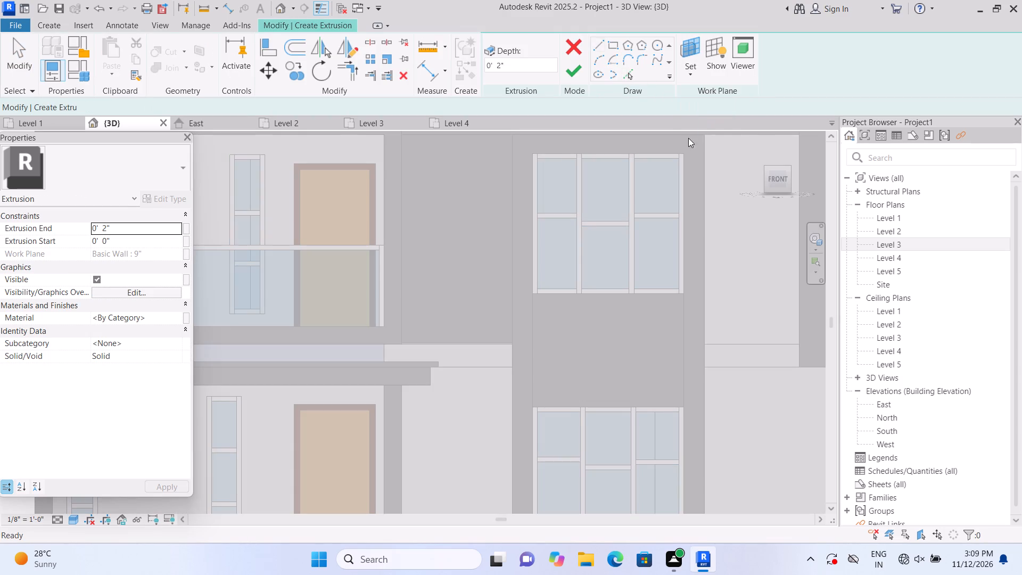
click(484, 359)
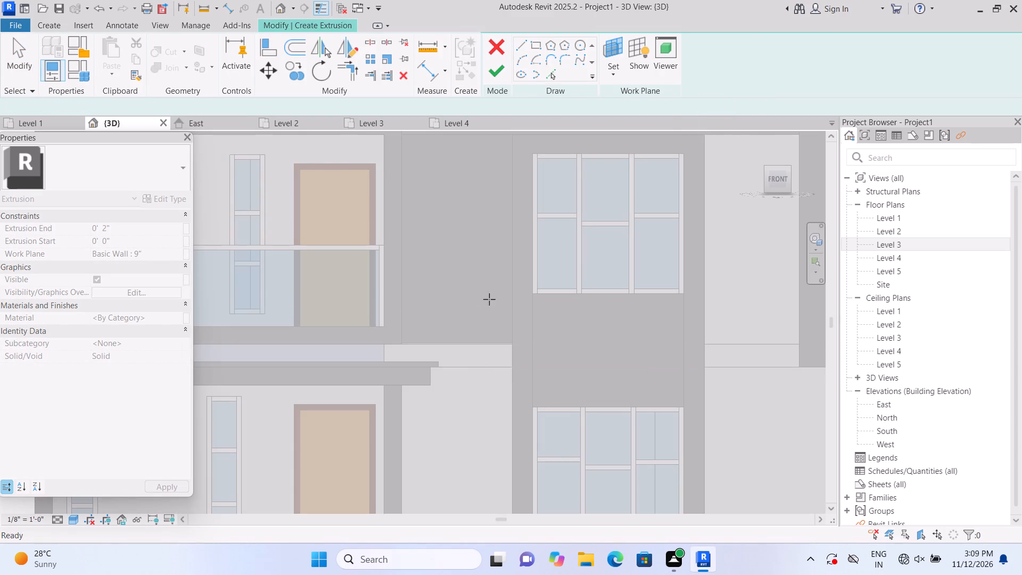
click(612, 42)
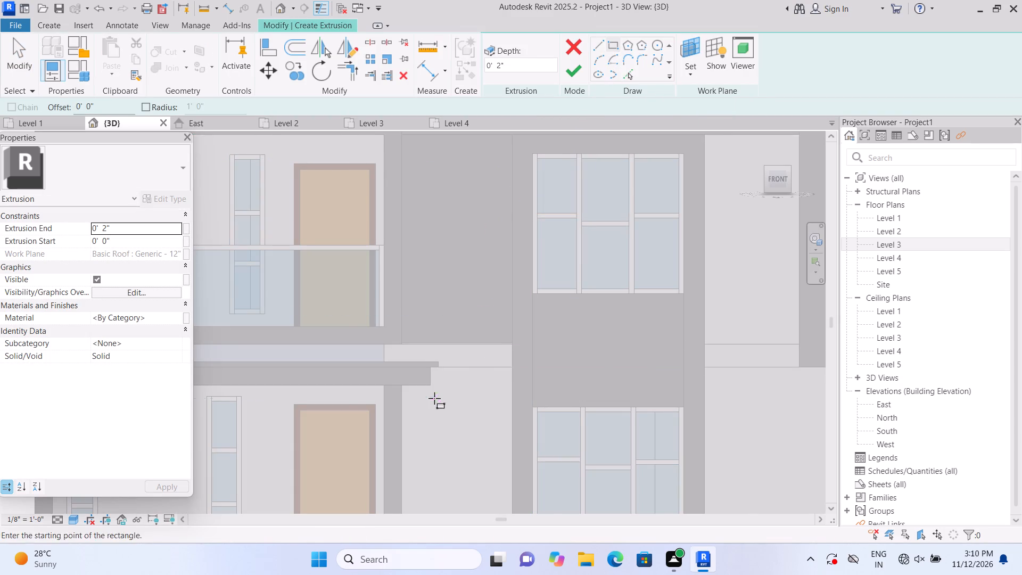
scroll(431, 399, up, 1)
click(378, 338)
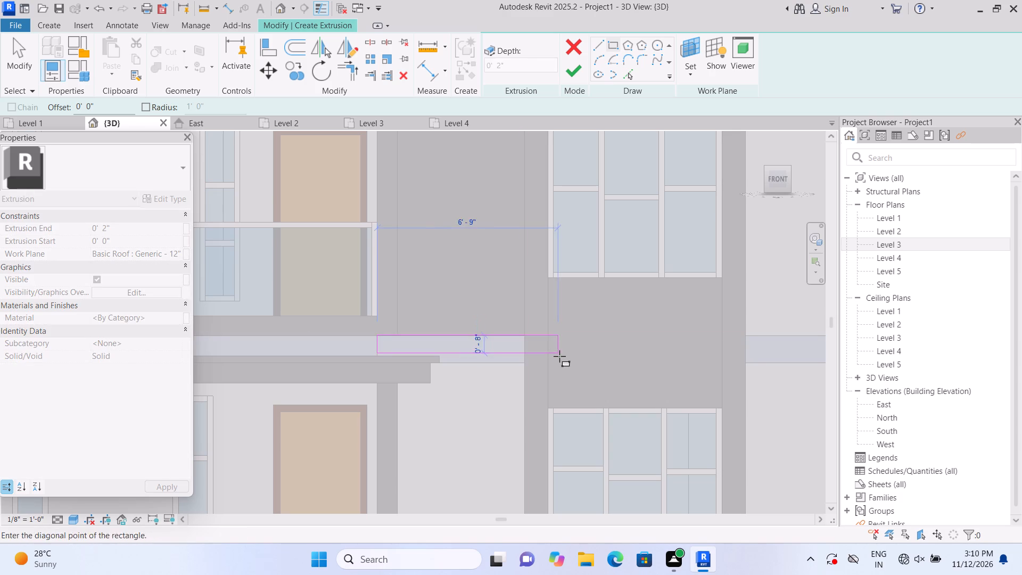
click(528, 364)
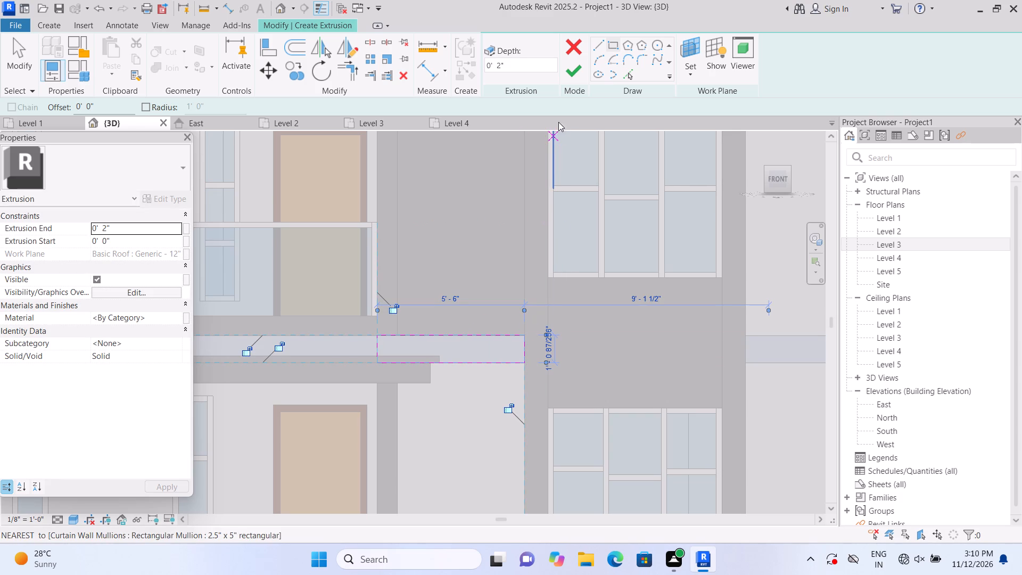
click(576, 79)
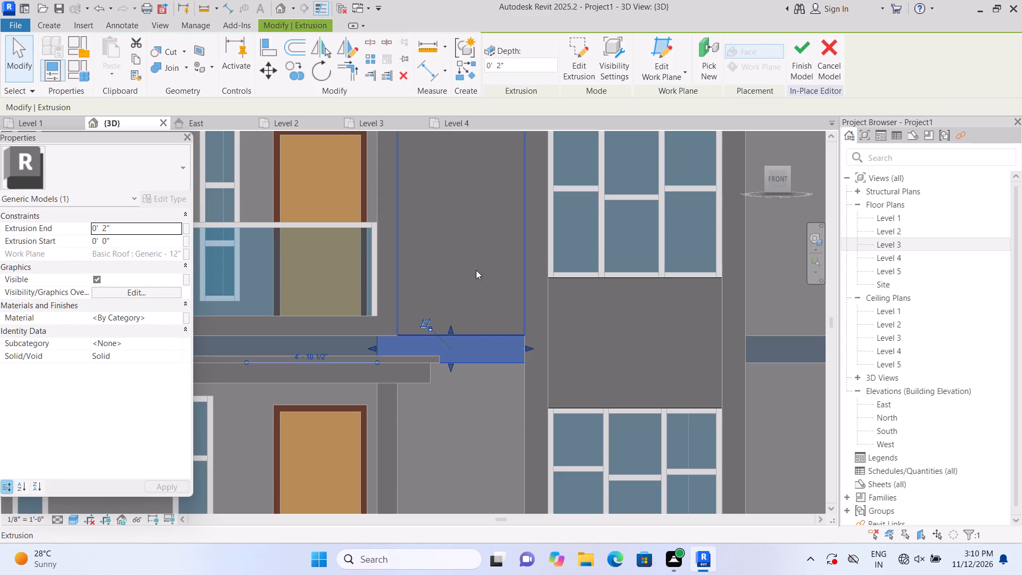
Join the upper-storey panel beside the balcony with the roof-edge panel below it.
click(185, 64)
click(192, 81)
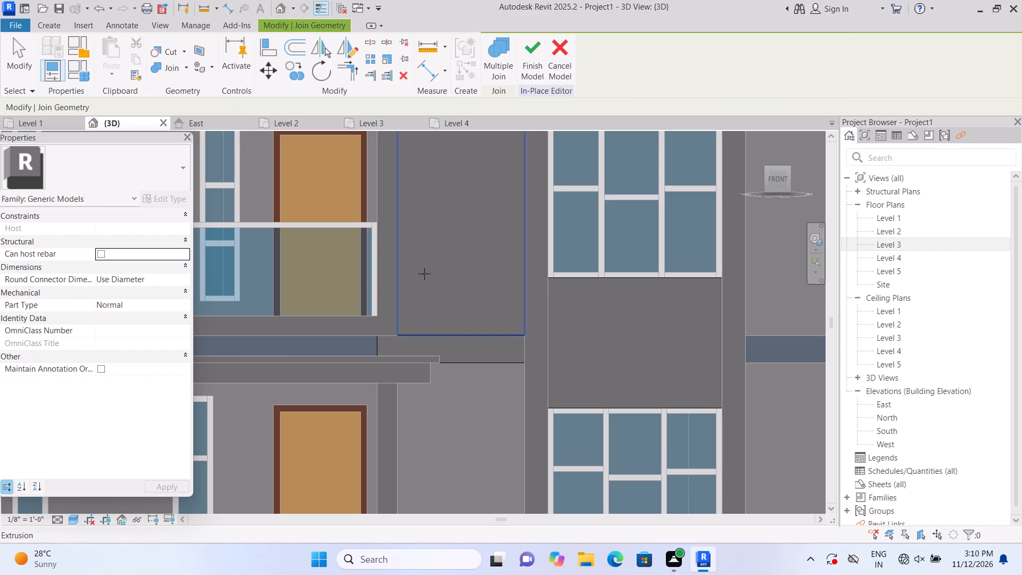
click(425, 274)
click(439, 341)
scroll(458, 284, down, 4)
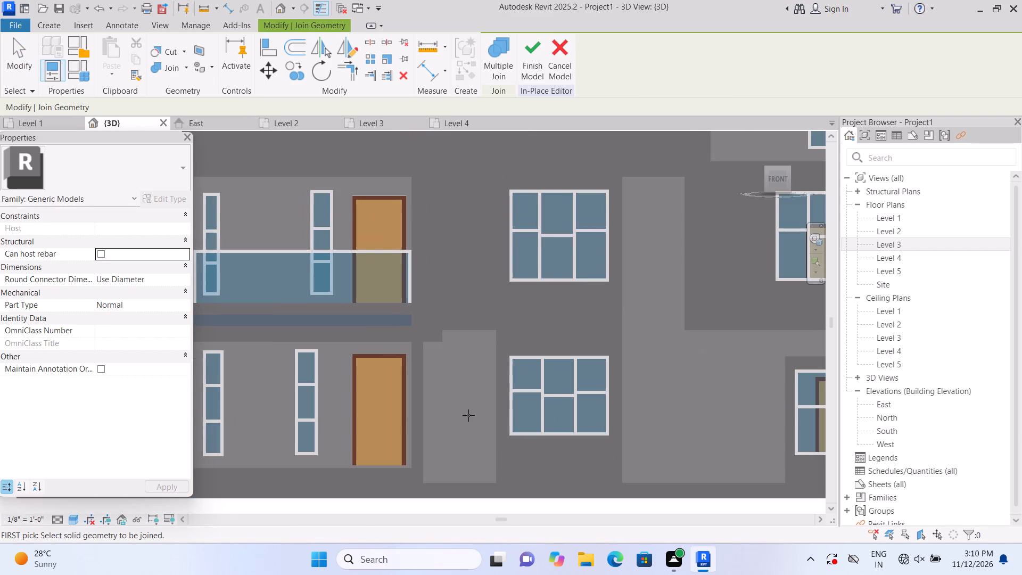
middle_drag(460, 379, 459, 332)
scroll(463, 344, up, 1)
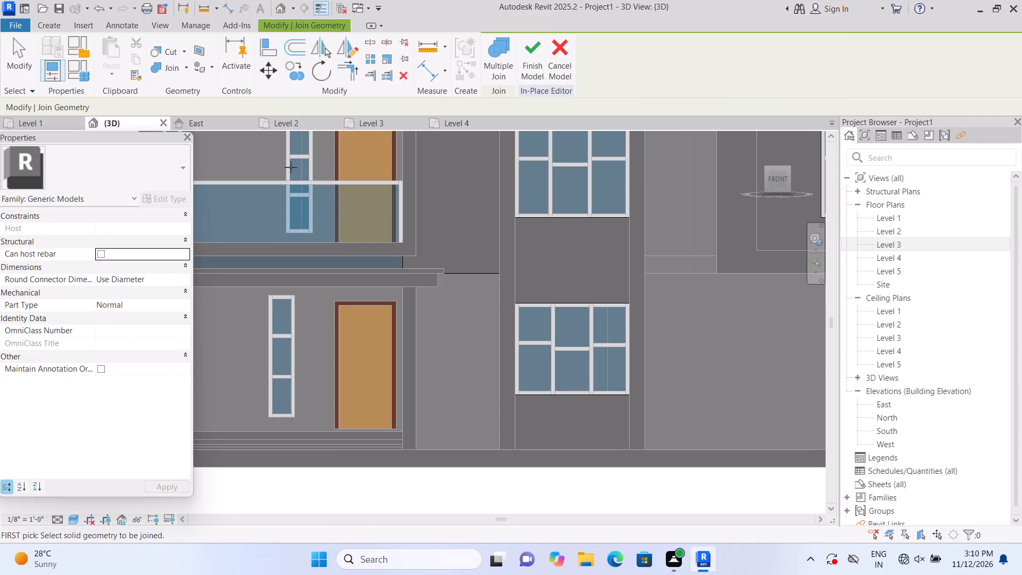
Extrude a 2" thick rectangle, 10'-0" tall, on the ground-storey front wall between the door bay and the middle window bay.
click(47, 27)
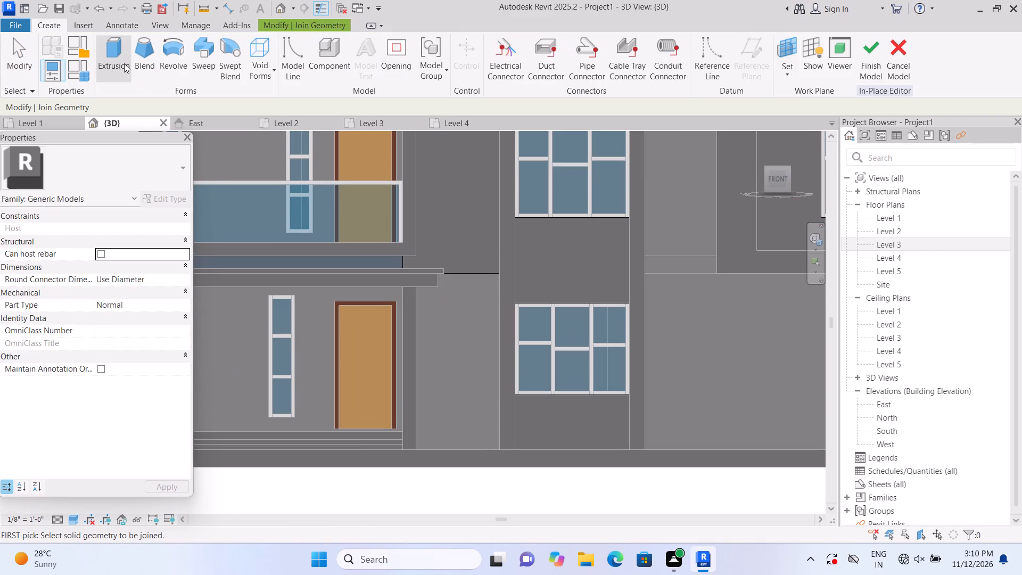
click(124, 63)
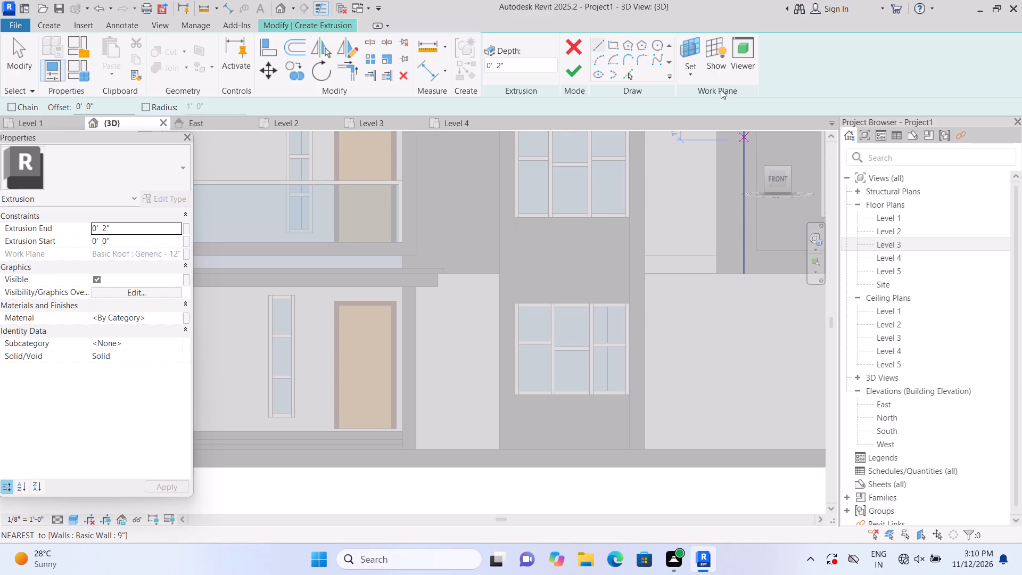
click(683, 74)
click(694, 120)
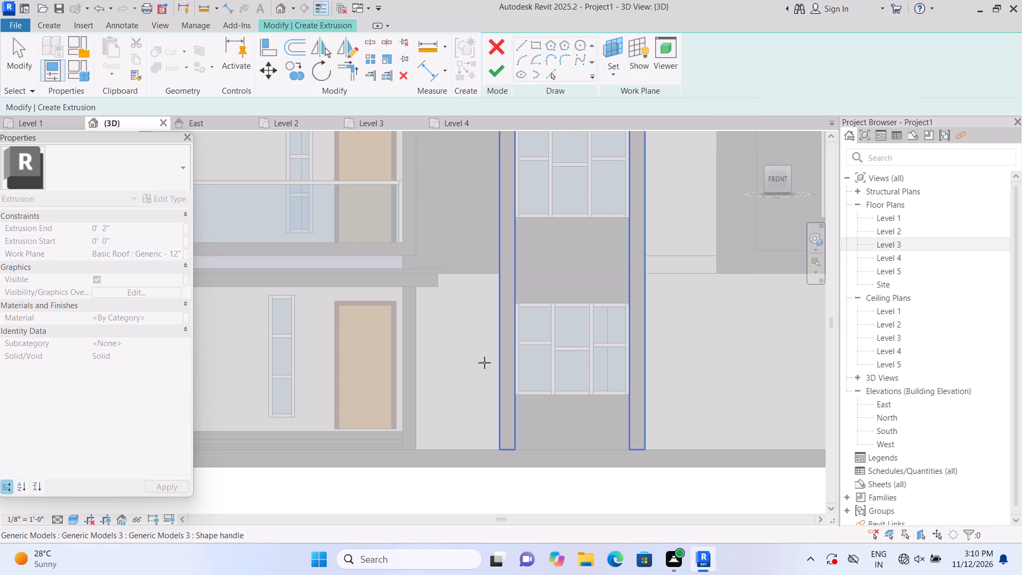
click(472, 369)
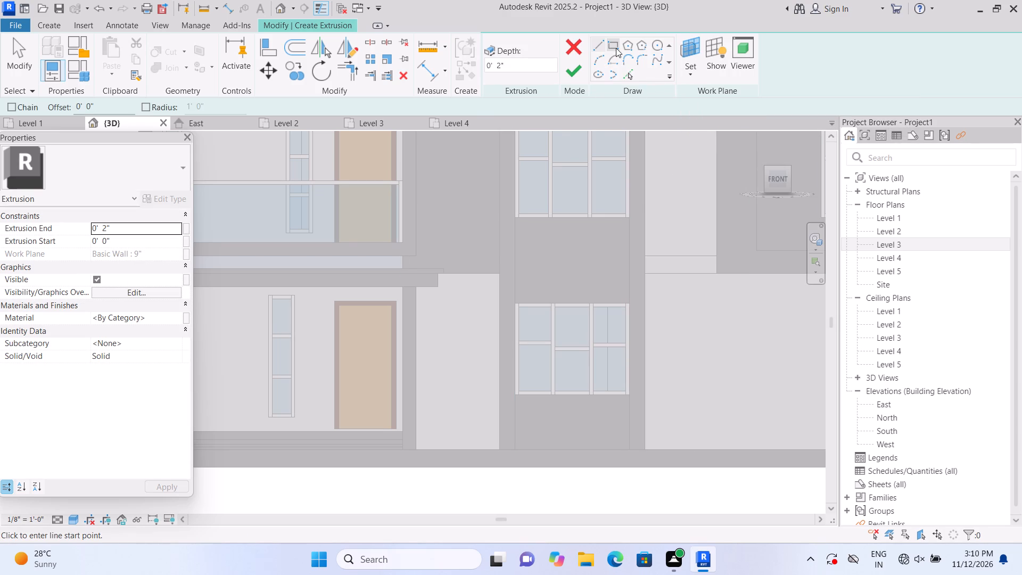
click(615, 46)
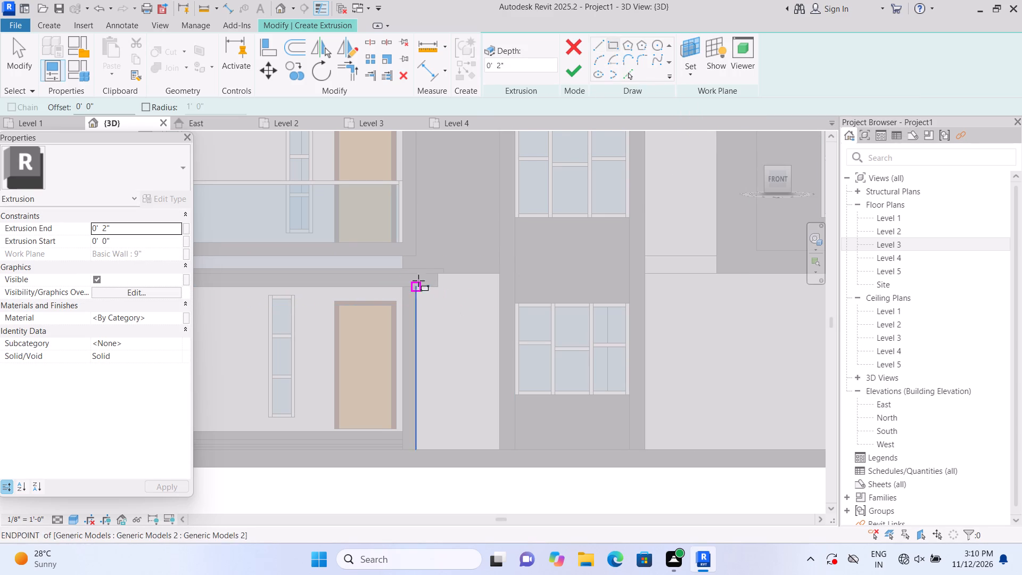
scroll(419, 294, up, 3)
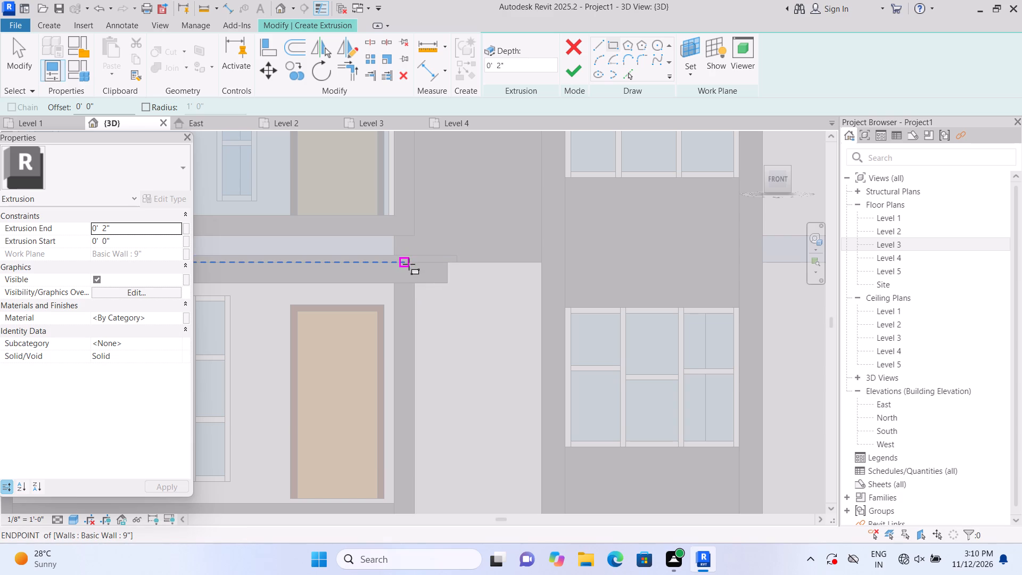
click(412, 265)
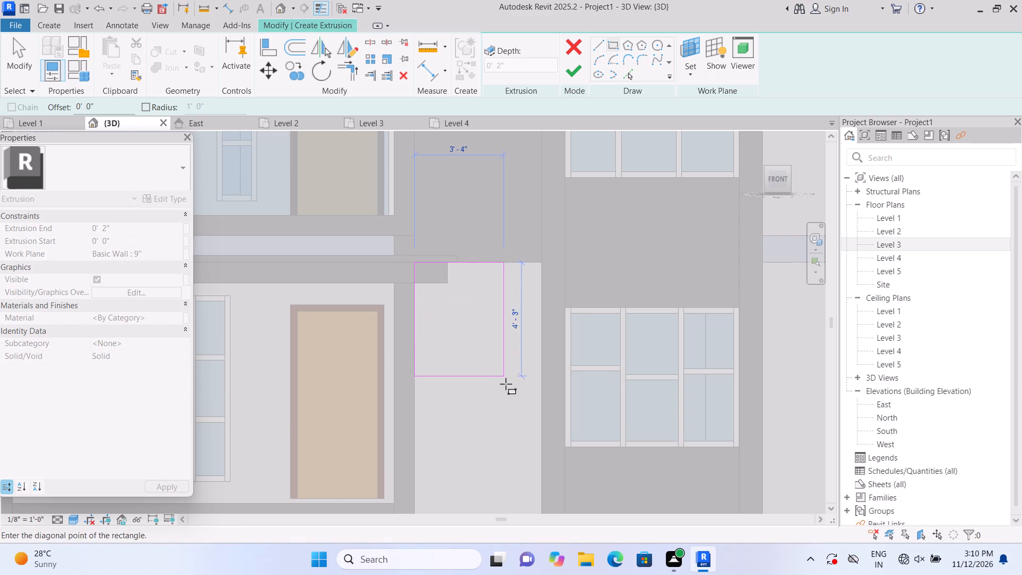
middle_drag(530, 353, 533, 309)
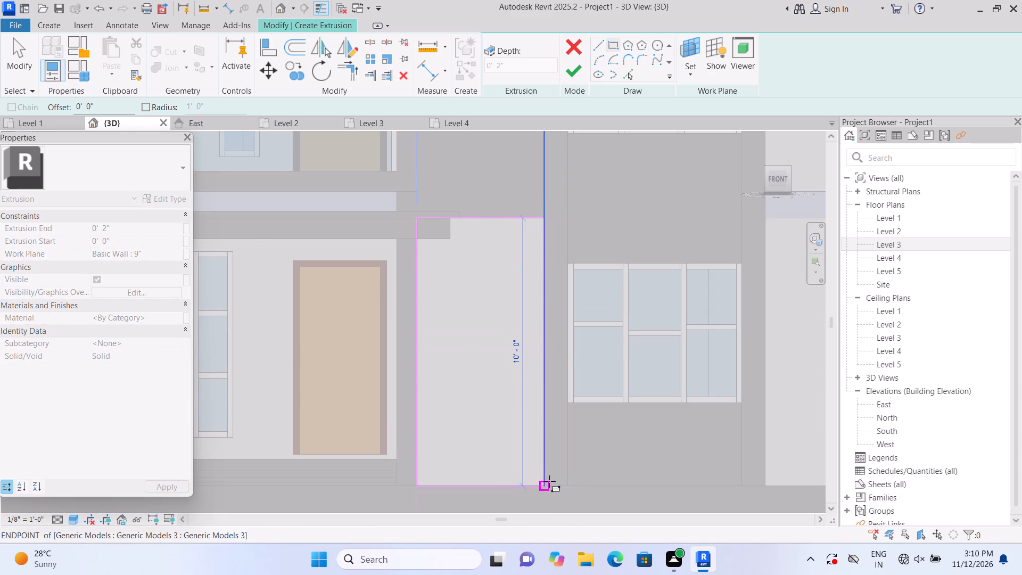
click(549, 481)
click(582, 70)
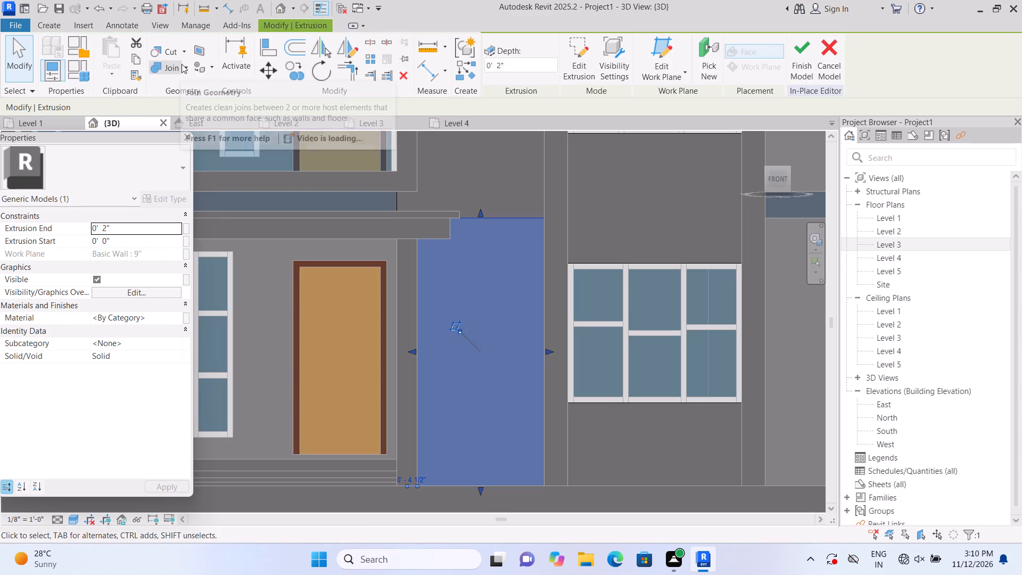
Join the new ground-storey wall panel with the joined upper-storey and roof-edge panel above it.
click(183, 63)
click(189, 85)
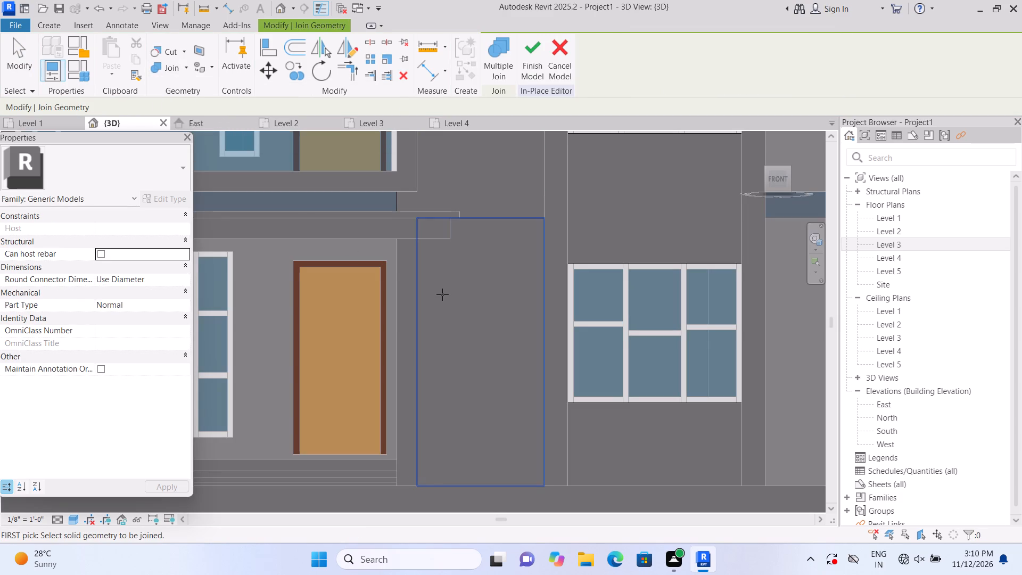
click(442, 295)
click(469, 154)
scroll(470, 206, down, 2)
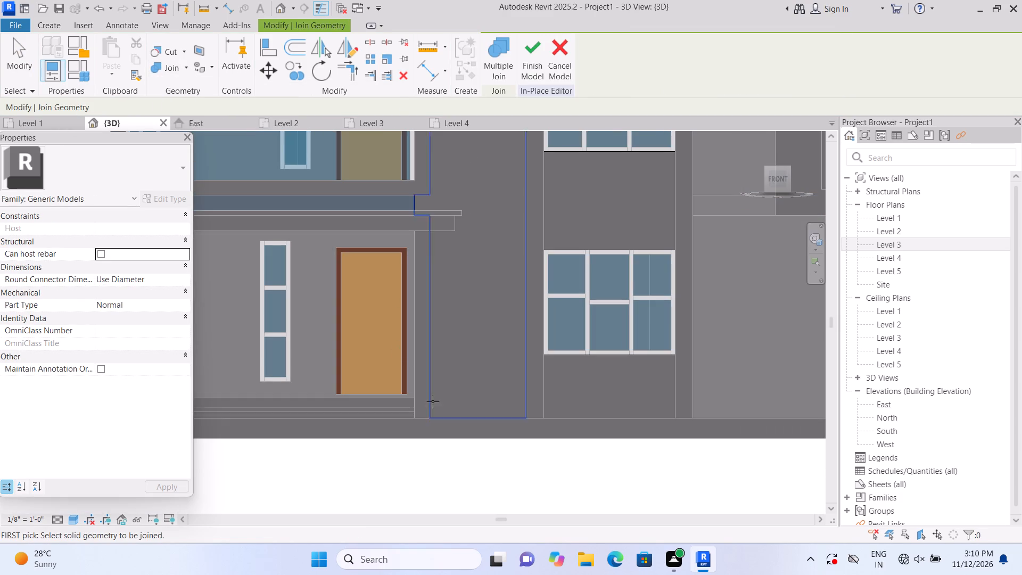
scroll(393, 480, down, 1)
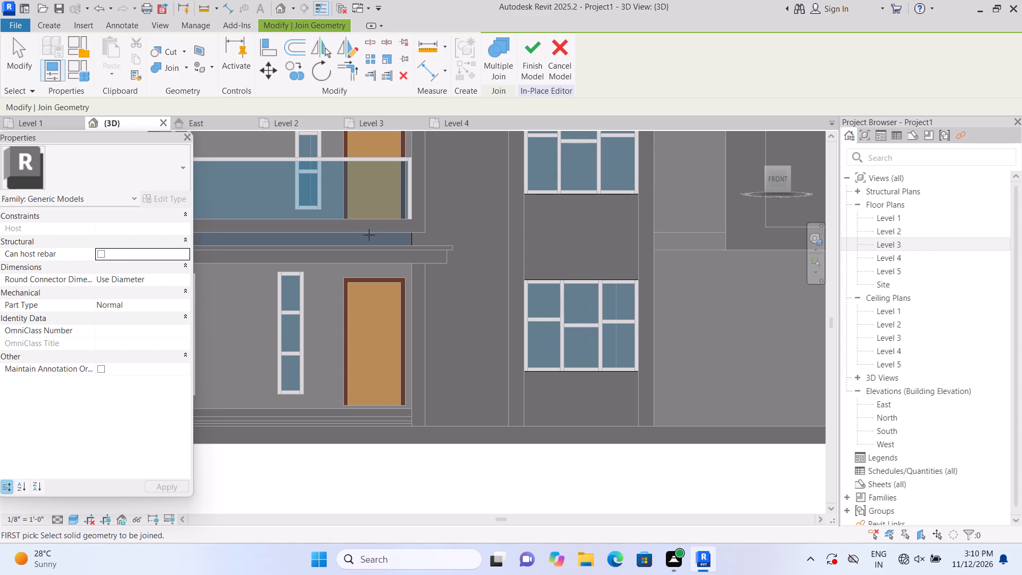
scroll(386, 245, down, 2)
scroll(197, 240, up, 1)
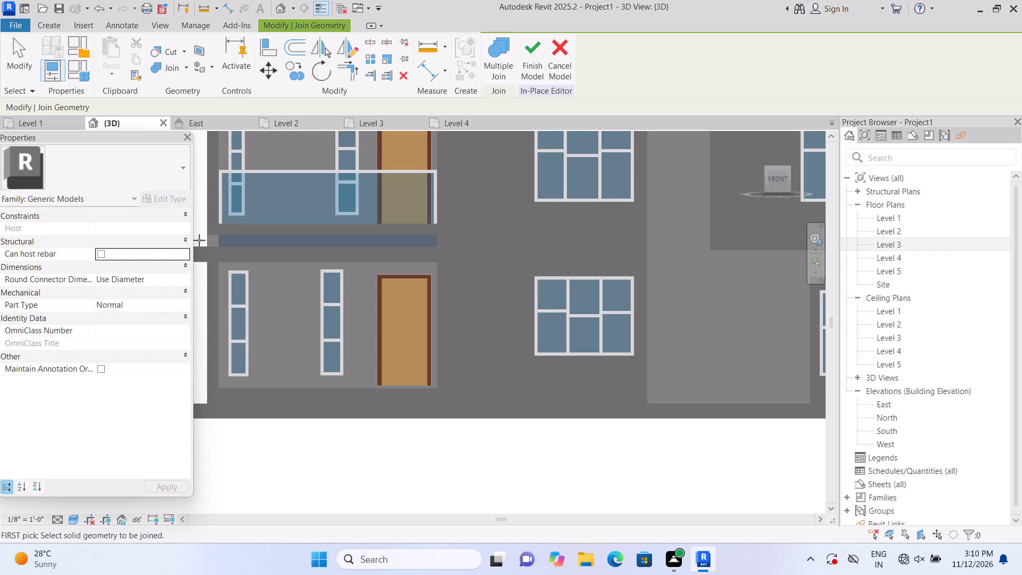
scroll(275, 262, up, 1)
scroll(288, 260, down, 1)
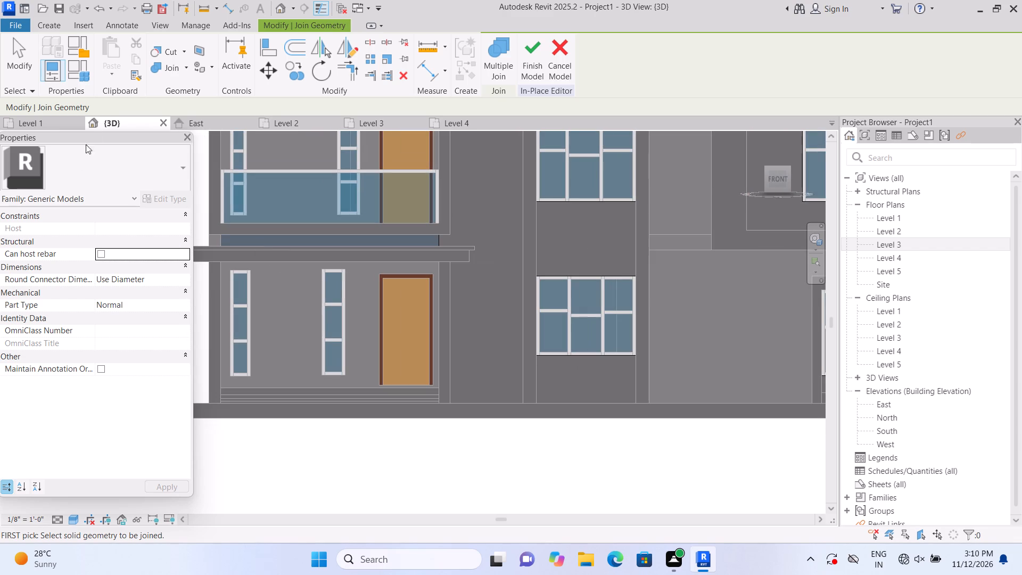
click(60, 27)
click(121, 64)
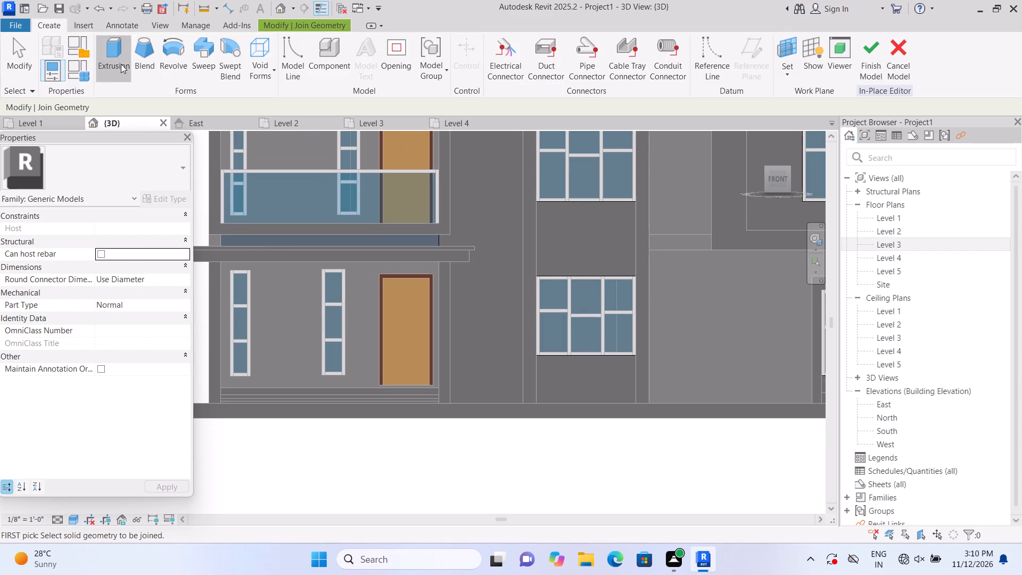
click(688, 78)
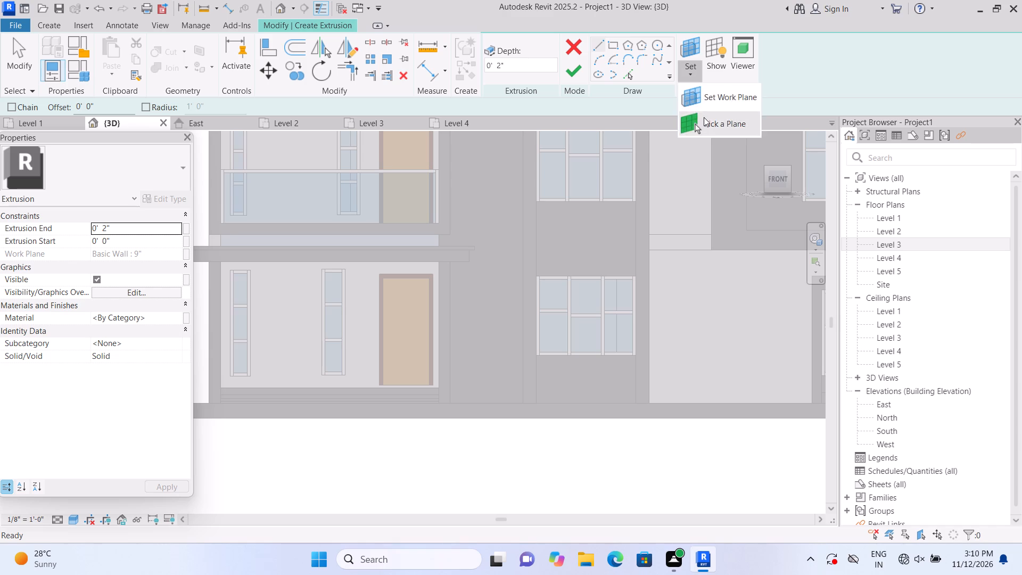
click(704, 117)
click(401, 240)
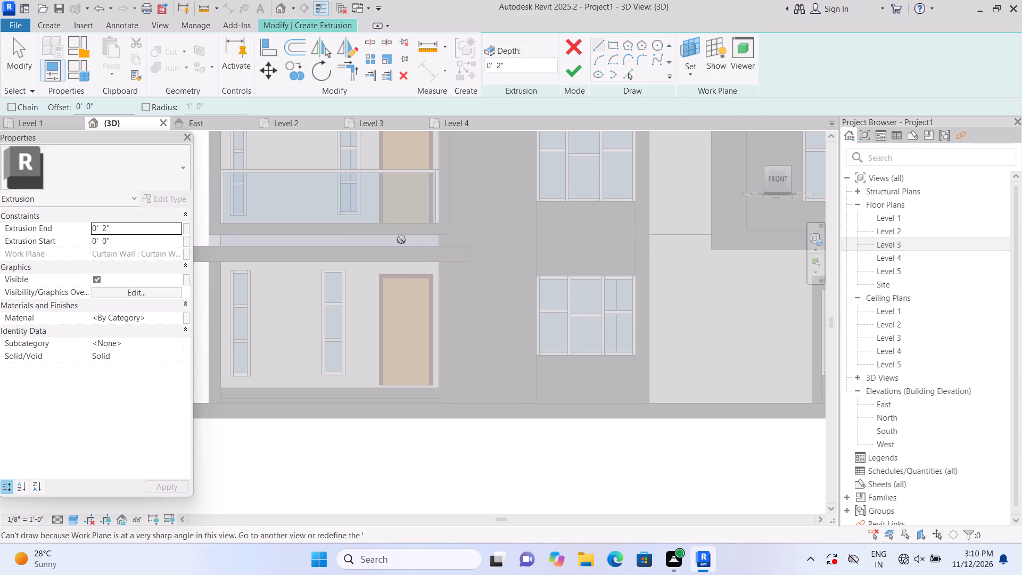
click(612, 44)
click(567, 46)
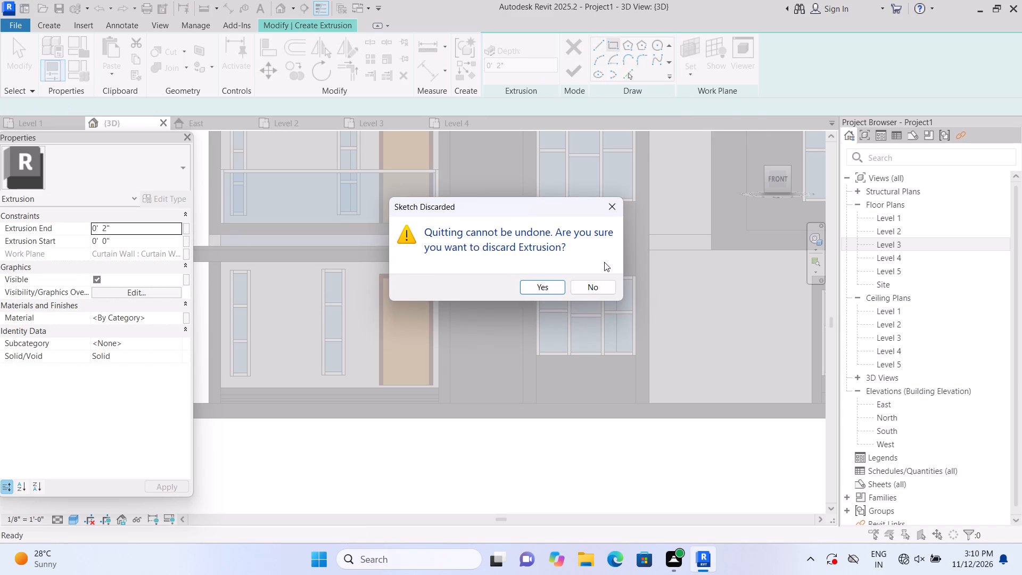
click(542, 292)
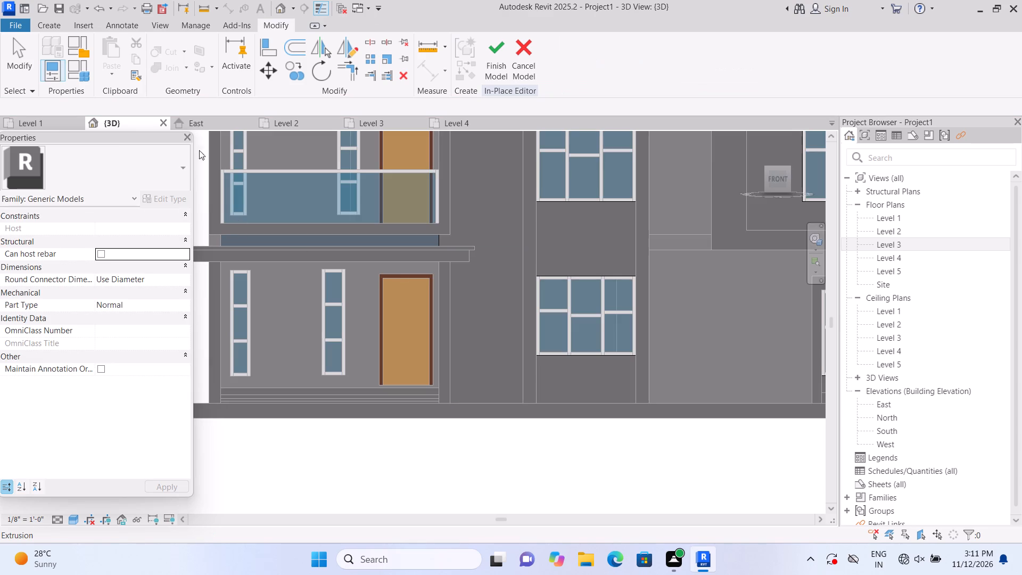
Extrude a 2" thick rectangle, about 15'-0" by 0'-9", on the roof-edge strip between the balcony and the entrance canopy.
click(47, 24)
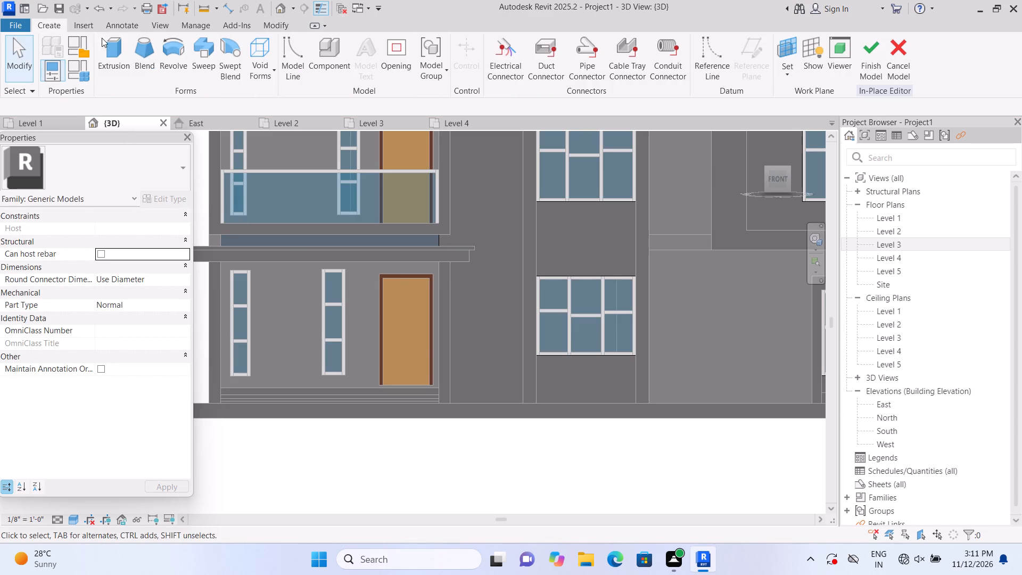
click(103, 38)
click(684, 80)
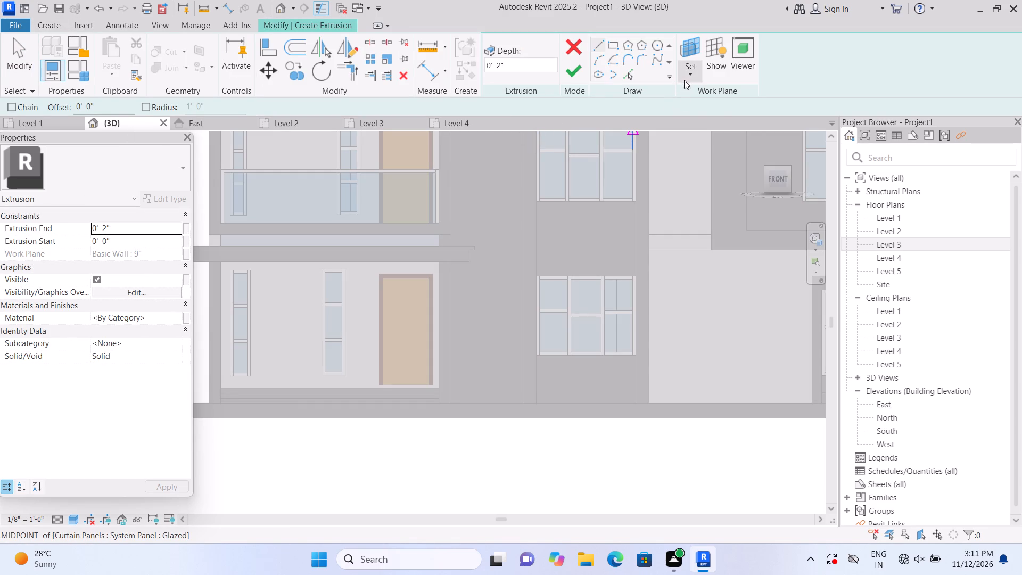
click(693, 127)
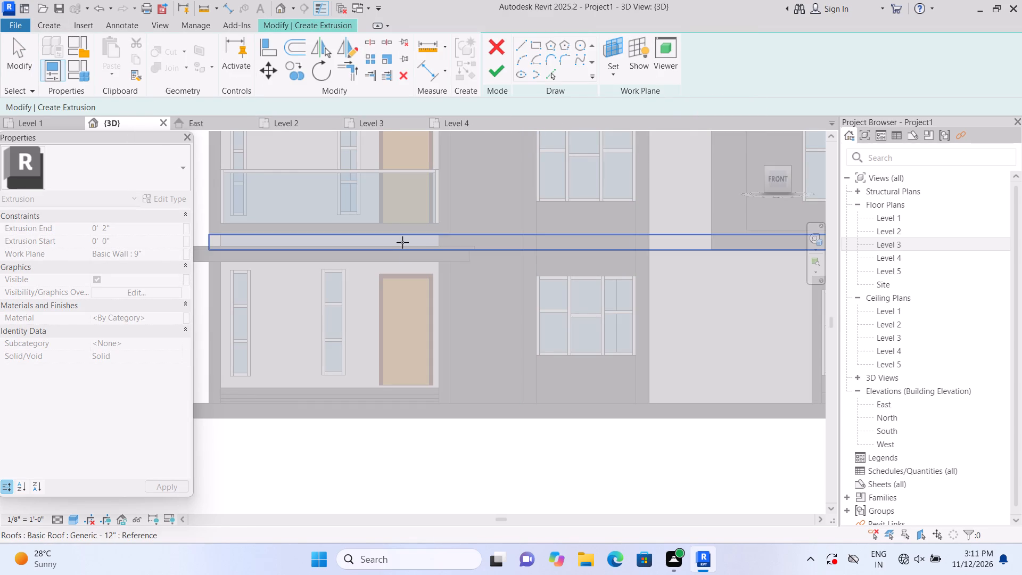
click(402, 242)
click(612, 42)
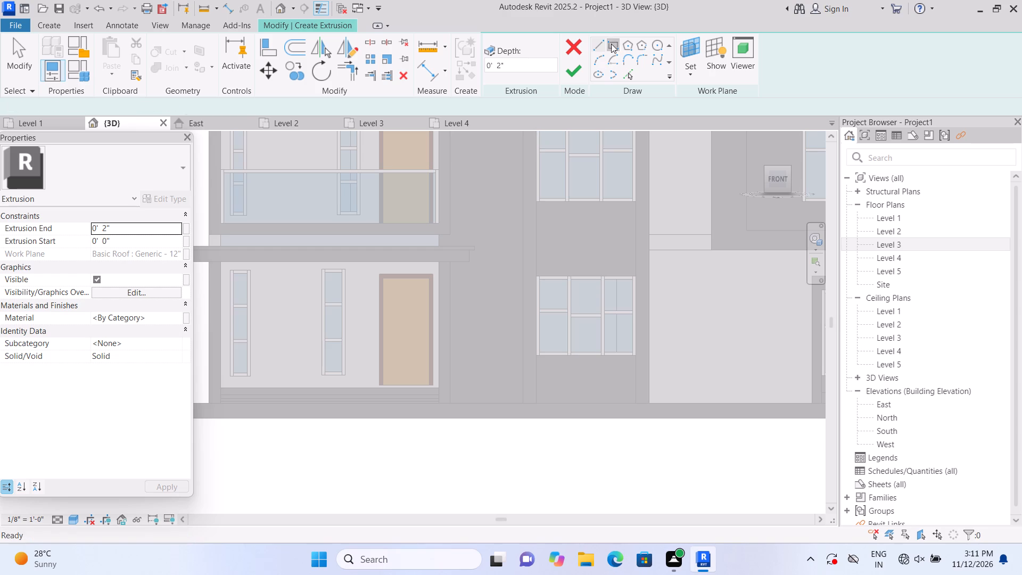
scroll(204, 256, up, 2)
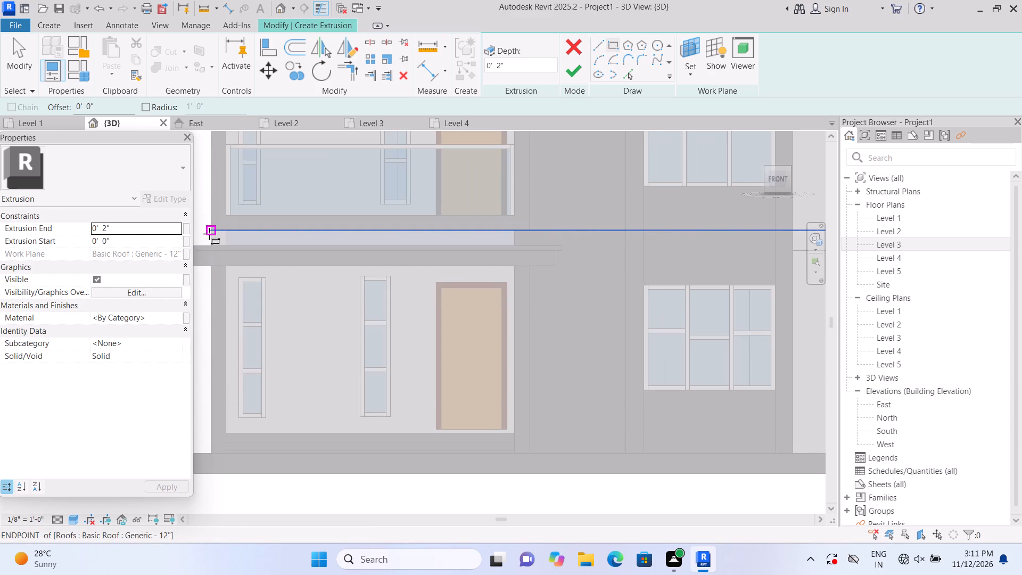
click(209, 234)
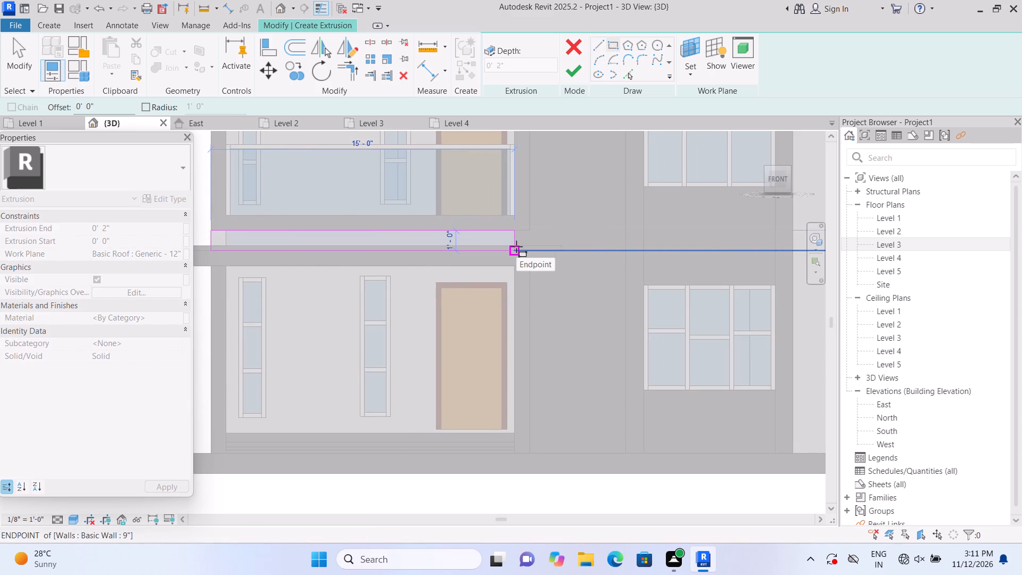
scroll(516, 247, up, 5)
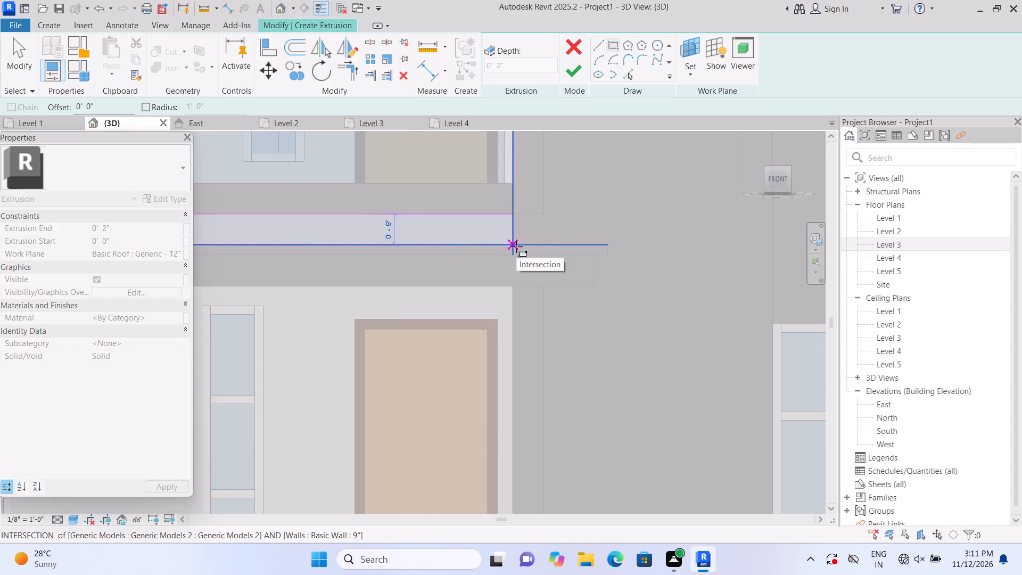
click(516, 247)
click(574, 71)
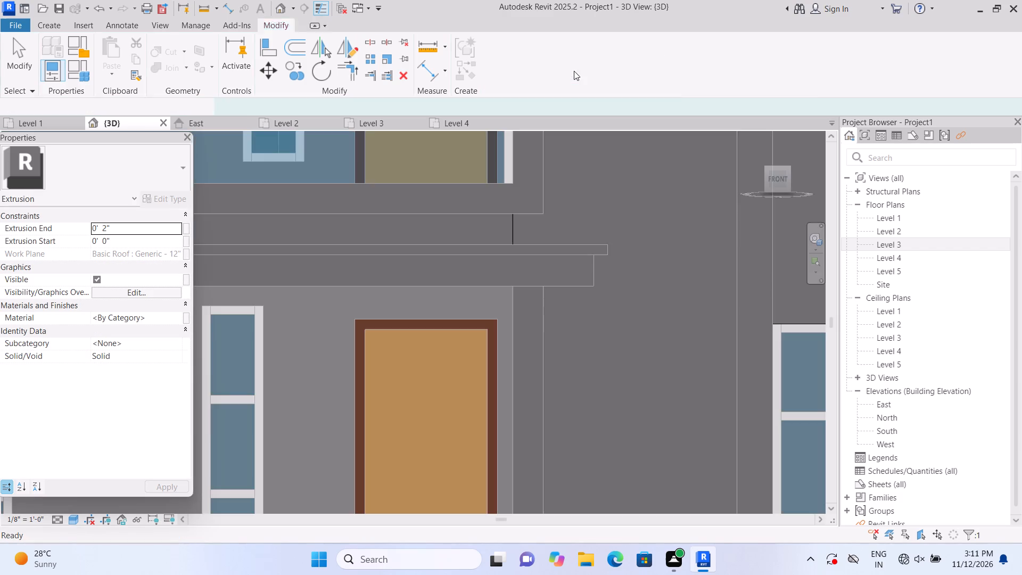
scroll(629, 169, down, 7)
click(337, 184)
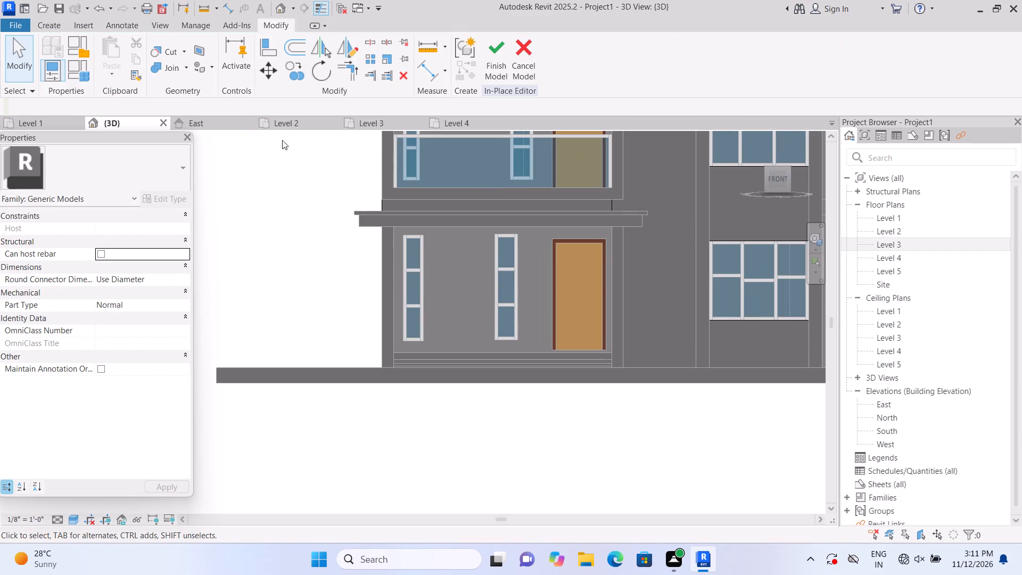
Join the roof-edge panel below the balcony with the tall joined wall panel beside the door bay.
click(184, 69)
click(186, 80)
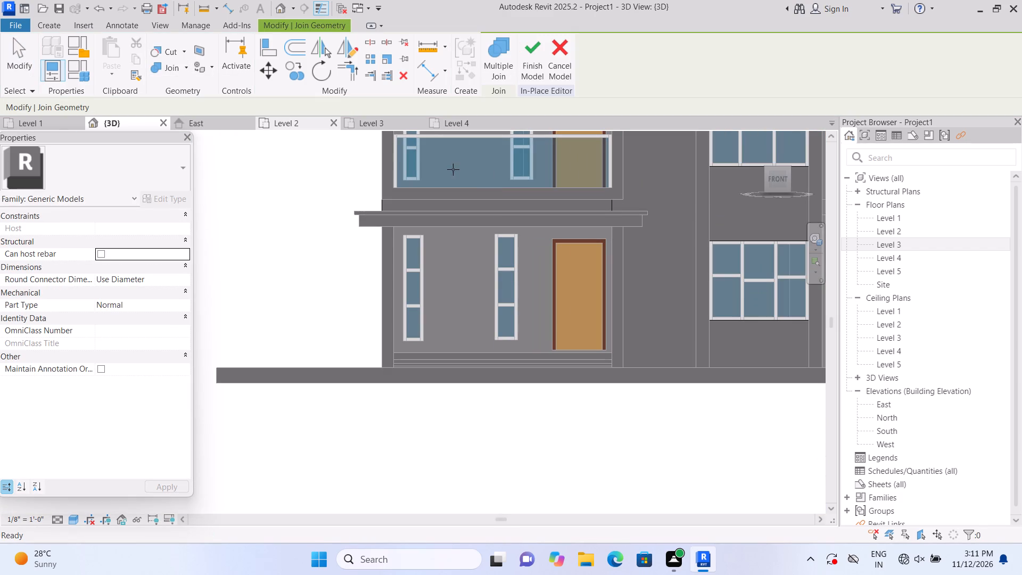
scroll(581, 212, up, 1)
click(586, 215)
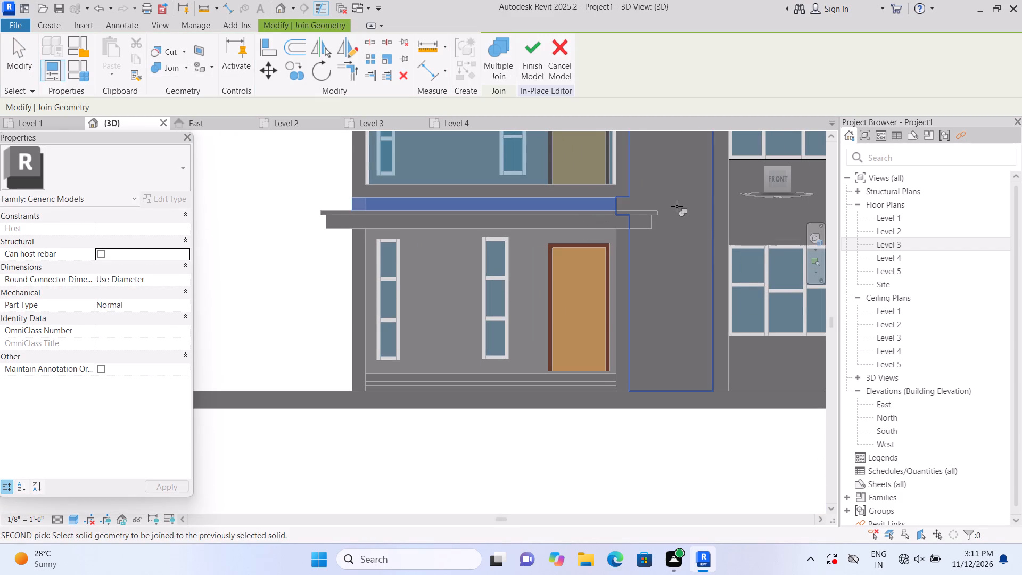
click(677, 206)
Examine the front facade from the balcony bay across to the far window bay and up to the parapet.
scroll(675, 218, down, 2)
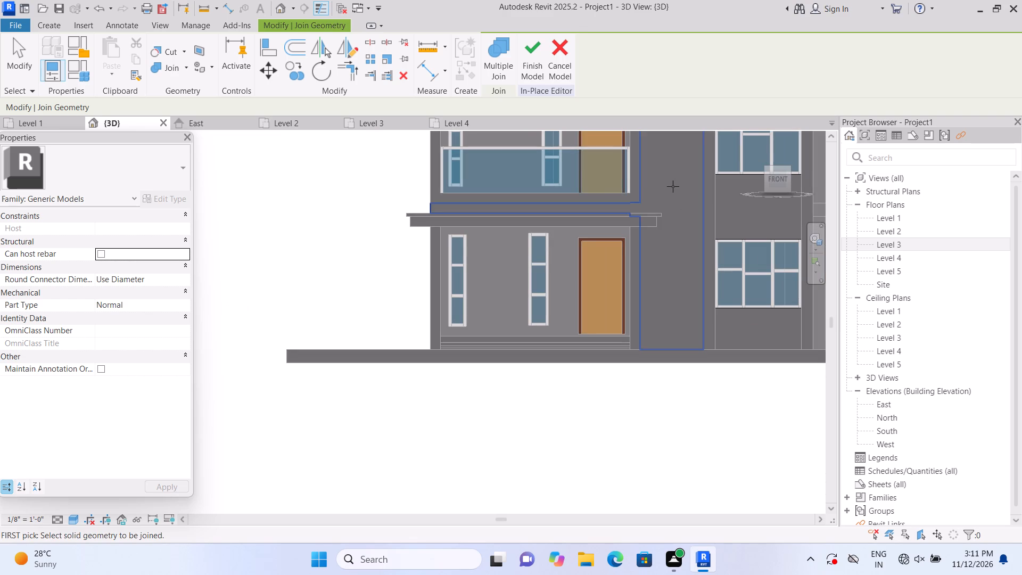
scroll(625, 234, down, 2)
scroll(257, 381, down, 2)
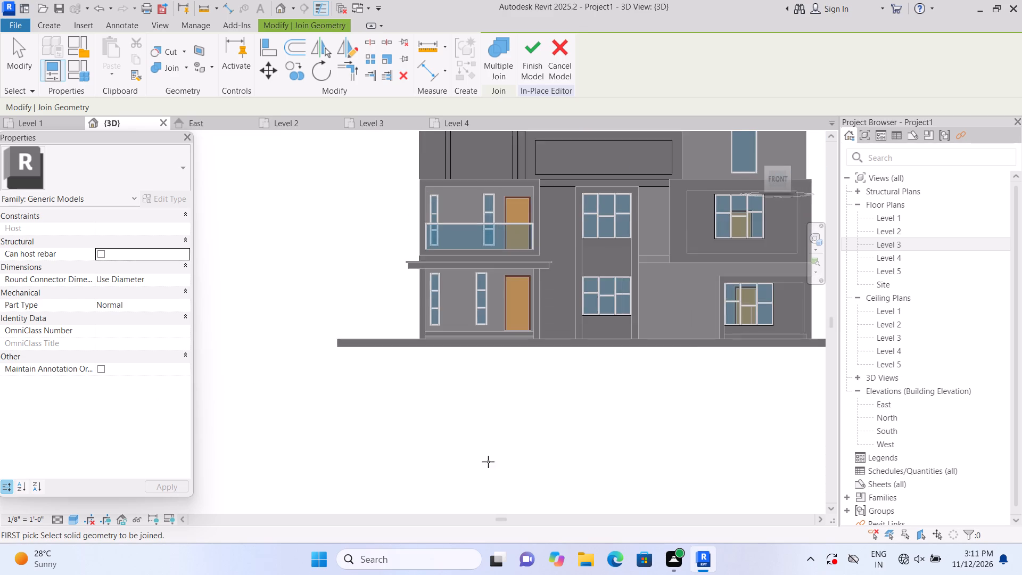
scroll(487, 461, down, 1)
middle_drag(485, 461, 336, 494)
scroll(377, 473, up, 3)
middle_drag(520, 487, 516, 503)
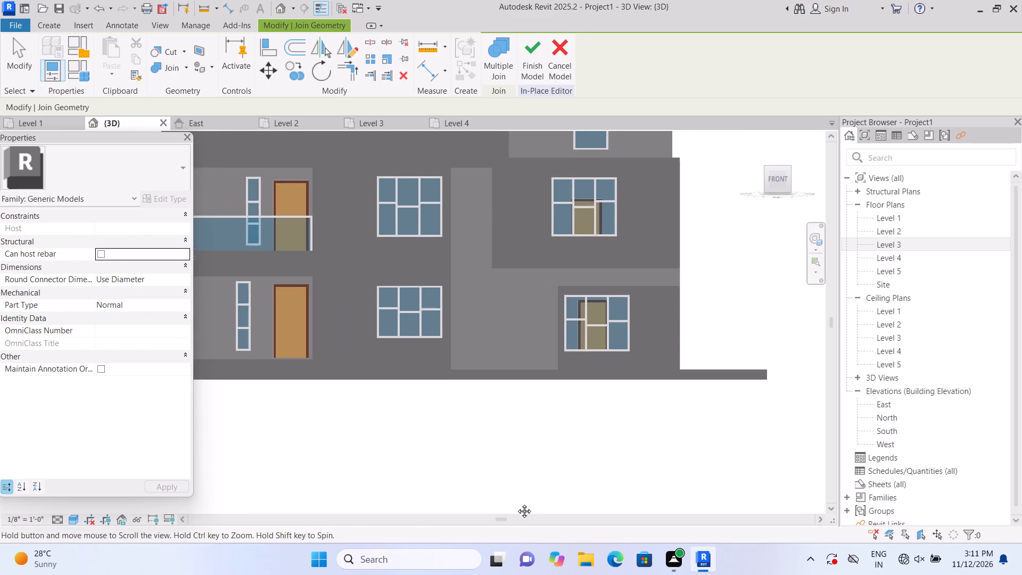
middle_drag(516, 503, 514, 525)
scroll(443, 299, down, 3)
scroll(446, 274, up, 2)
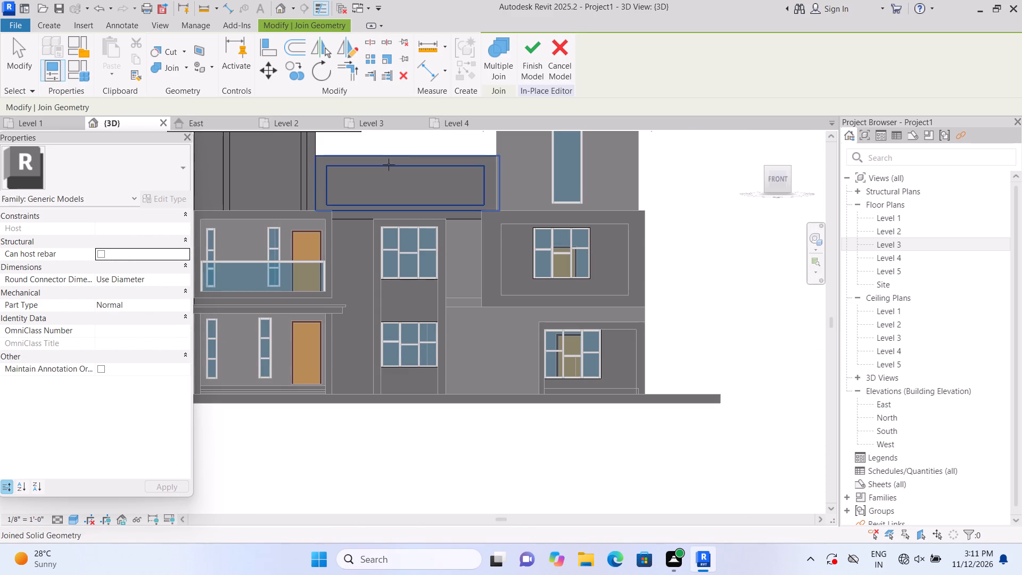
Join the roof-edge strip above the middle window bay with the tall joined wall panel beside the door bay.
scroll(353, 218, up, 1)
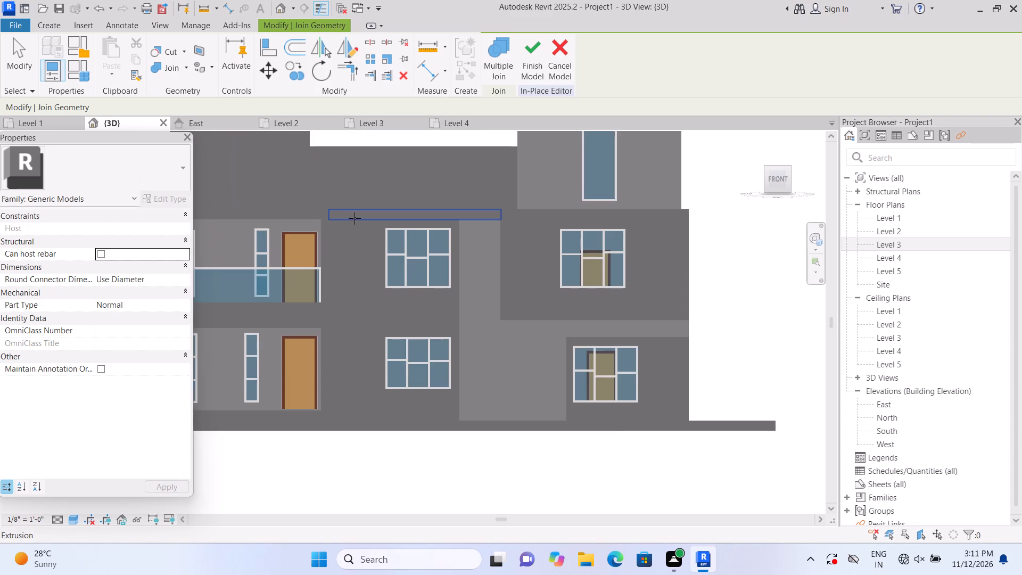
scroll(355, 218, up, 1)
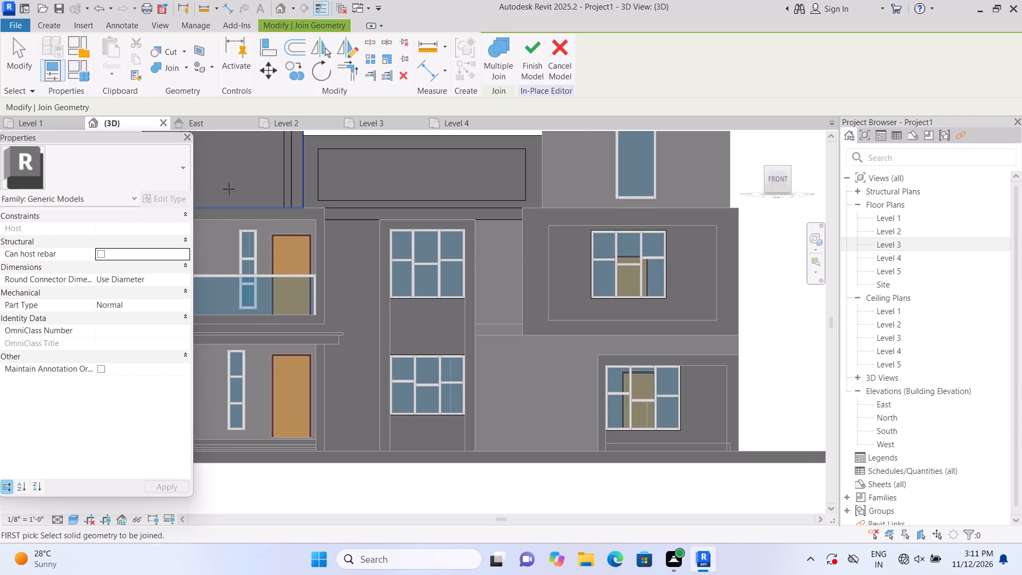
click(371, 218)
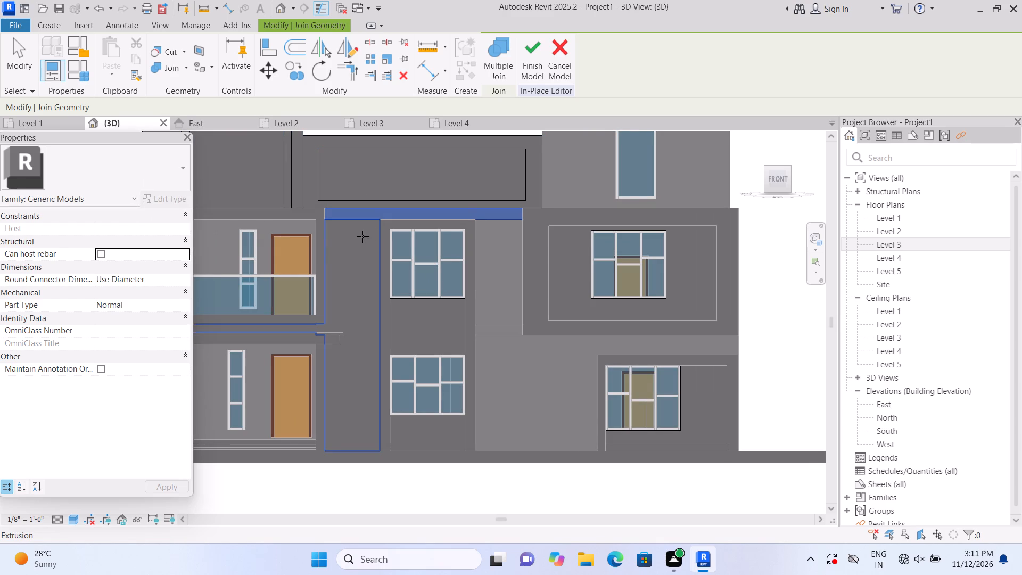
click(362, 236)
scroll(394, 285, down, 1)
scroll(356, 344, down, 2)
scroll(353, 349, up, 2)
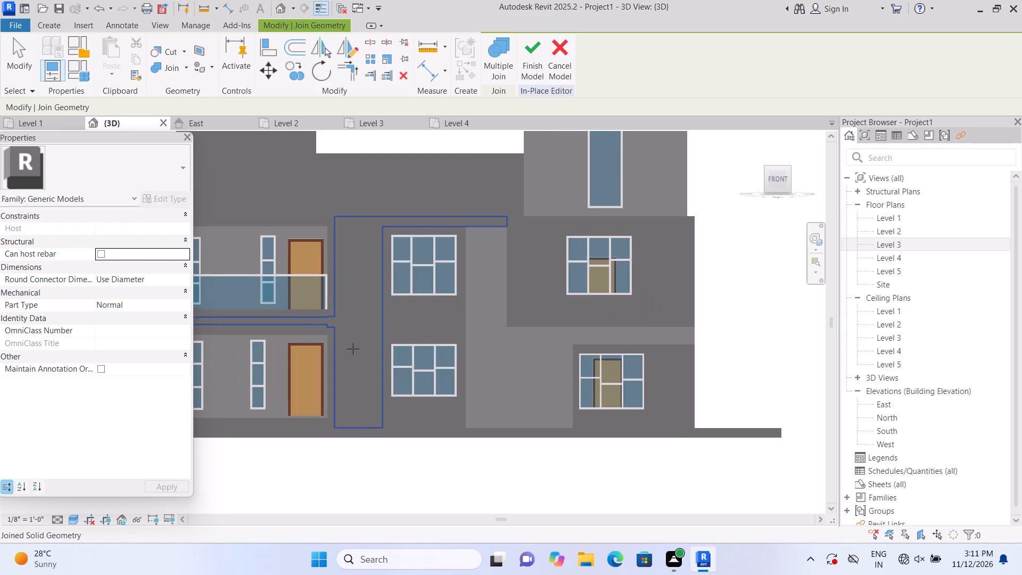
Extrude a 2" thick rectangle 20'-0" tall on the narrow wall strip between the middle window bay and the far window bay.
click(40, 25)
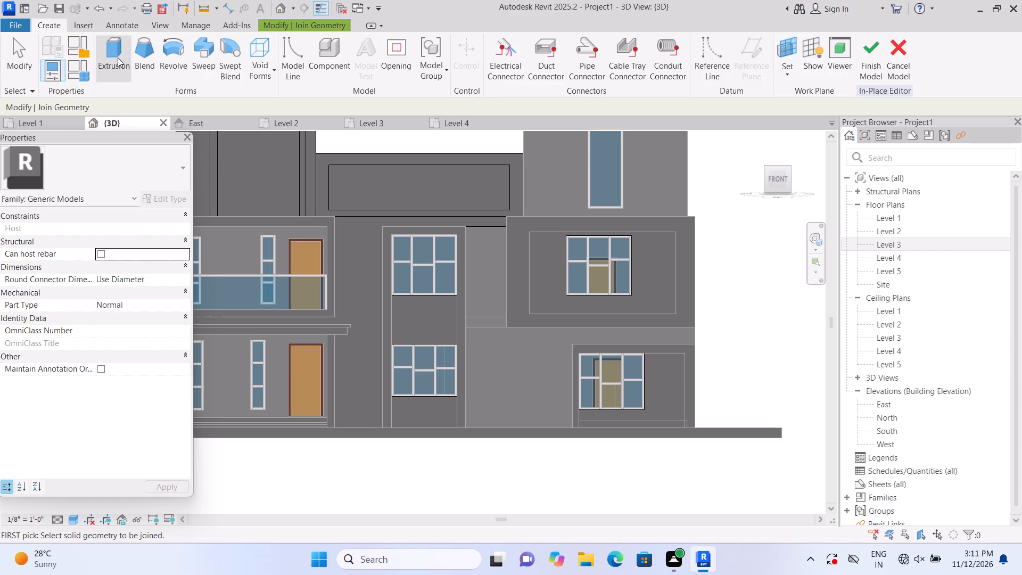
click(118, 57)
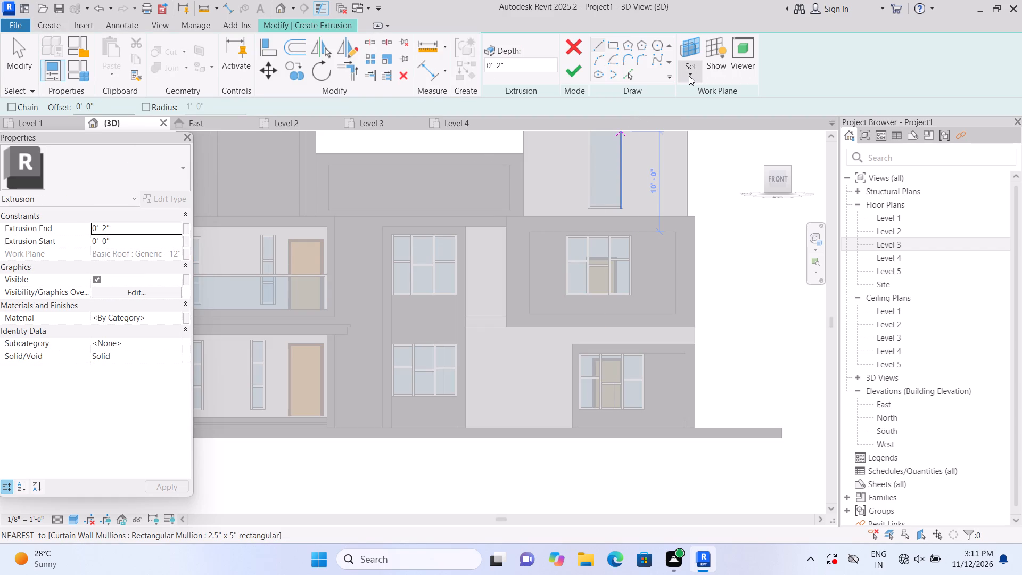
click(689, 76)
click(700, 133)
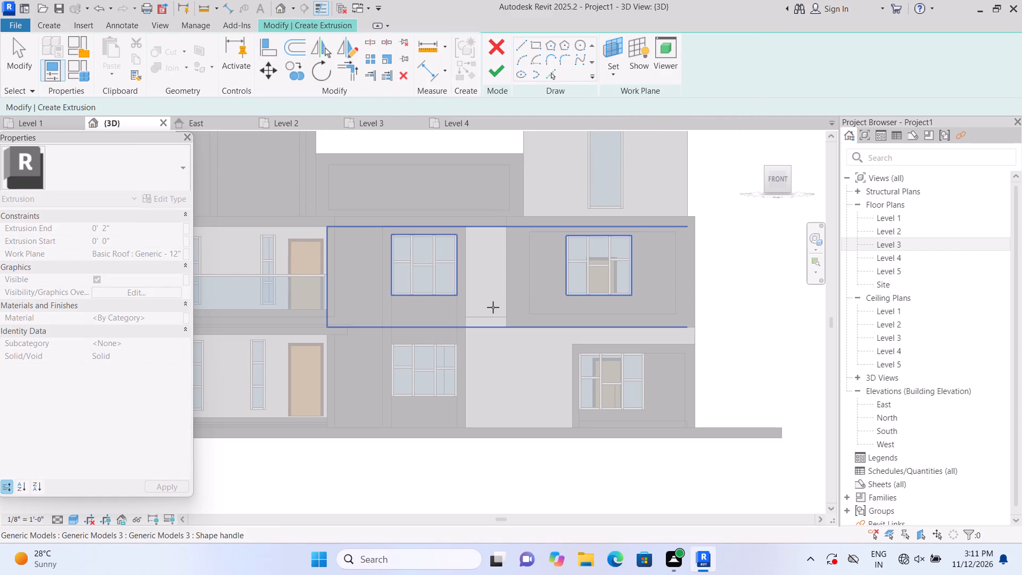
click(492, 307)
click(608, 45)
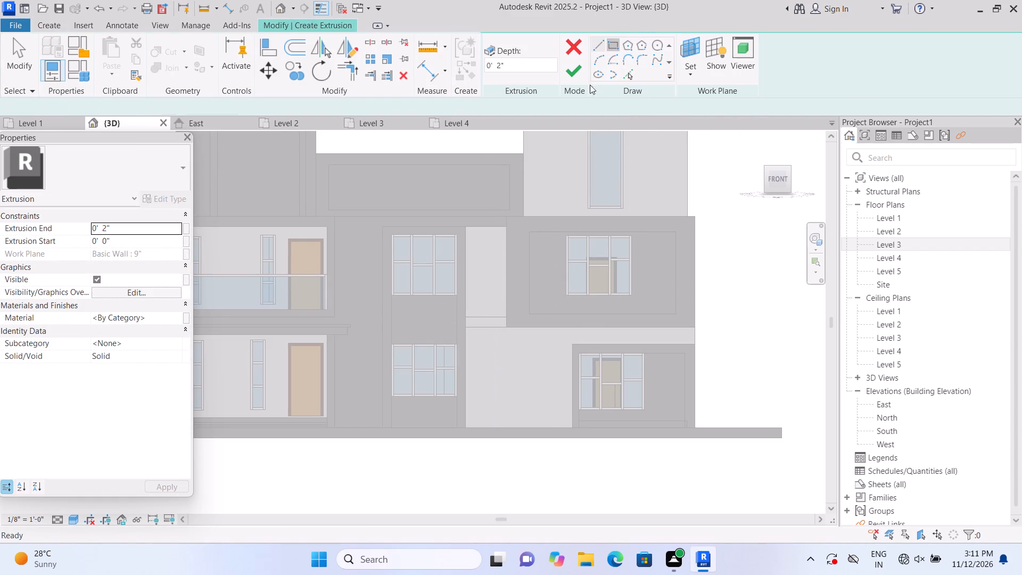
scroll(484, 268, up, 2)
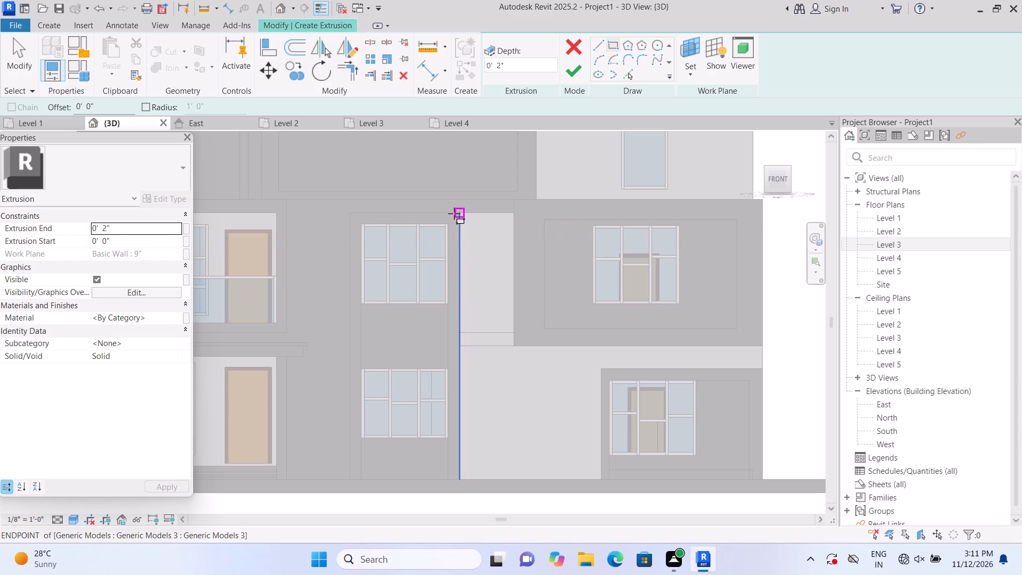
click(454, 213)
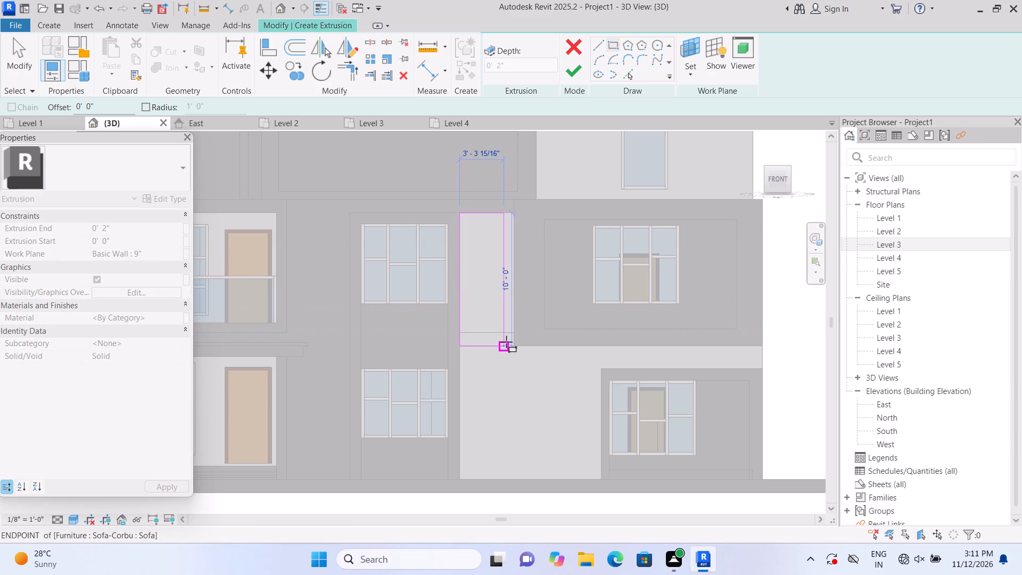
scroll(517, 344, up, 1)
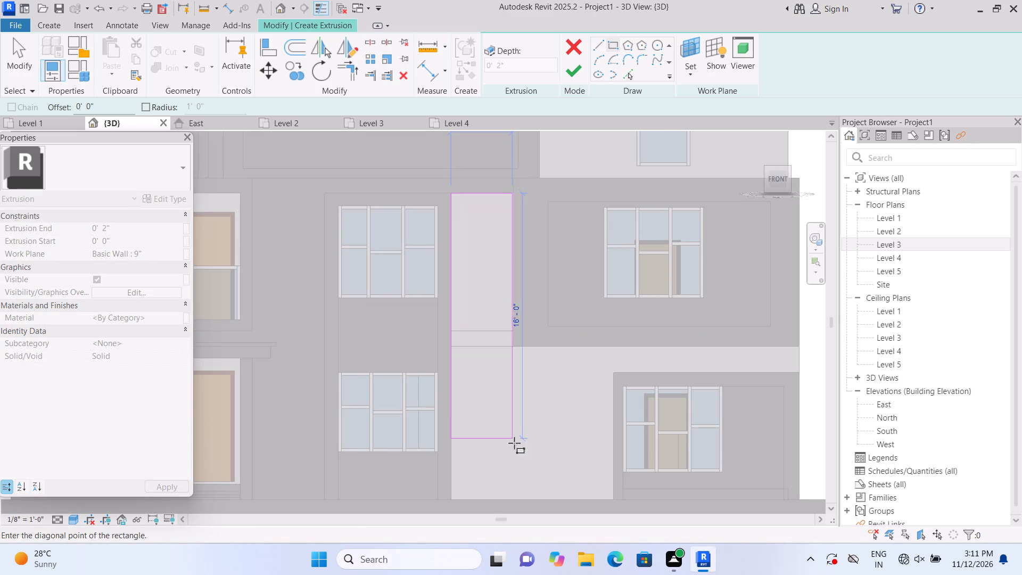
scroll(512, 497, up, 1)
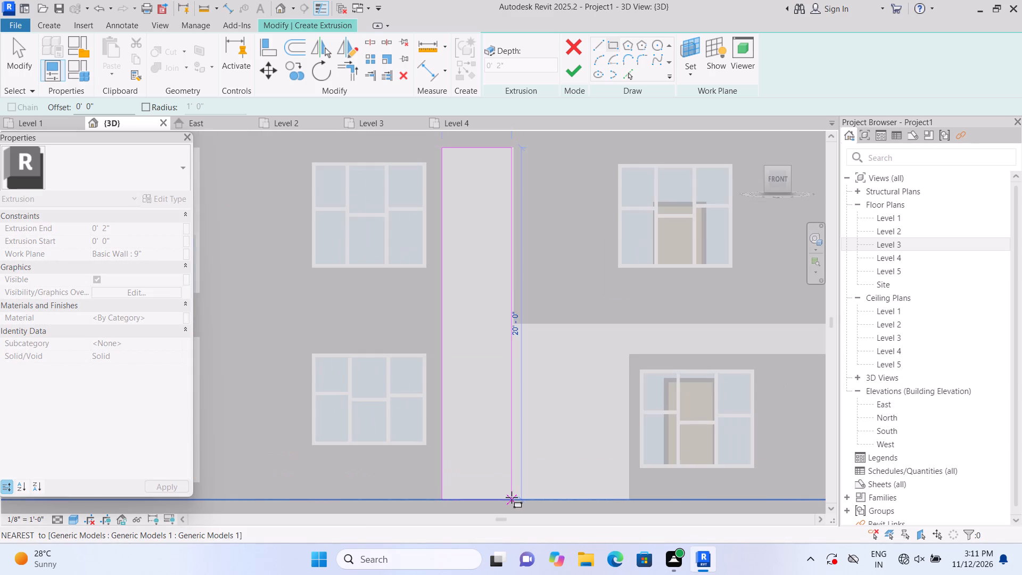
scroll(512, 497, up, 2)
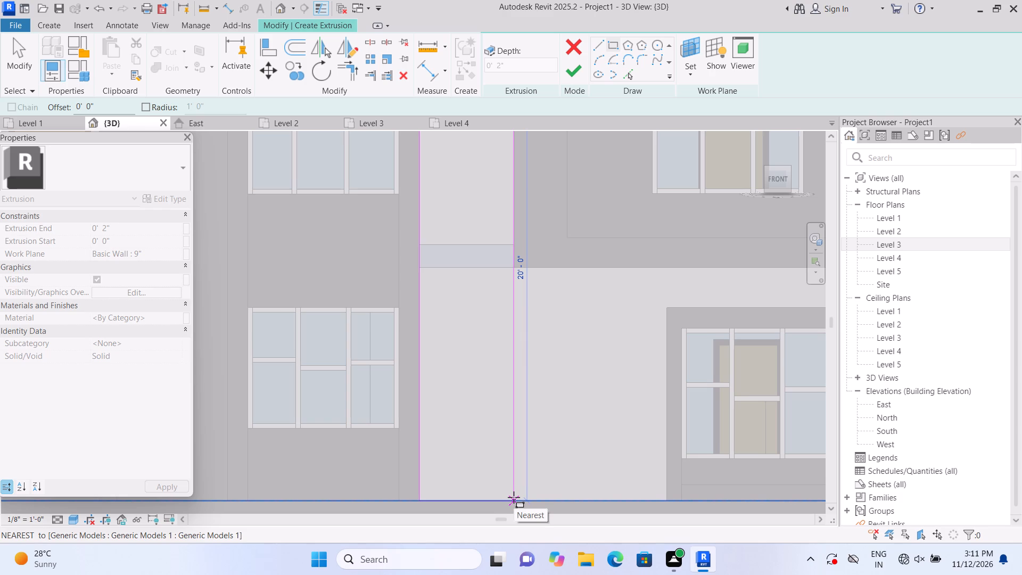
scroll(514, 497, up, 1)
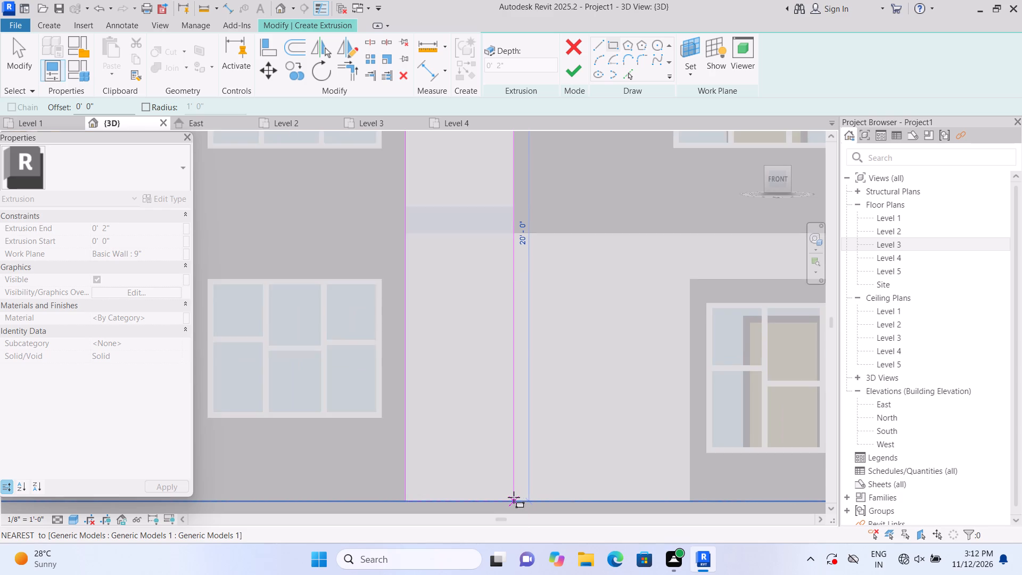
scroll(514, 497, up, 1)
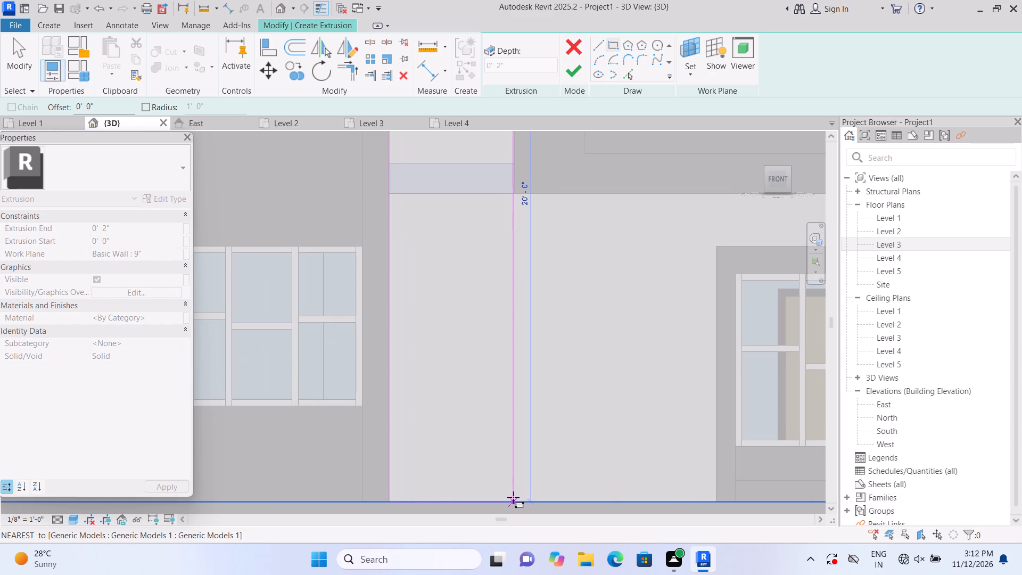
click(513, 497)
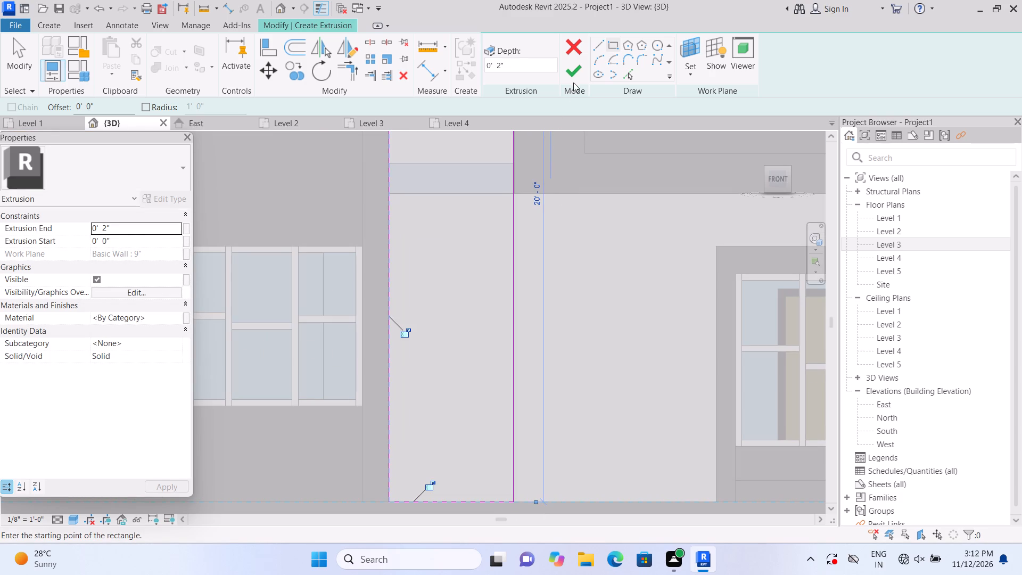
click(575, 74)
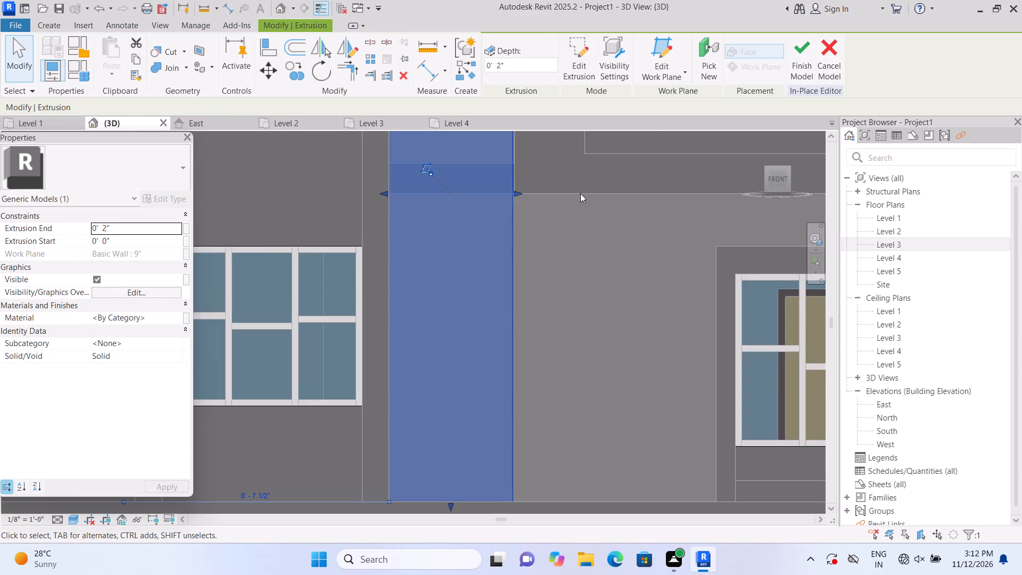
scroll(580, 193, down, 6)
click(556, 425)
middle_drag(537, 379, 530, 456)
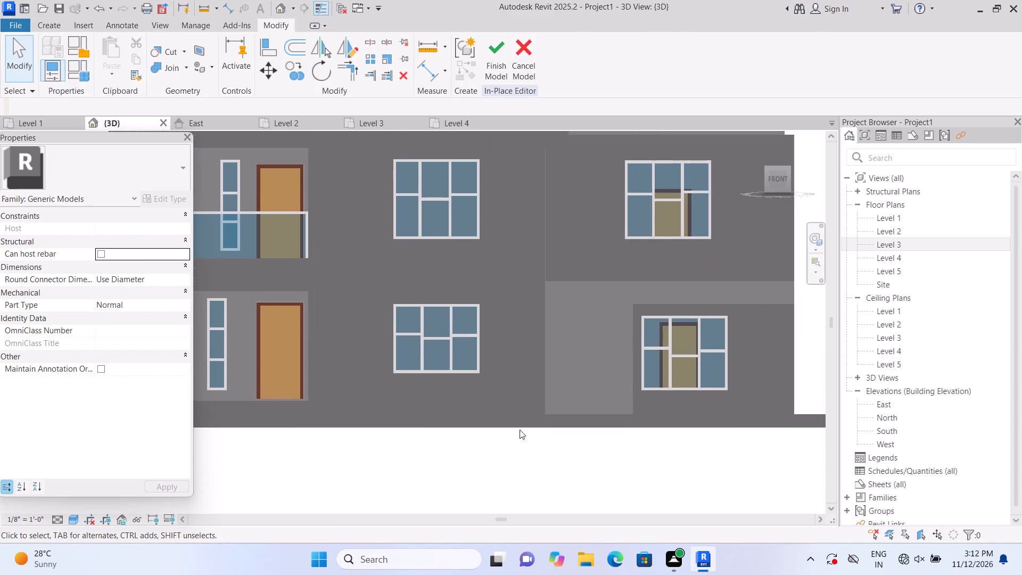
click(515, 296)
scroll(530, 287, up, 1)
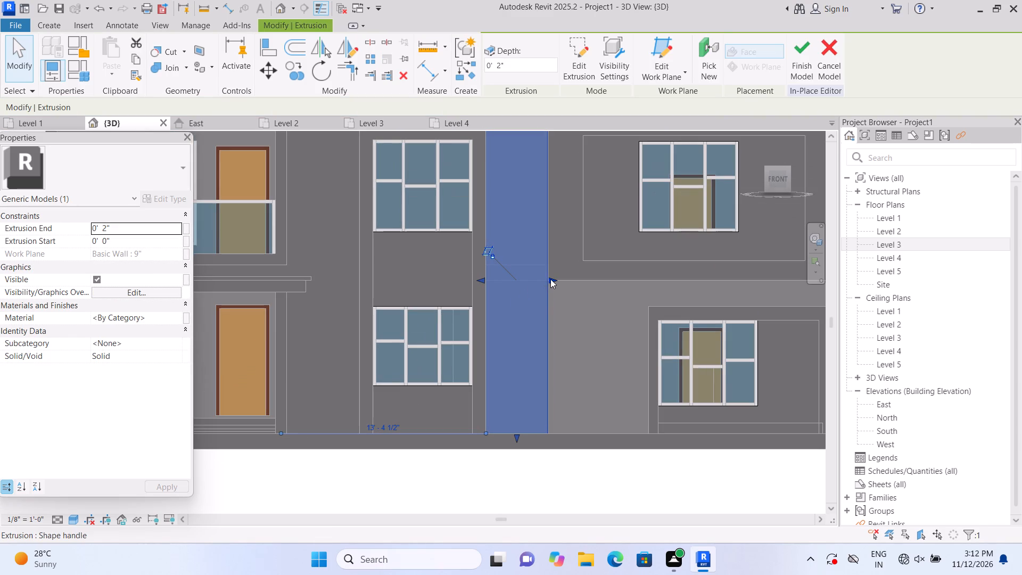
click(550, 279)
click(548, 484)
Extrude a 2" thick rectangle, about 6'-7" by 10'-0", on the ground-storey wall beside the far window's surround.
scroll(543, 482, down, 2)
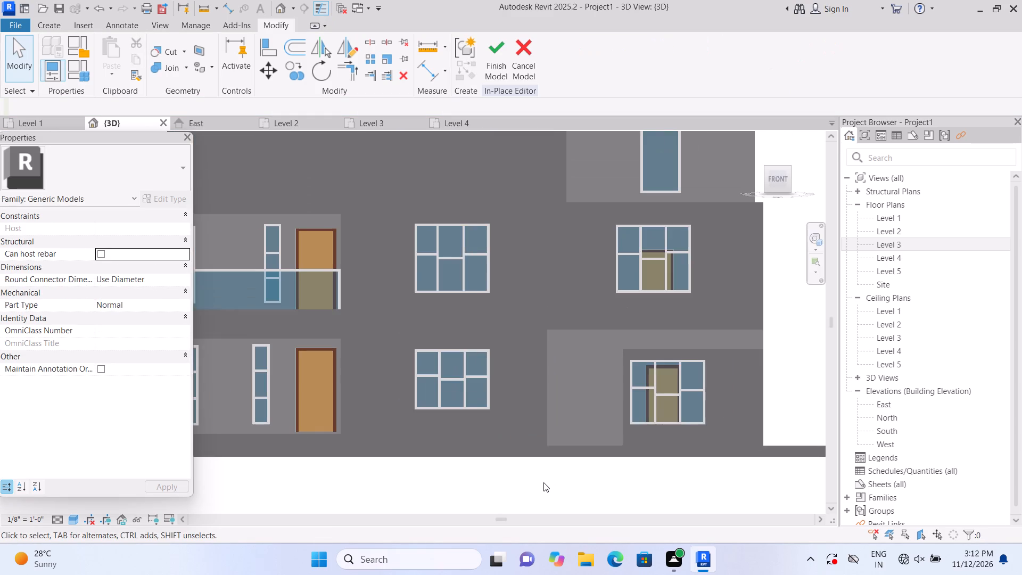
scroll(547, 478, down, 1)
middle_drag(584, 483, 582, 483)
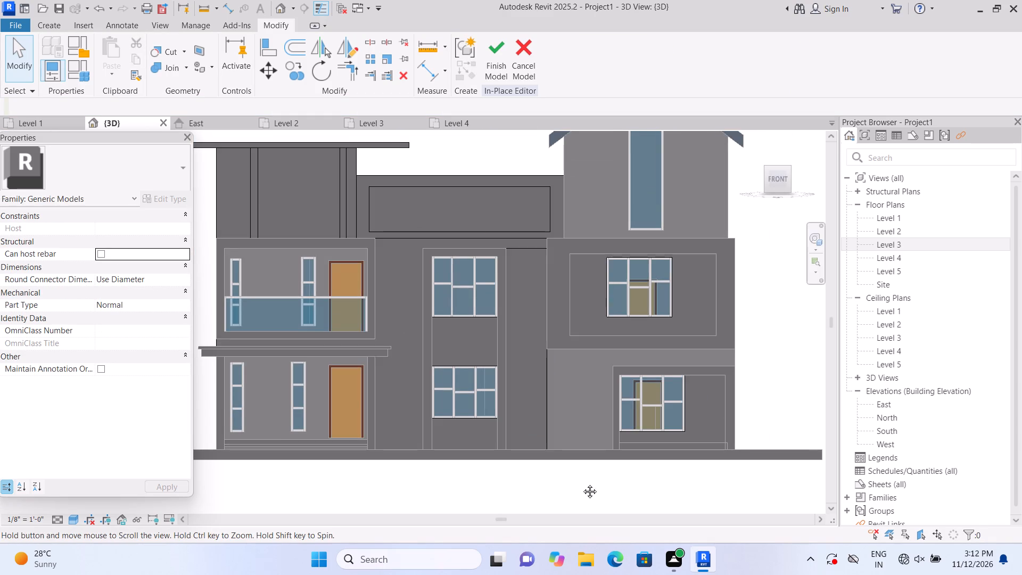
middle_drag(582, 483, 500, 469)
click(54, 30)
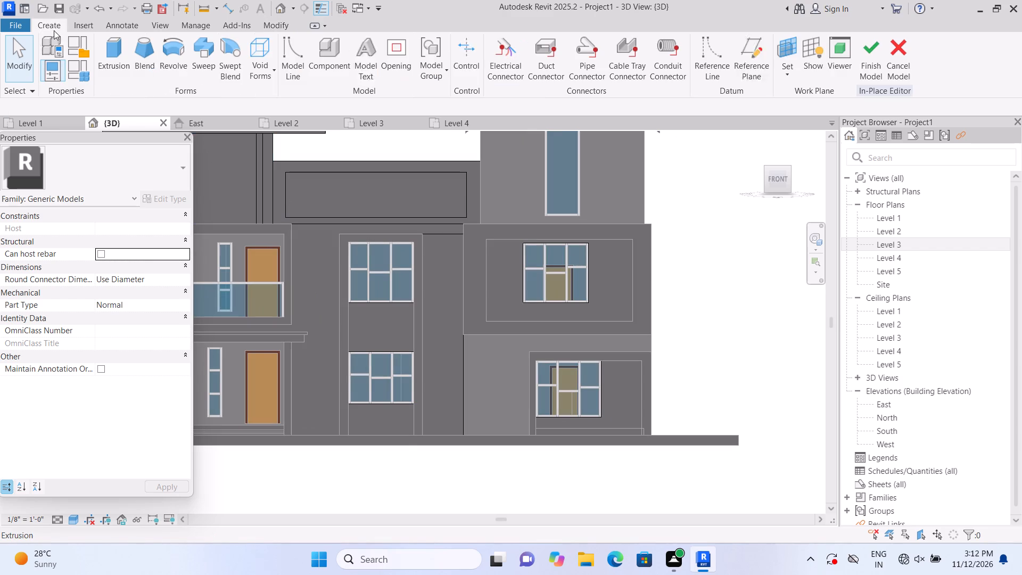
click(104, 49)
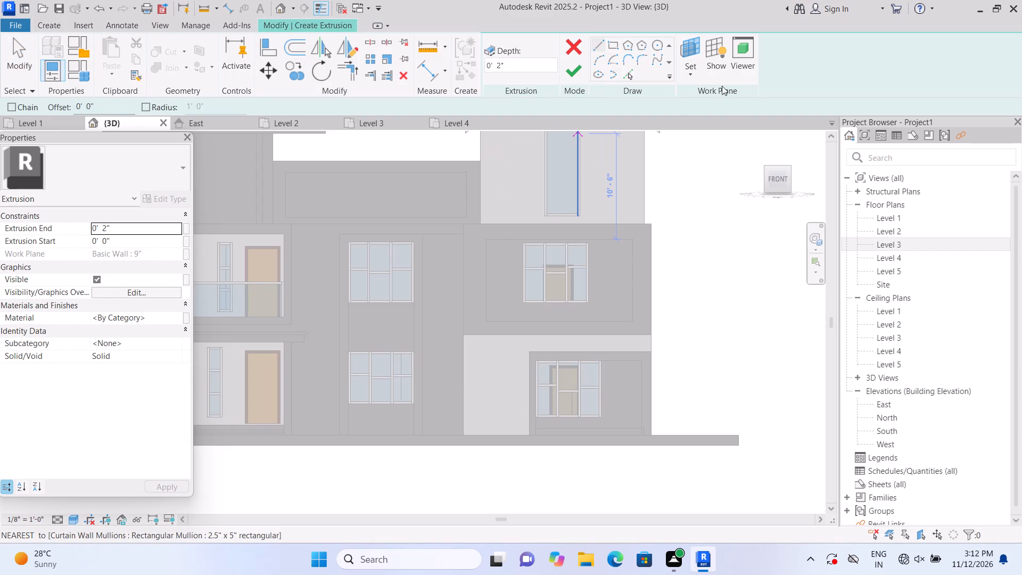
click(696, 70)
click(706, 122)
scroll(612, 340, up, 1)
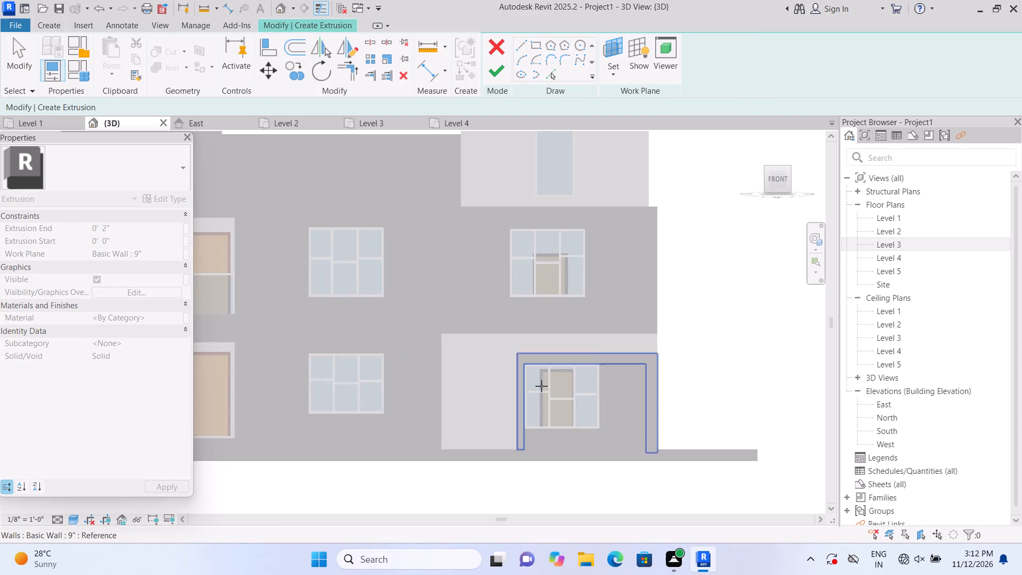
click(481, 408)
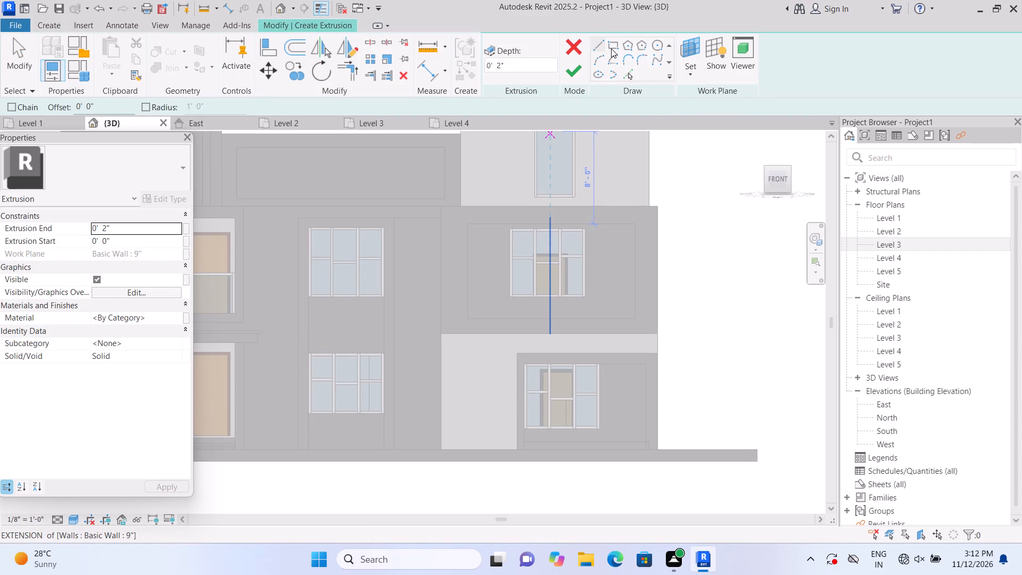
click(611, 48)
scroll(511, 457, up, 4)
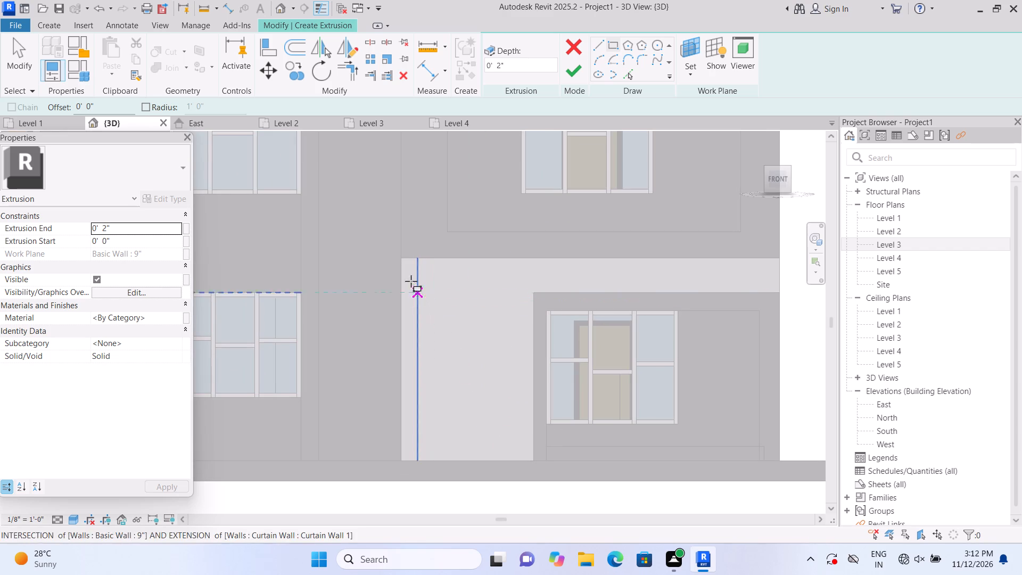
click(402, 260)
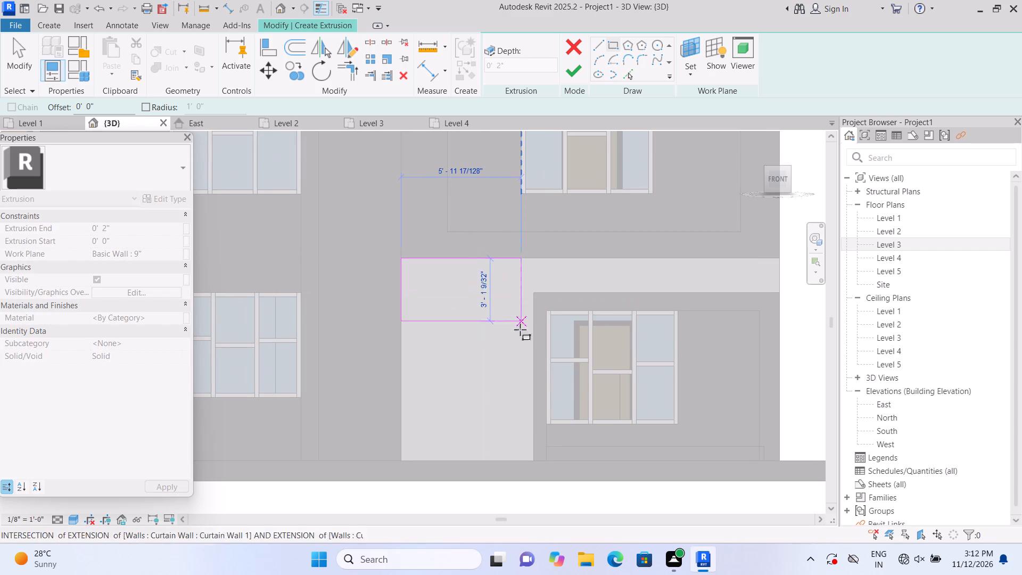
click(534, 466)
click(570, 72)
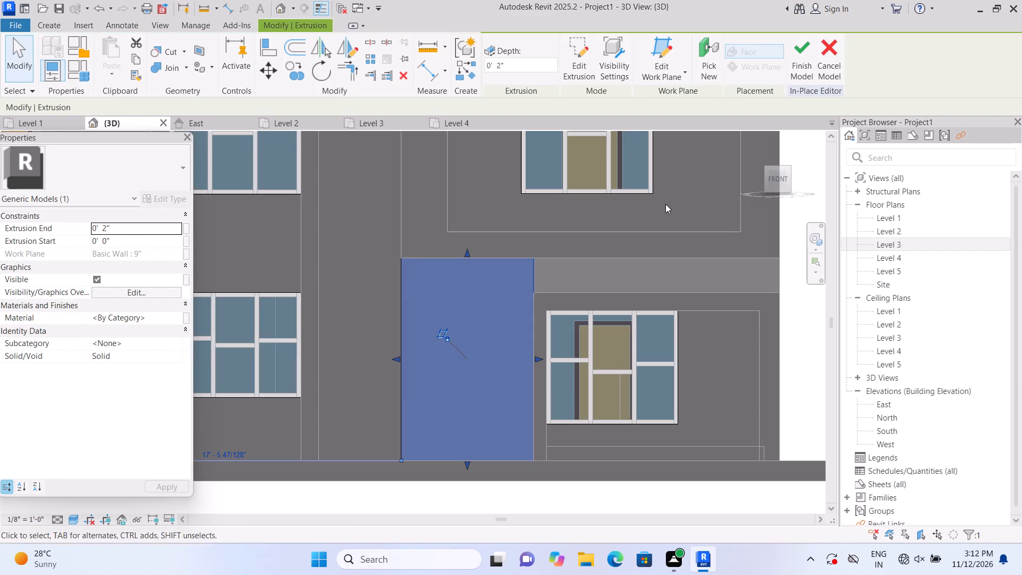
click(791, 349)
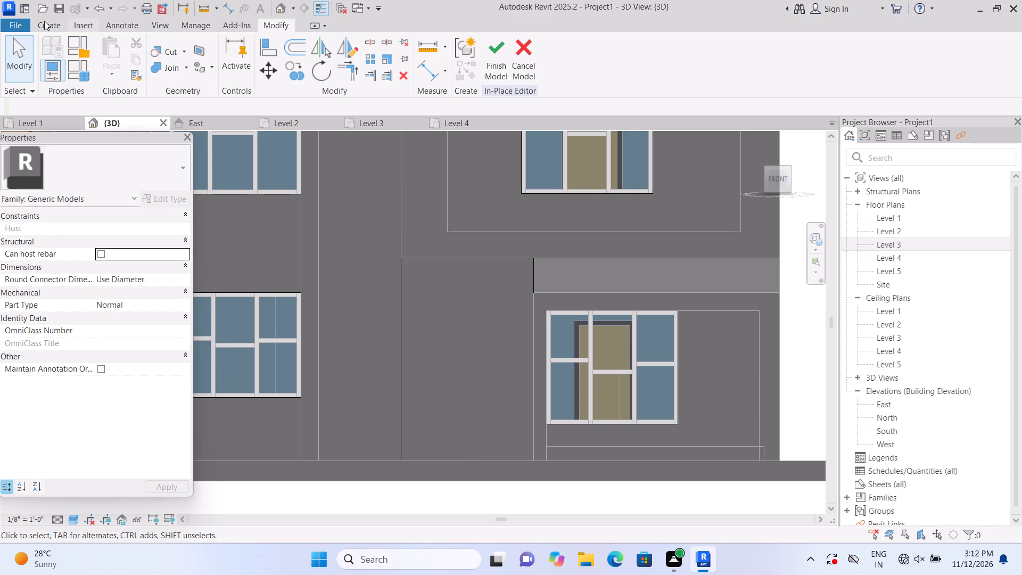
Extrude a 2" thick rectangle, about 12'-1 1/2" by 1'-8", on the wall strip above the ground-storey far window's surround.
click(44, 21)
click(121, 43)
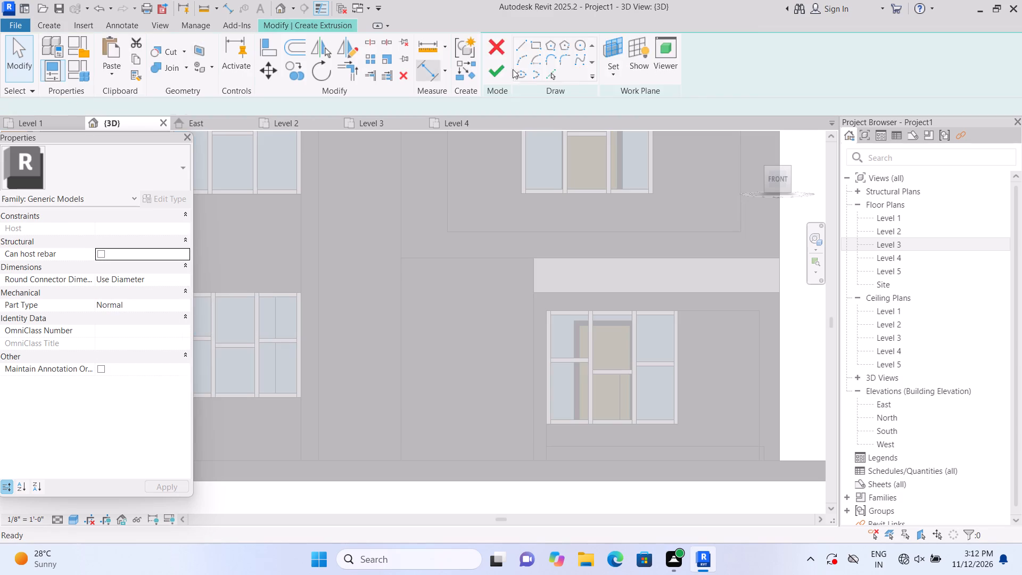
click(687, 81)
click(696, 115)
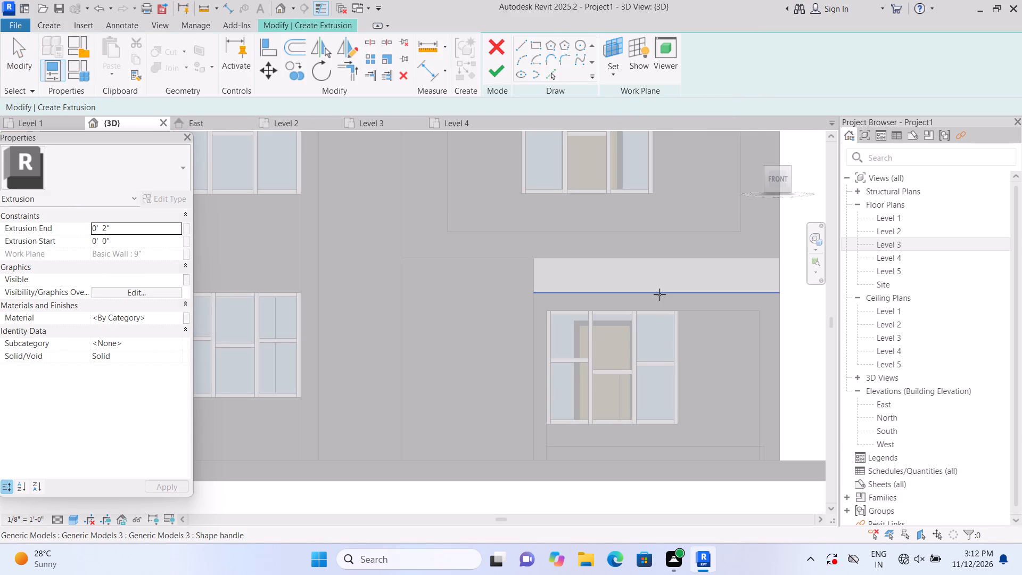
scroll(659, 294, up, 1)
click(654, 266)
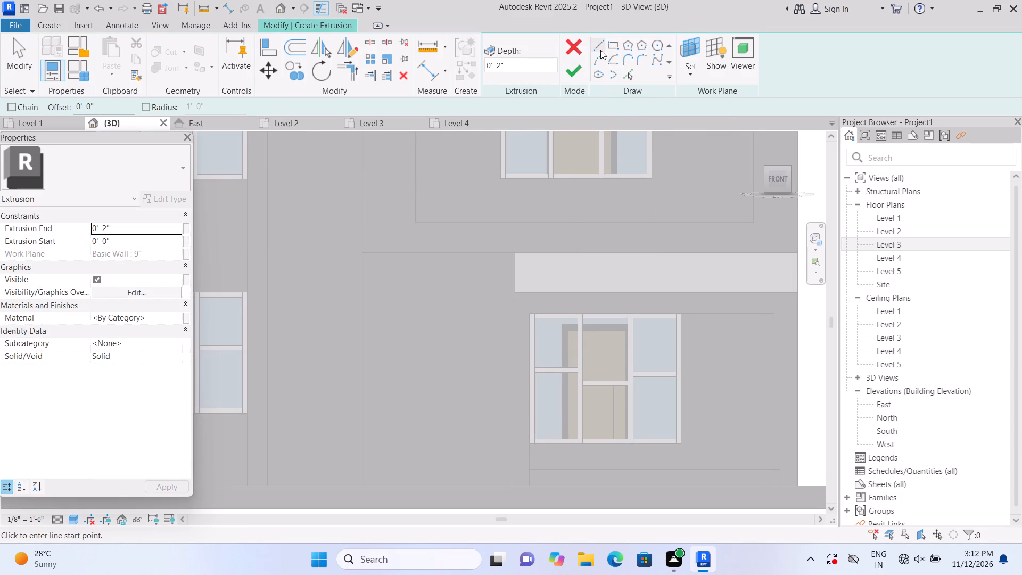
click(614, 44)
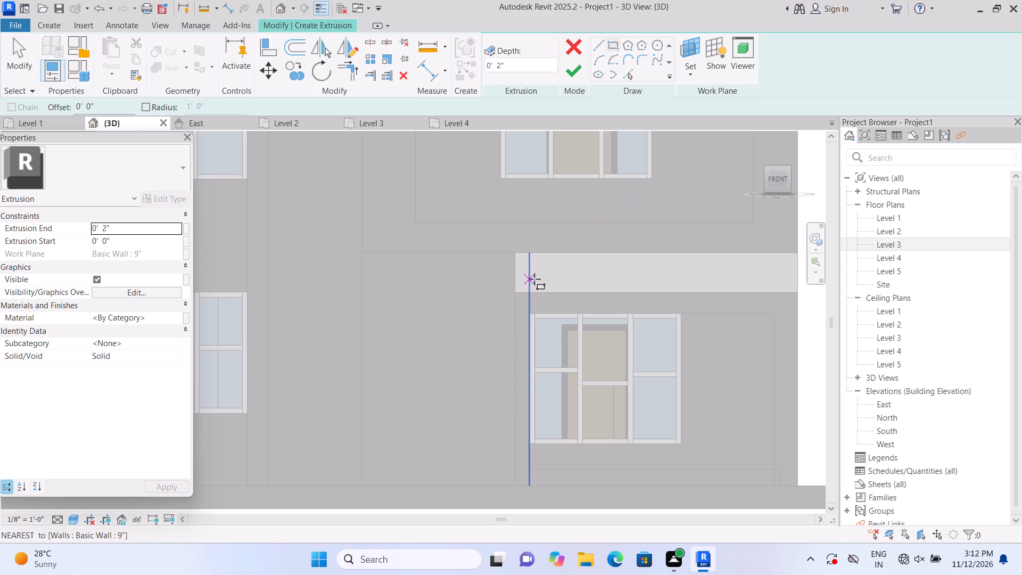
click(515, 257)
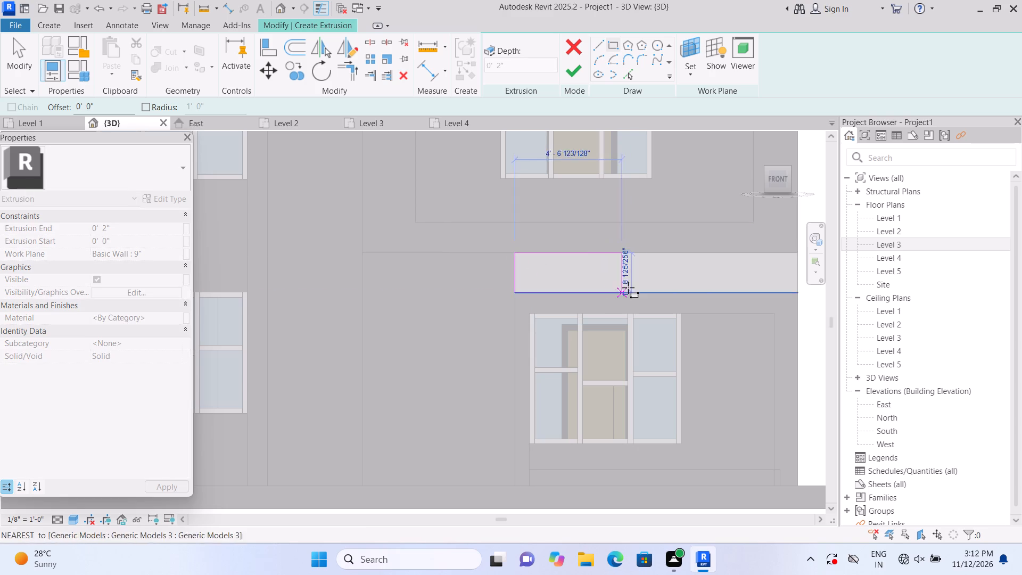
scroll(630, 286, up, 1)
middle_click(490, 284)
scroll(588, 314, down, 5)
scroll(713, 295, up, 1)
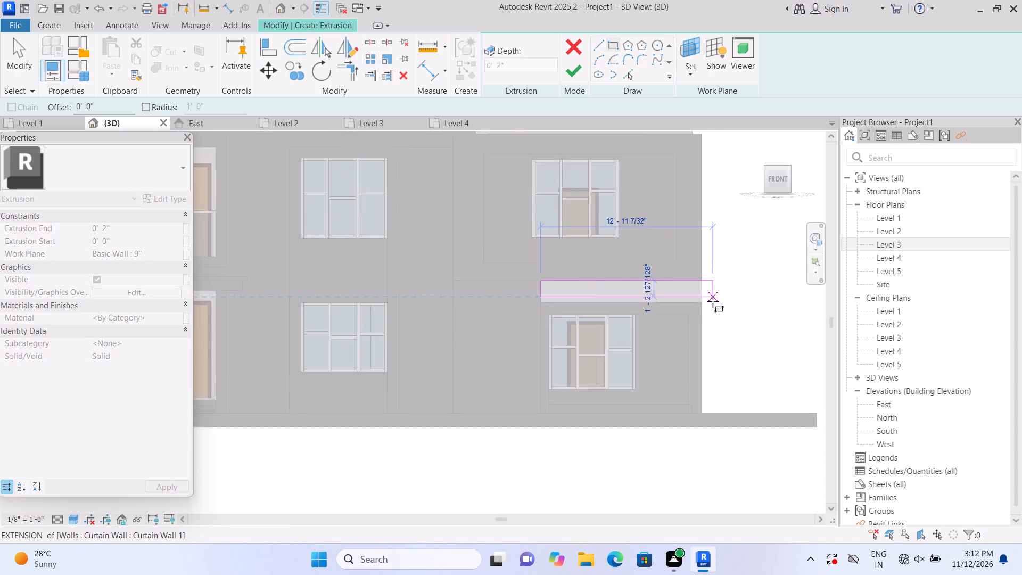
scroll(703, 311, up, 6)
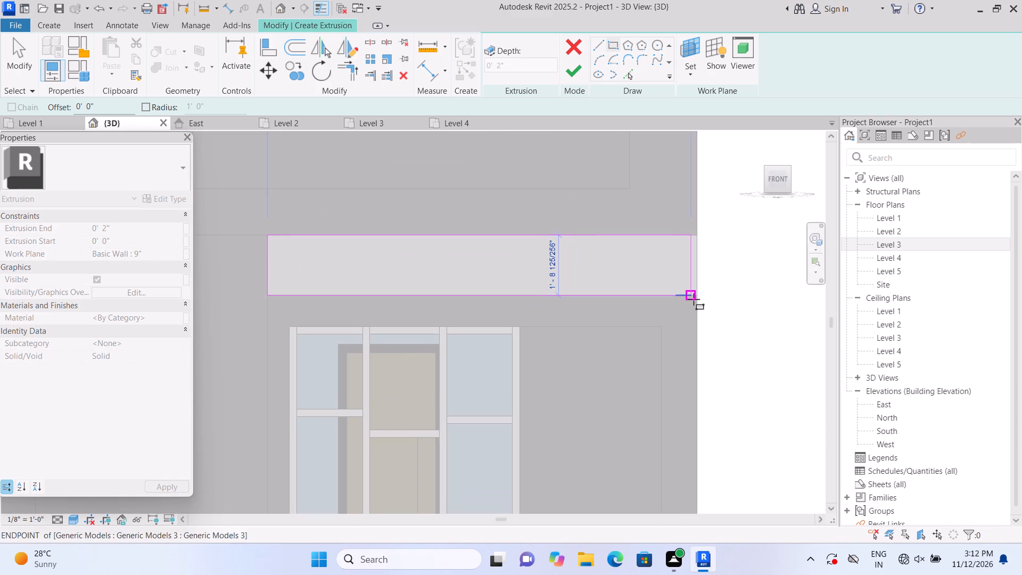
scroll(698, 294, up, 1)
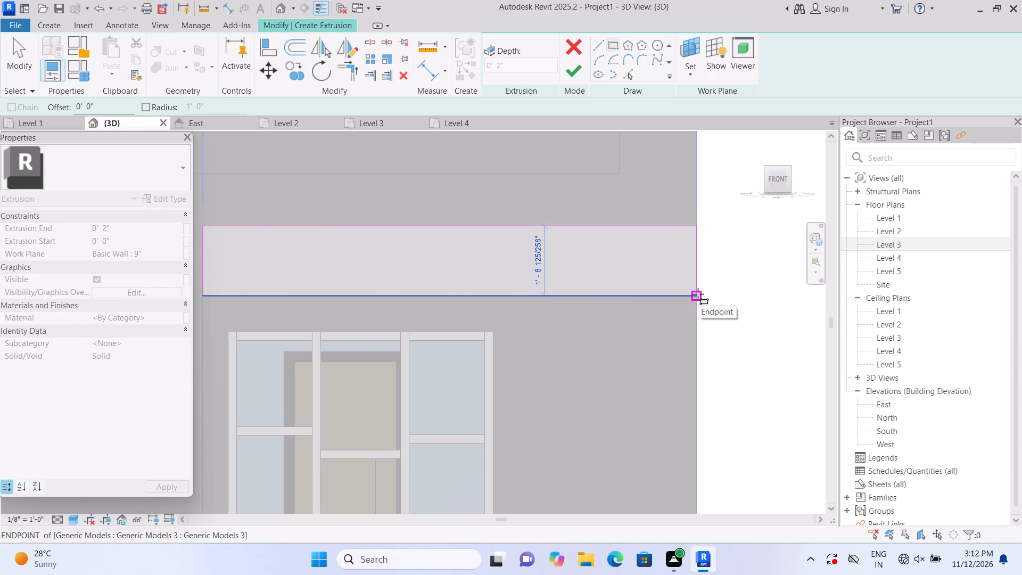
click(698, 294)
click(578, 73)
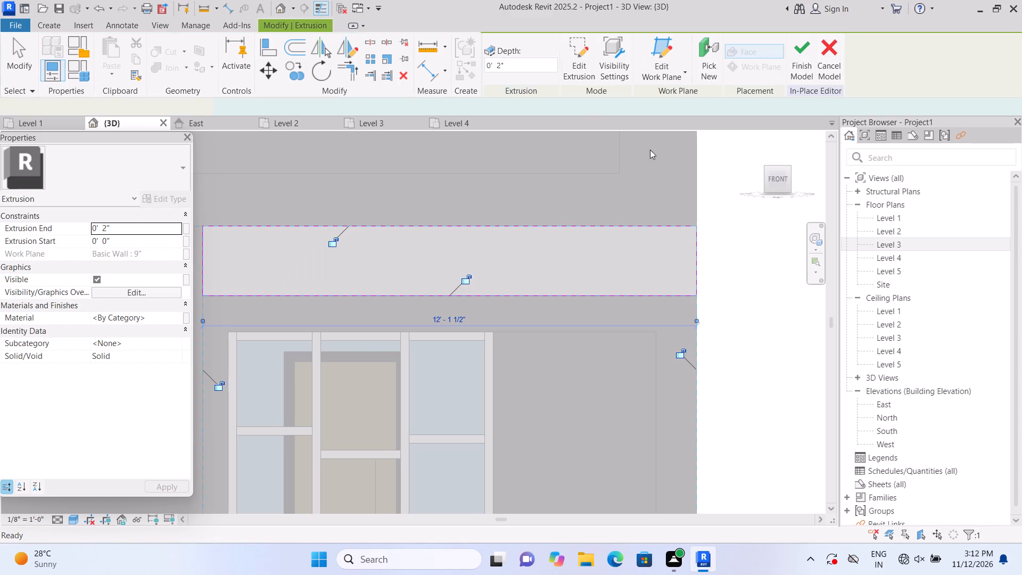
scroll(727, 219, down, 3)
click(751, 258)
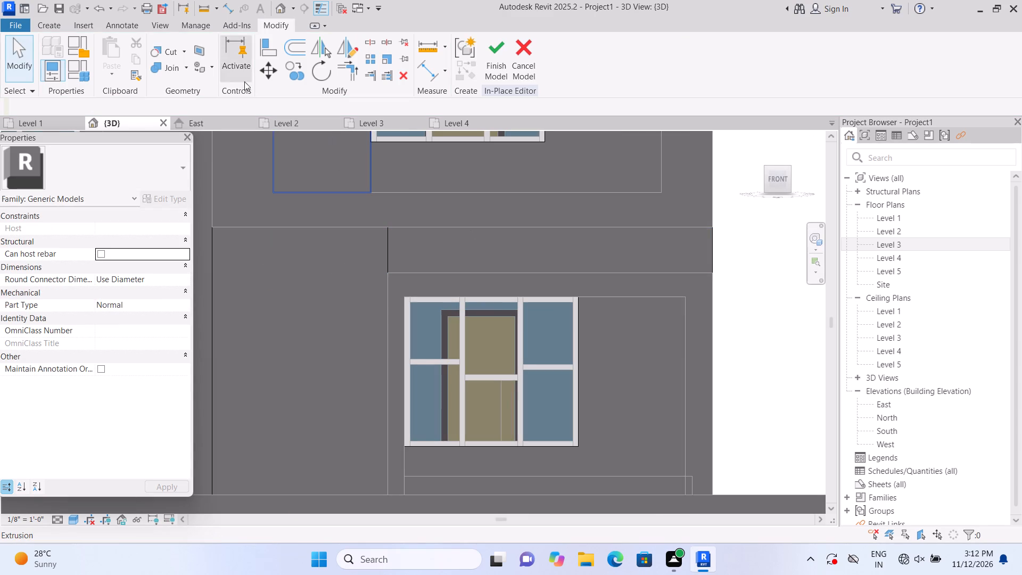
Join the ground-storey wall panel beside the far window's surround with the strip panel above that surround.
click(186, 65)
click(192, 88)
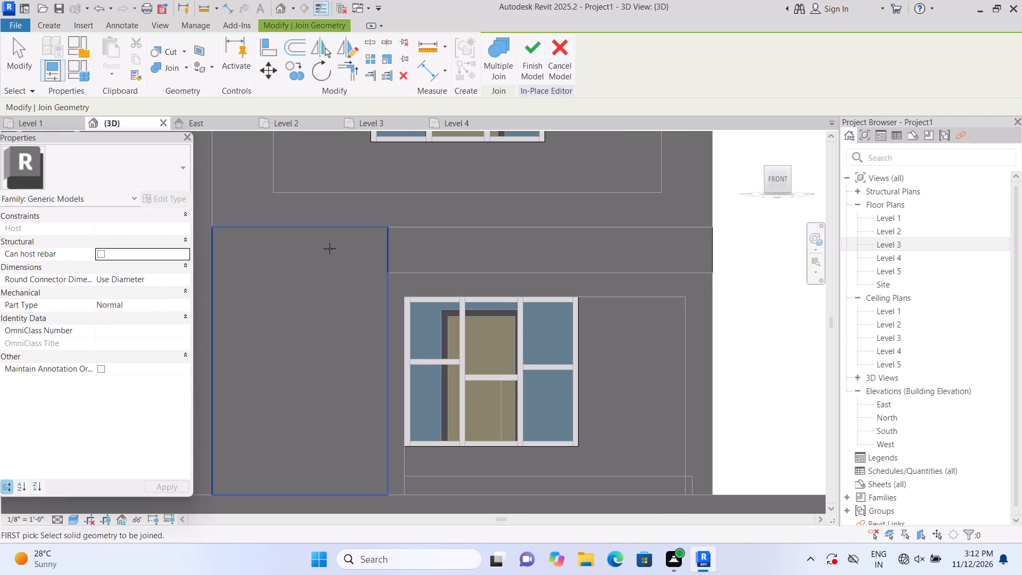
click(338, 274)
click(401, 262)
scroll(529, 253, down, 3)
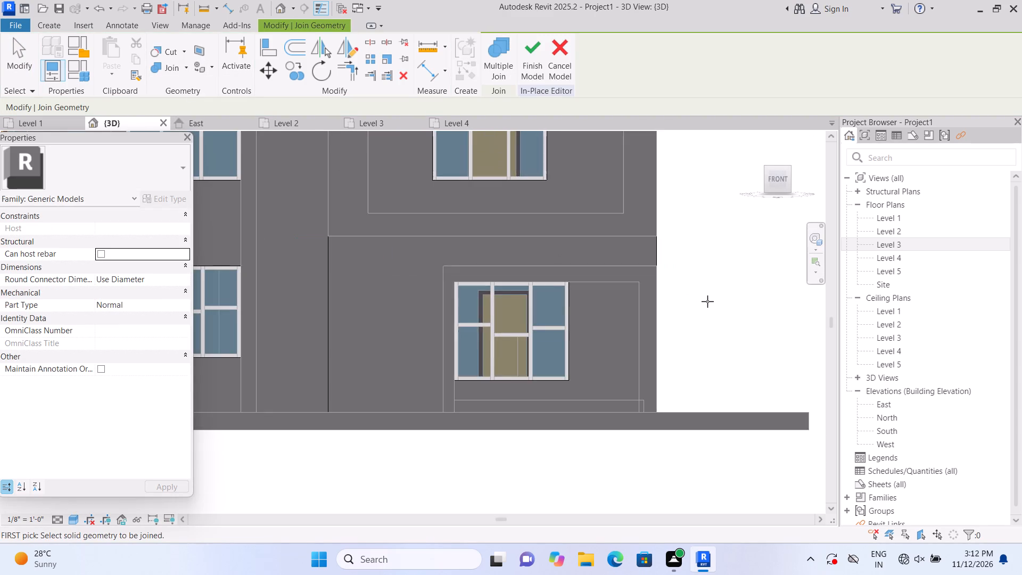
scroll(707, 302, down, 1)
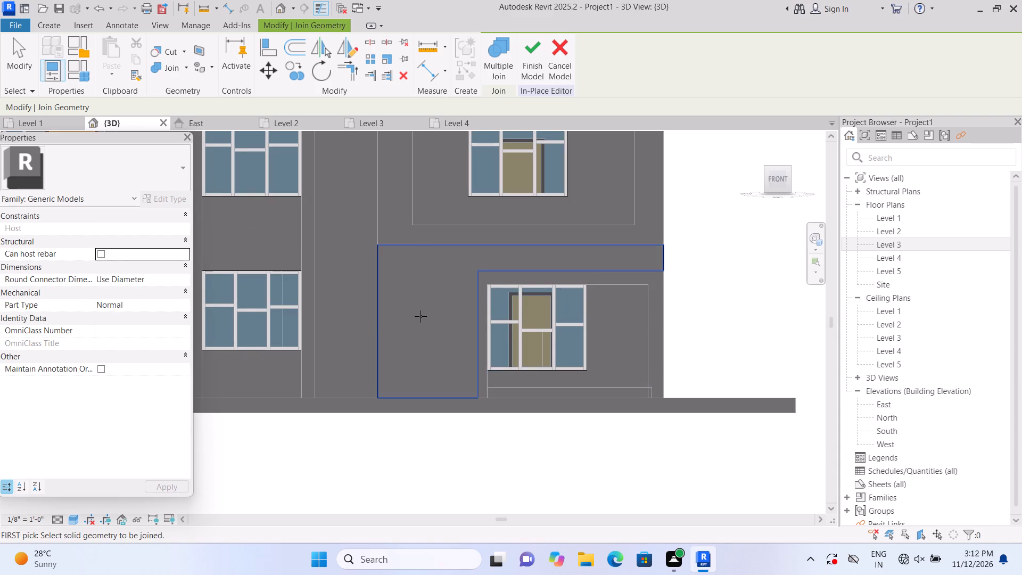
scroll(418, 313, up, 2)
click(418, 313)
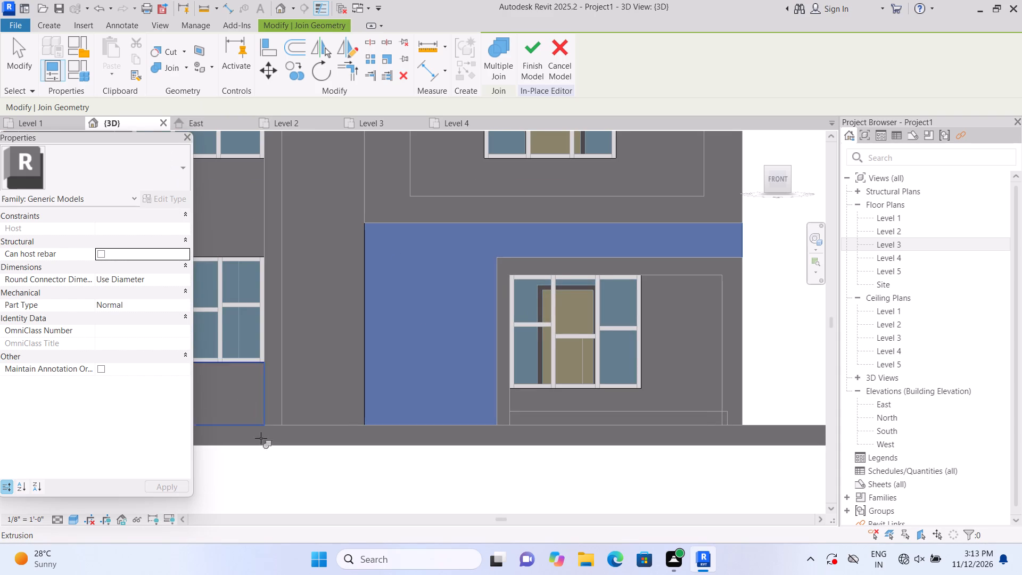
key(Escape)
Set the extrusion end of the ground-storey wall panel beside the far window's surround to 4".
click(395, 377)
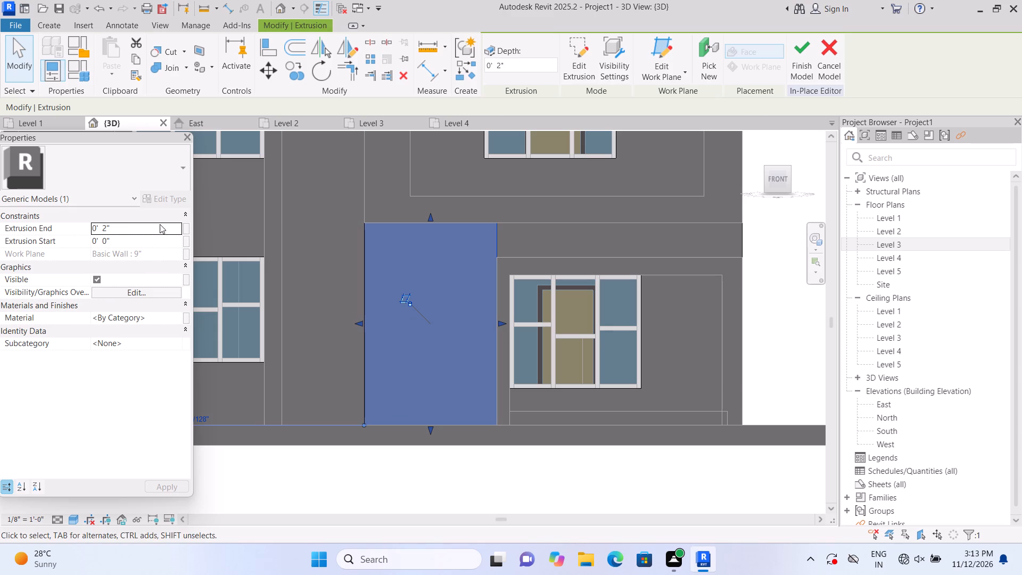
click(159, 226)
key(BackSpace)
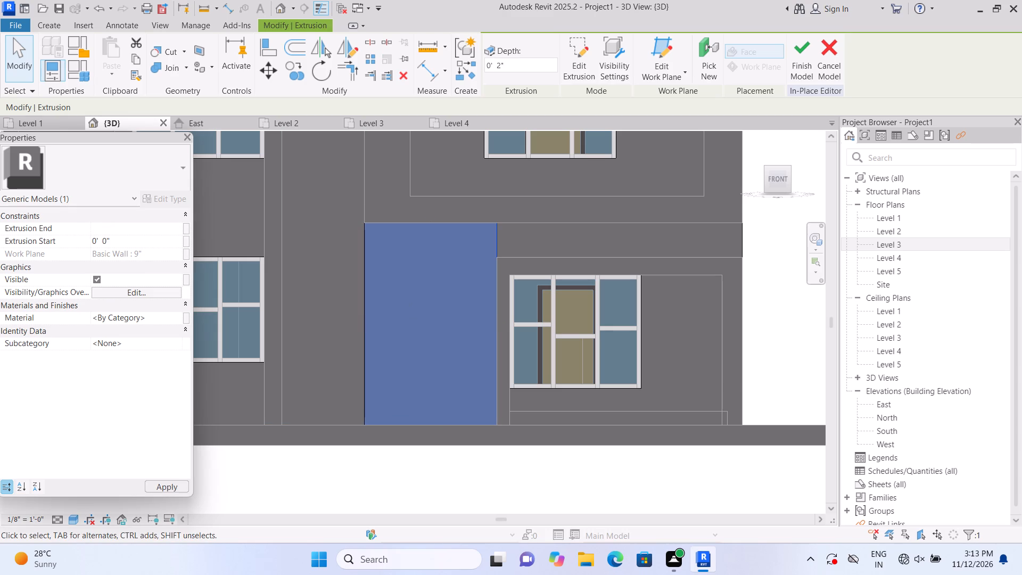
key(4)
key(shift+quotedbl)
key(Return)
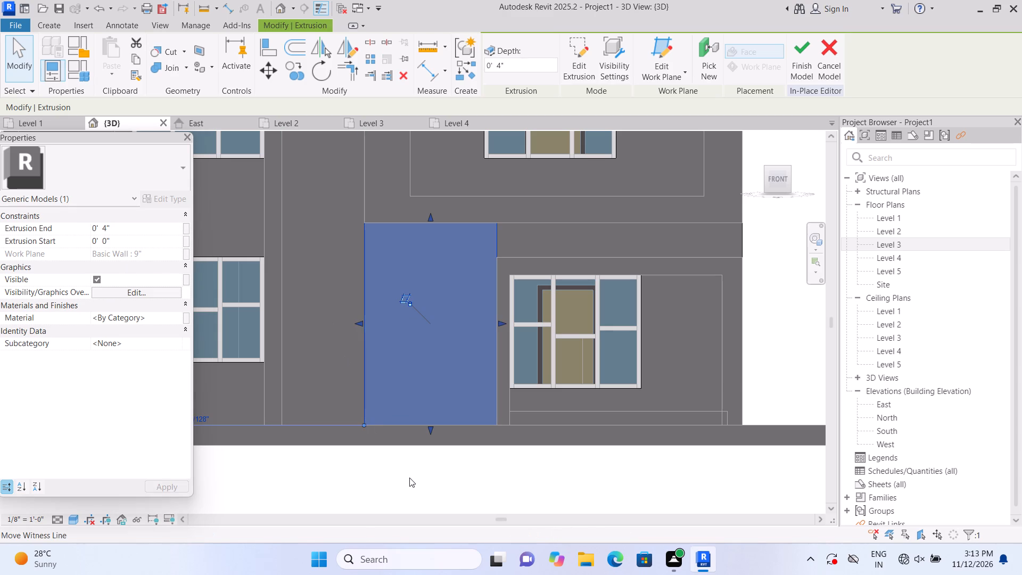
click(409, 478)
Set the extrusion end of the strip panel above the ground-storey far window's surround to 4".
click(613, 243)
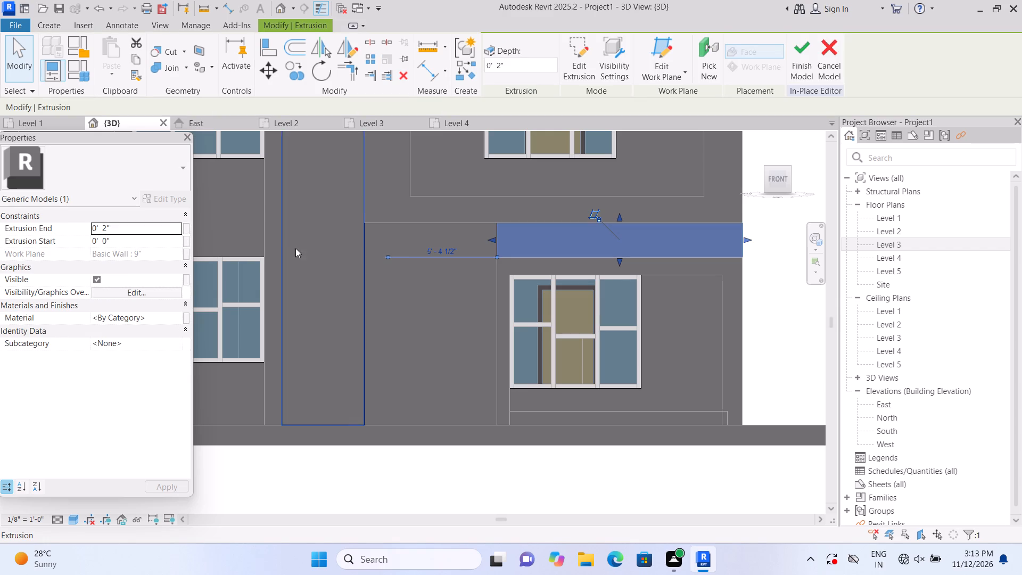
click(159, 226)
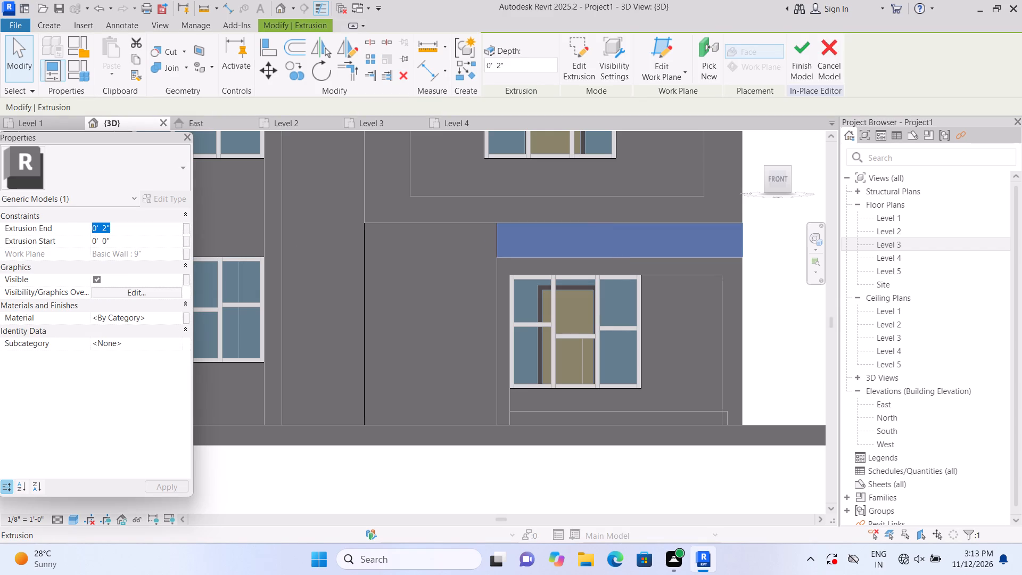
key(BackSpace)
text(4")
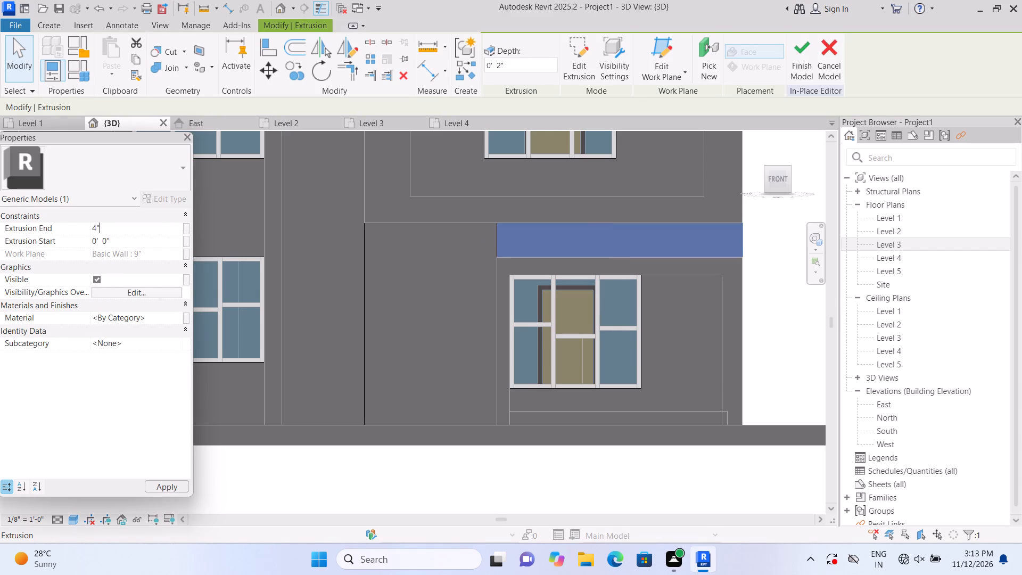
key(Return)
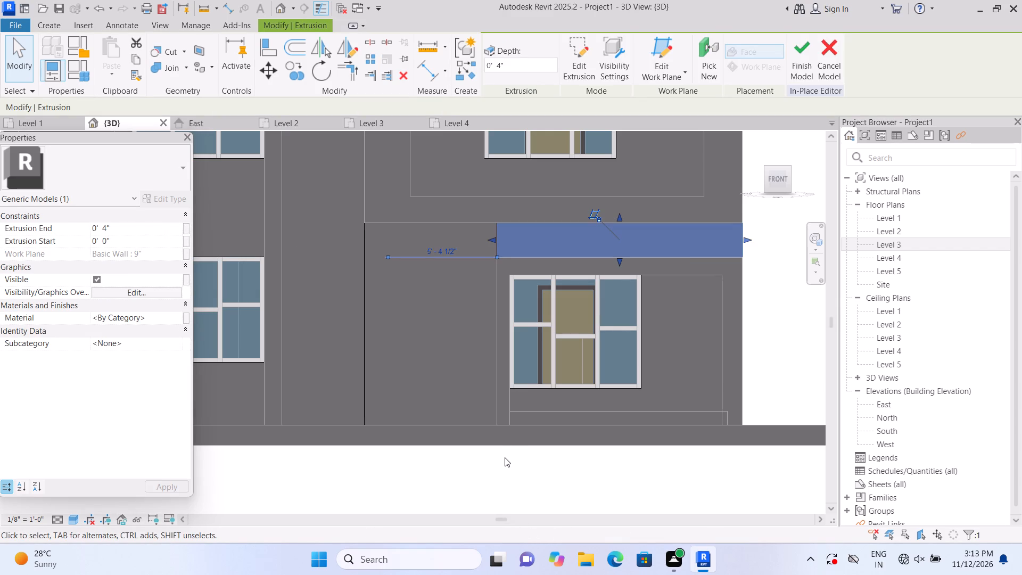
click(505, 457)
Examine the clad facade straight on and from both front corners, including the window surrounds, entrance and balcony.
scroll(403, 368, down, 4)
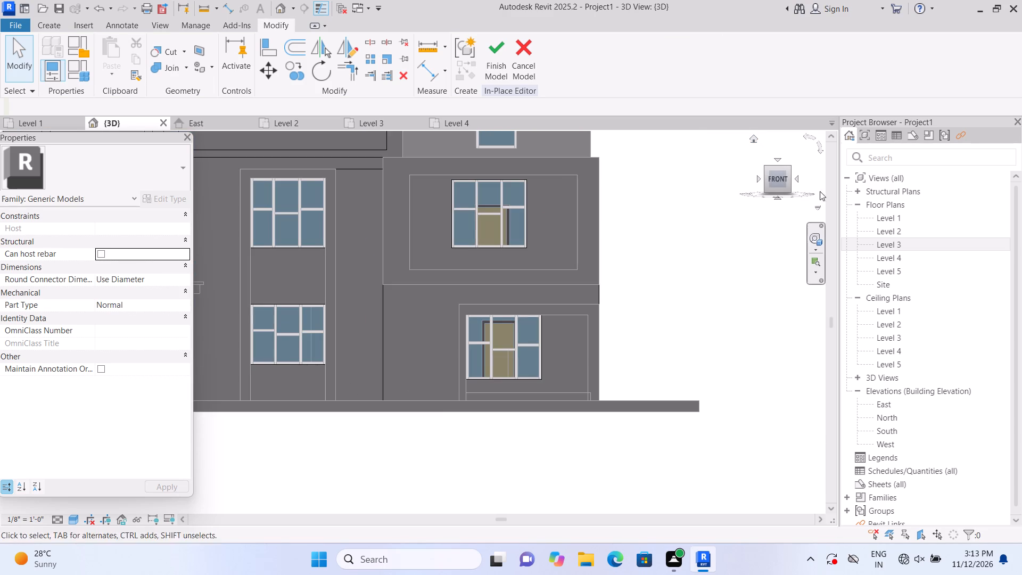
scroll(821, 202, down, 3)
scroll(682, 389, down, 1)
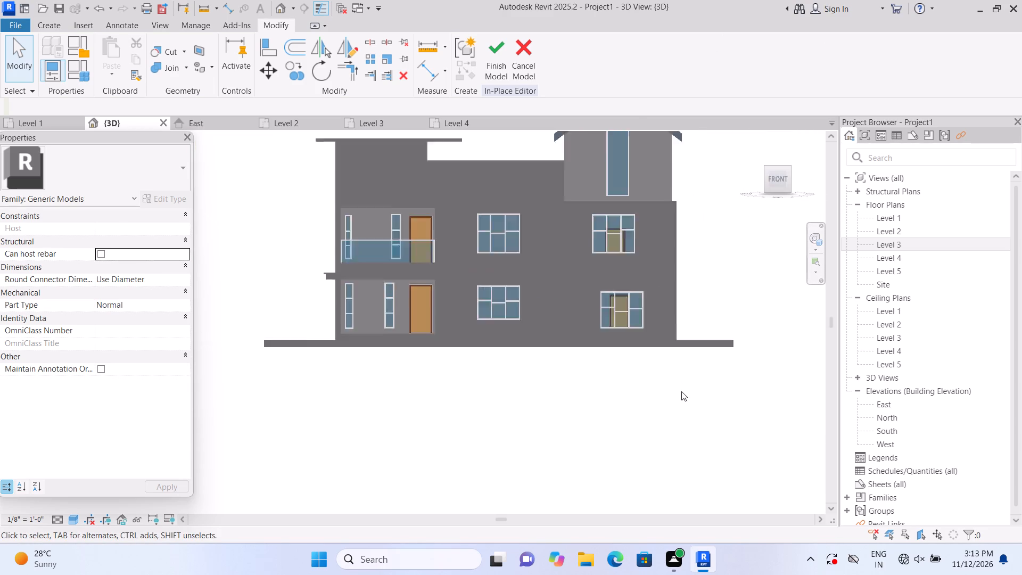
scroll(681, 391, down, 1)
scroll(735, 316, up, 1)
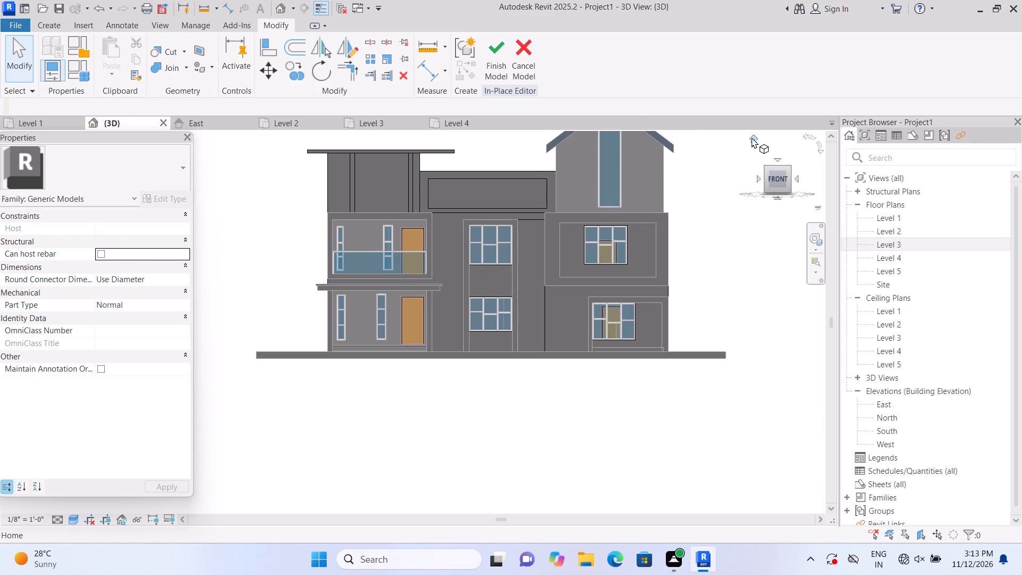
click(752, 137)
scroll(271, 502, up, 4)
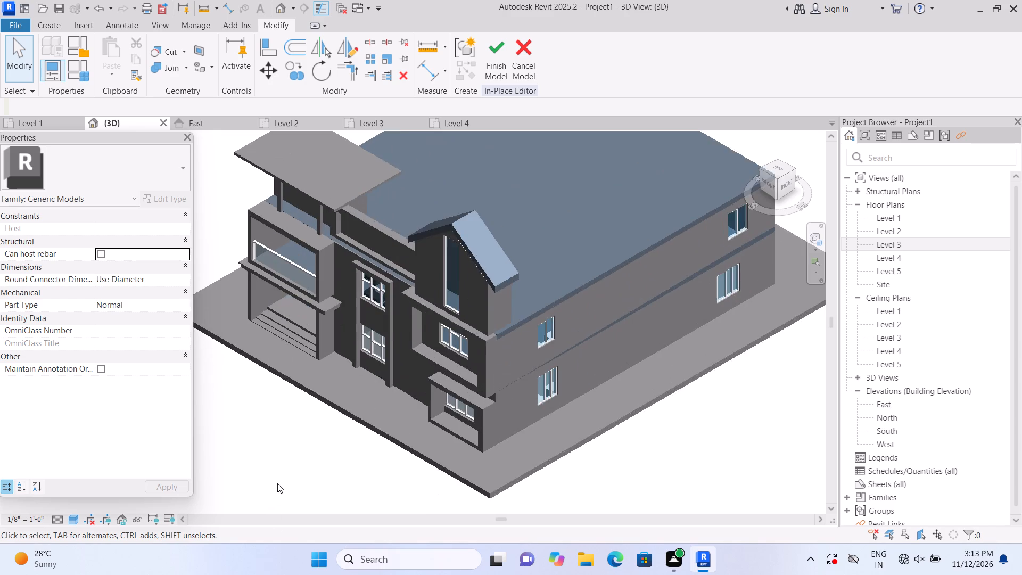
scroll(277, 483, up, 5)
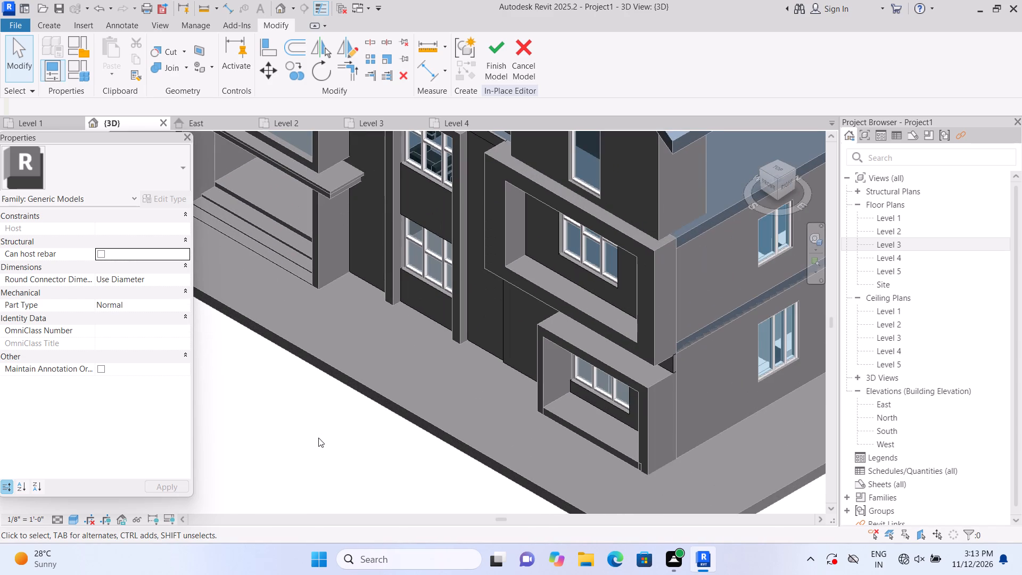
shift+middle_drag(320, 421, 485, 392)
shift+scroll(486, 392, down, 6)
middle_drag(690, 449, 599, 465)
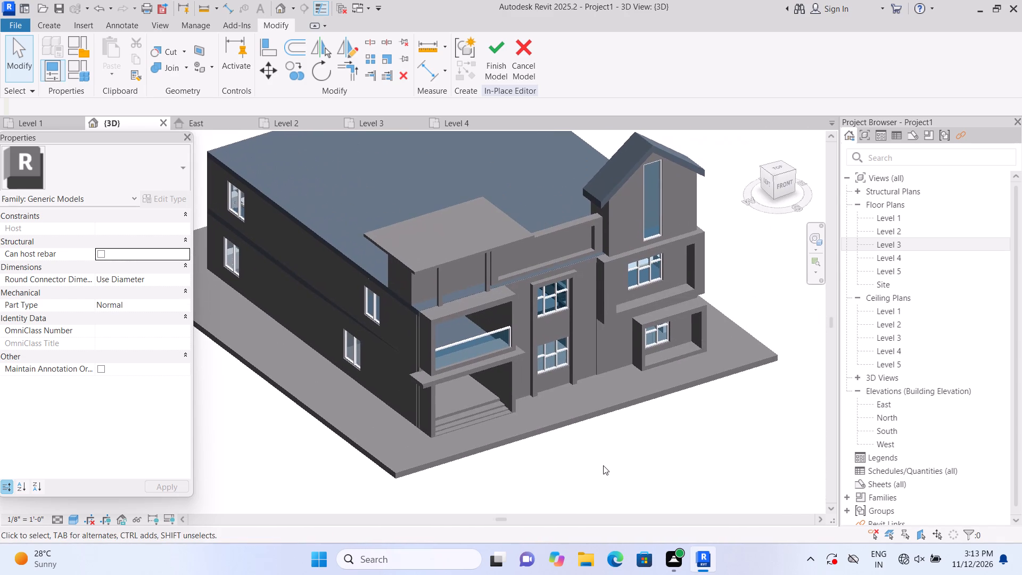
scroll(609, 463, up, 3)
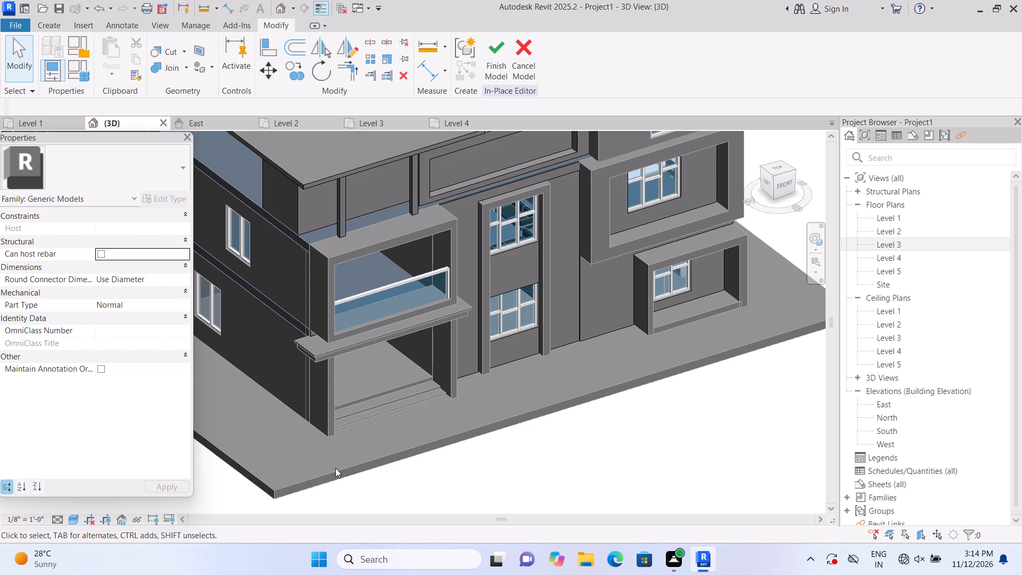
scroll(334, 469, down, 4)
scroll(660, 421, down, 3)
scroll(678, 368, down, 2)
scroll(675, 373, up, 4)
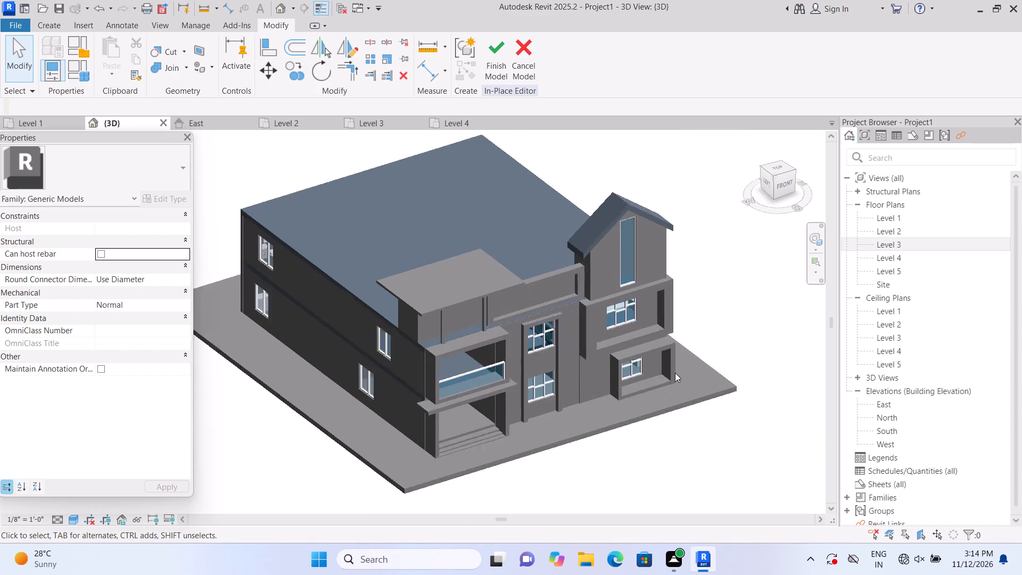
Delete the thin wall panel between the upper and lower windows of the middle window bay.
scroll(675, 373, up, 4)
scroll(521, 446, up, 4)
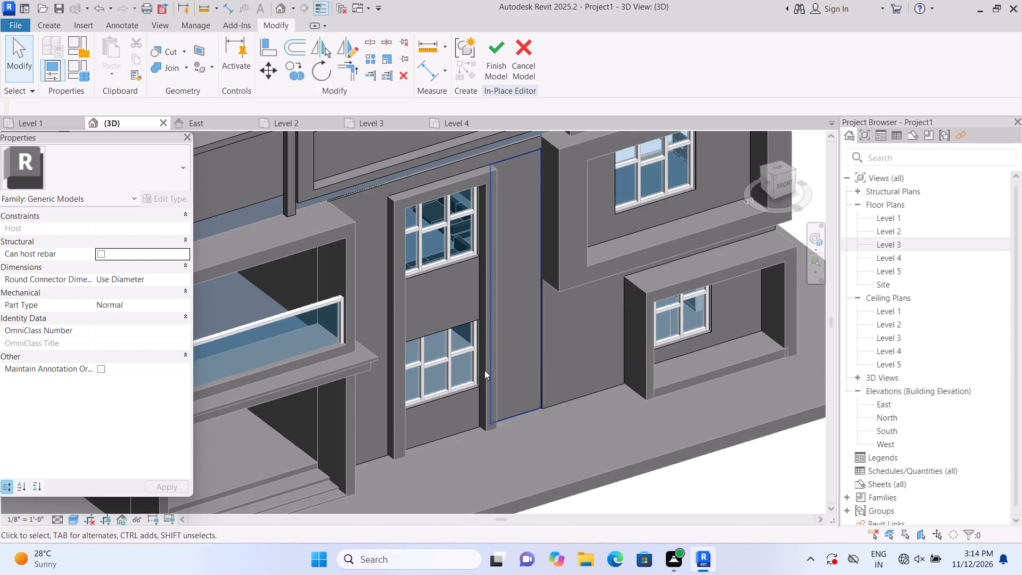
scroll(463, 334, up, 2)
click(449, 323)
key(BackSpace)
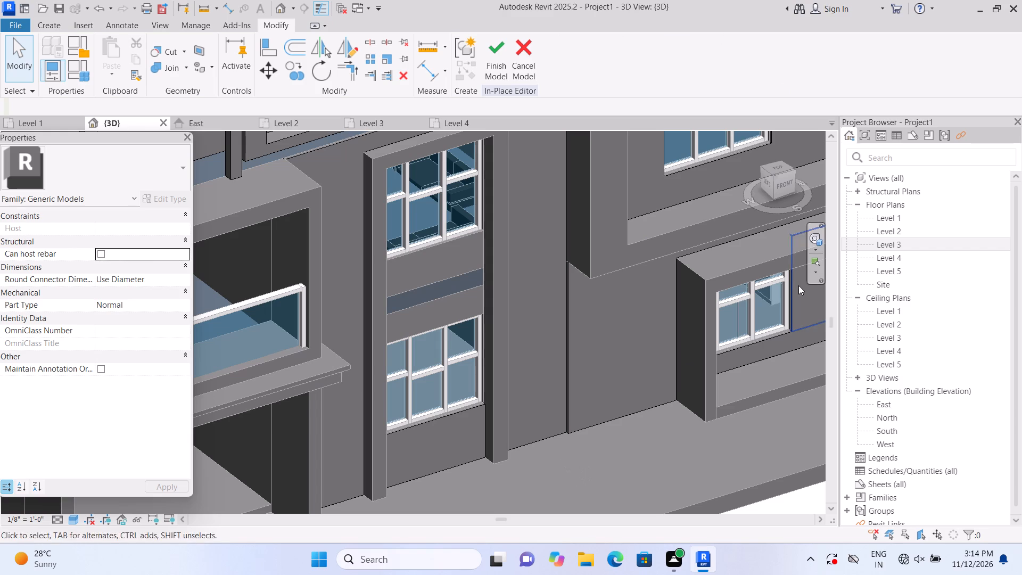
Extrude a 2" deep strip on the wall directly above the middle bay's ground-storey window, 6'-6" wide and about 6 5/8" high.
click(780, 187)
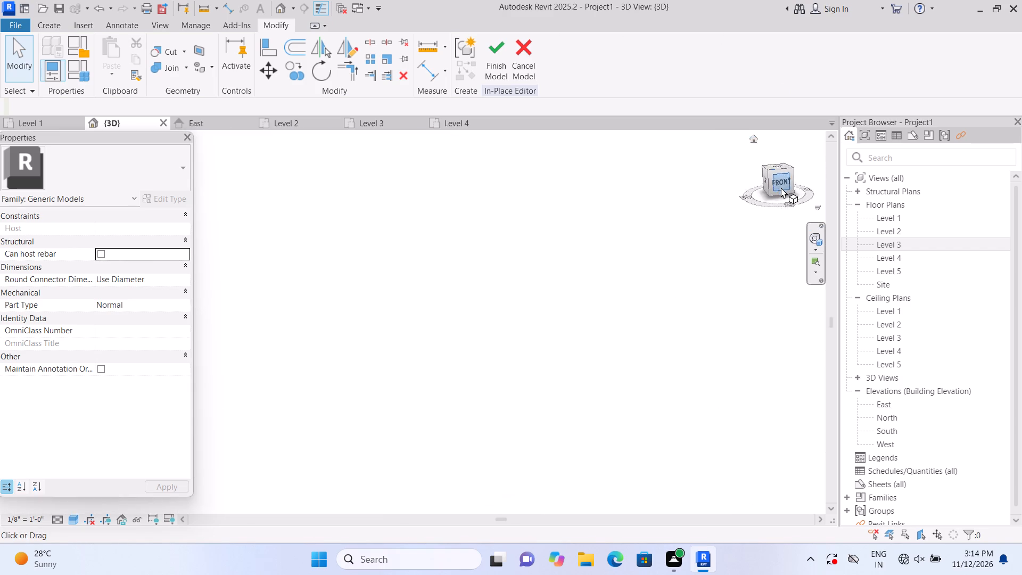
scroll(377, 414, up, 9)
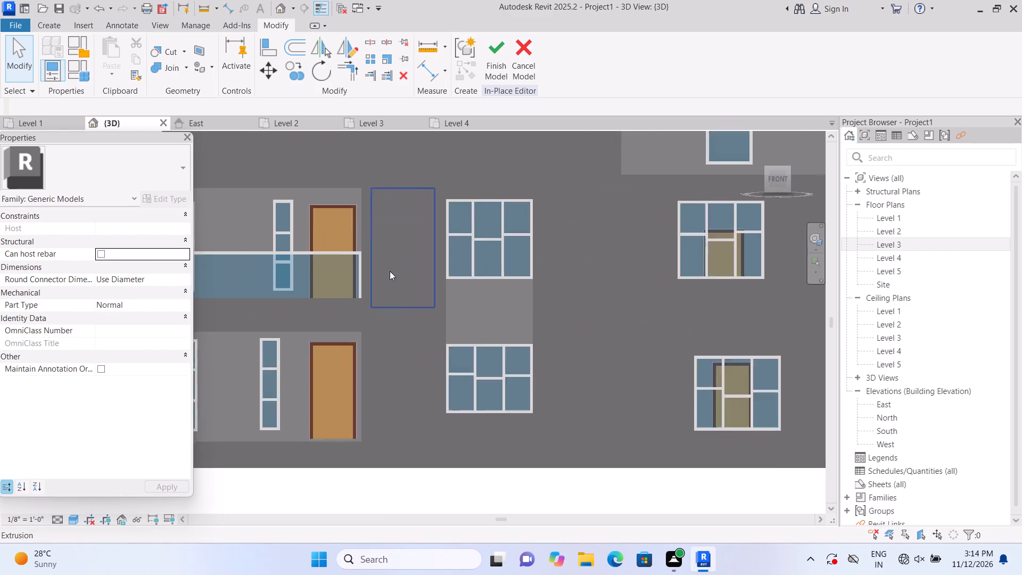
scroll(390, 271, up, 2)
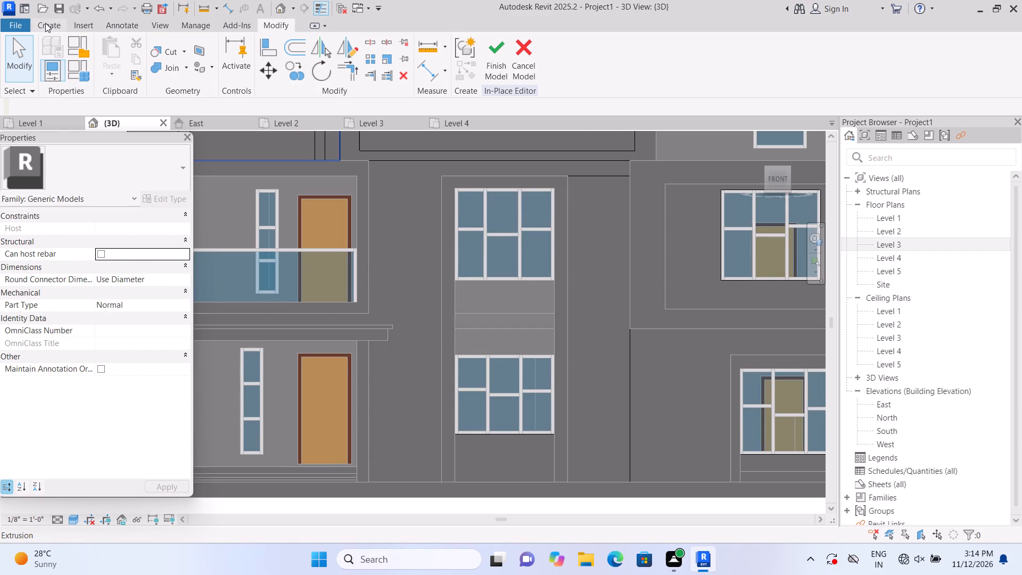
click(46, 23)
click(114, 49)
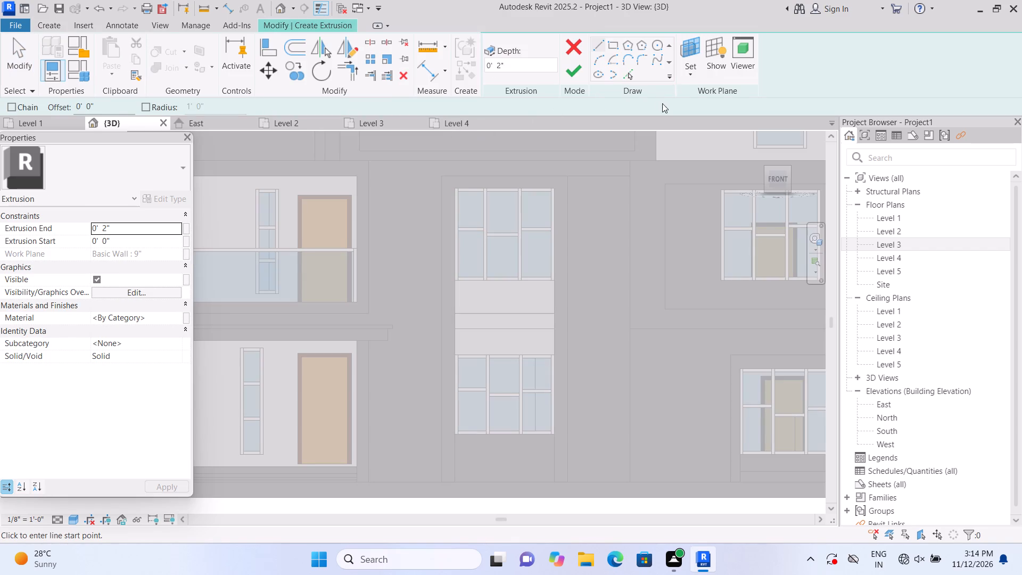
click(683, 78)
click(694, 132)
scroll(529, 282, up, 2)
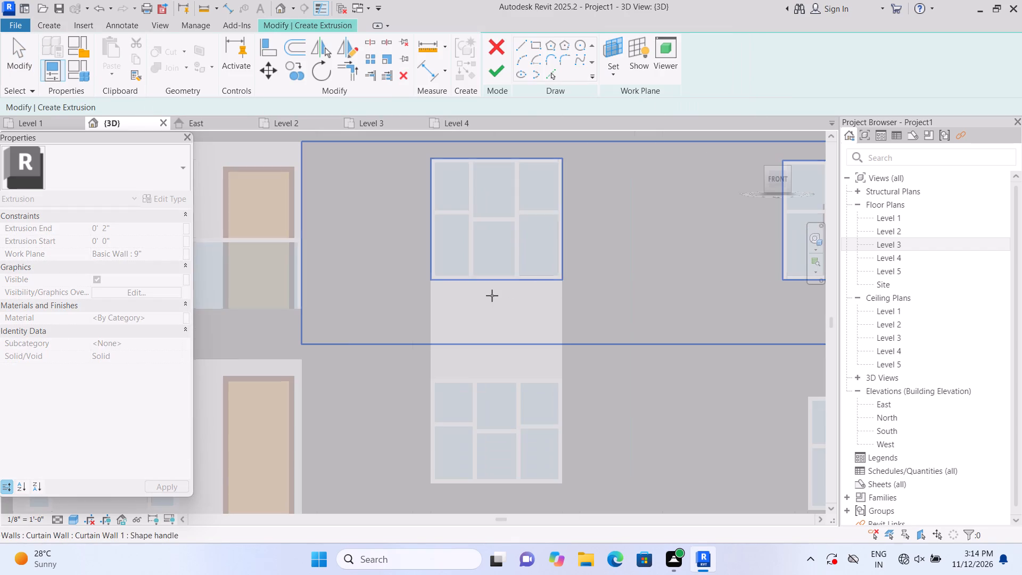
click(497, 367)
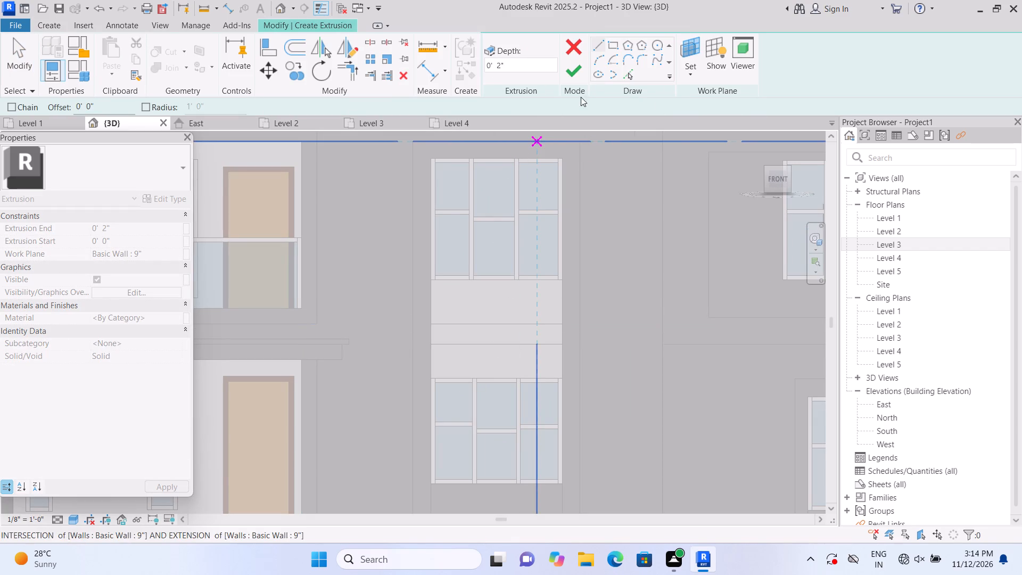
click(619, 40)
scroll(534, 337, up, 4)
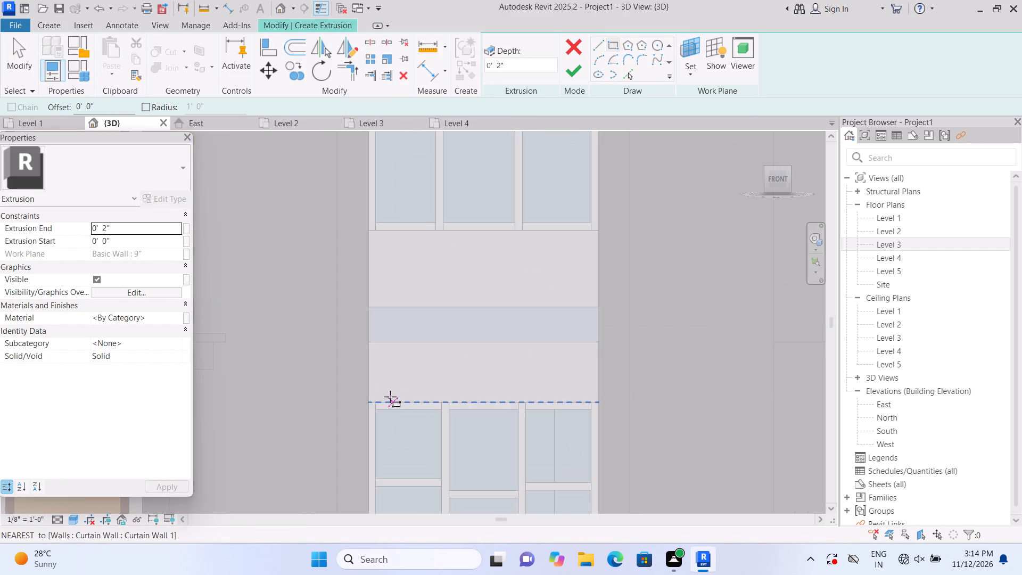
click(368, 398)
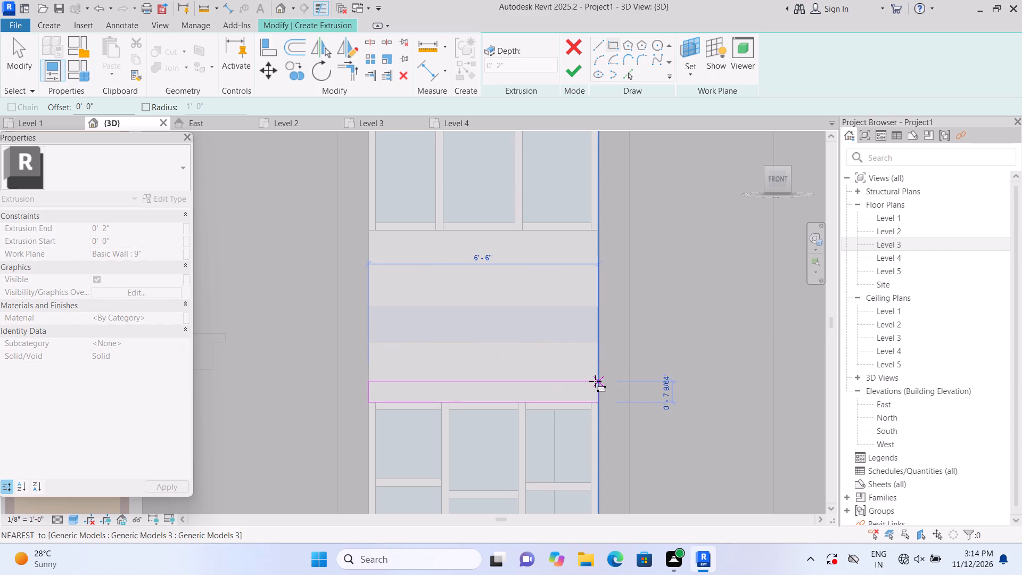
click(595, 383)
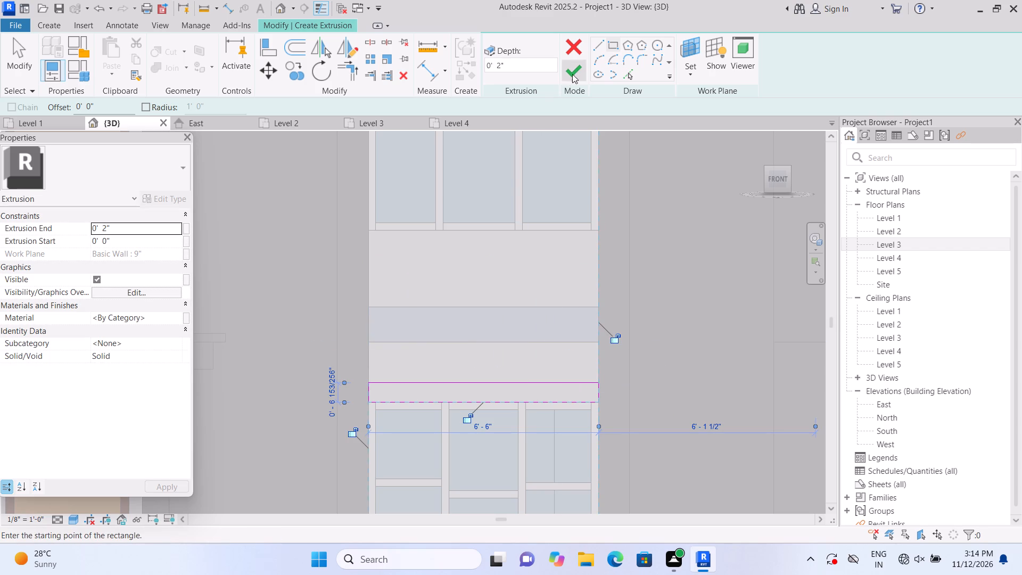
click(572, 74)
scroll(587, 244, down, 11)
click(656, 462)
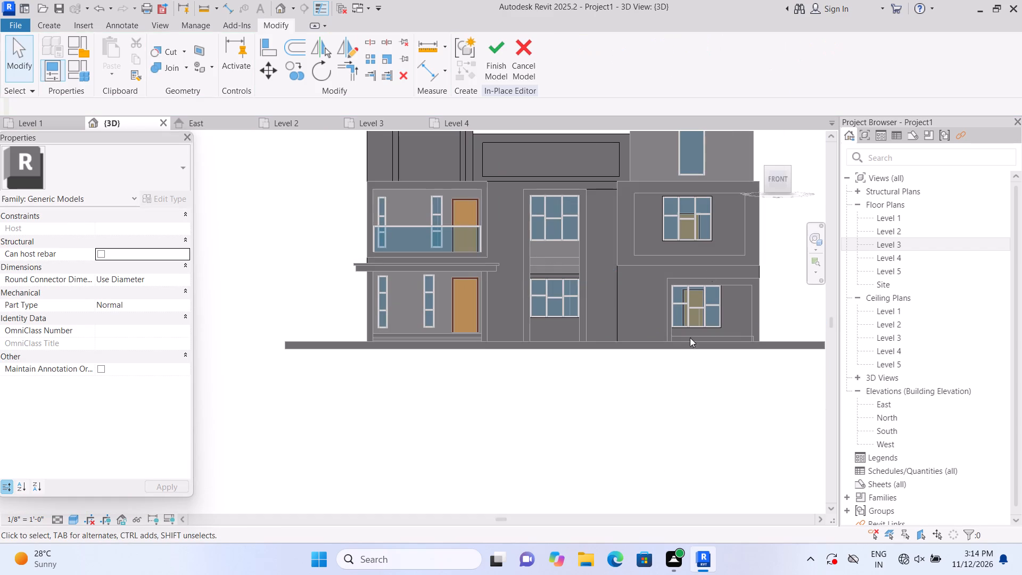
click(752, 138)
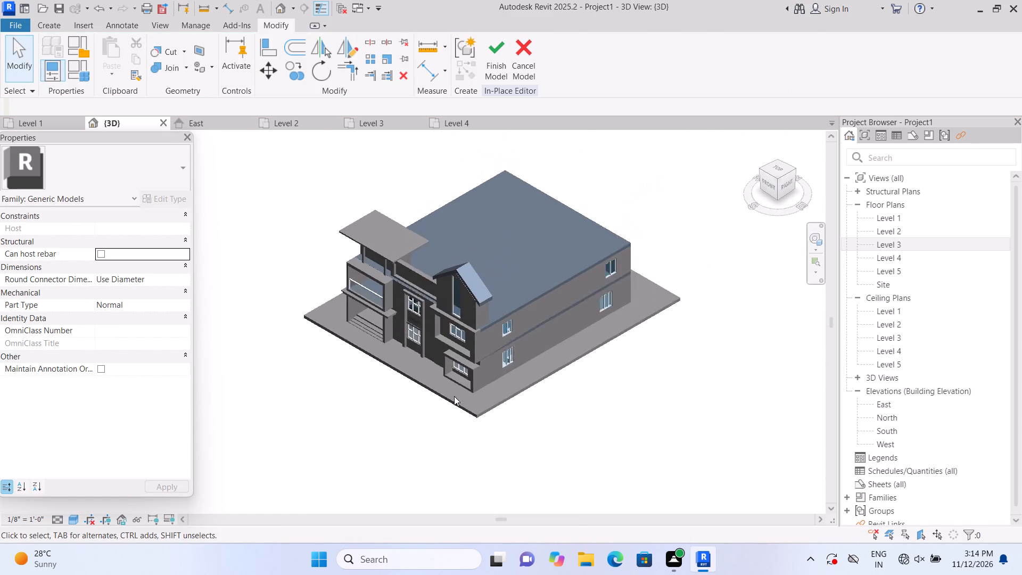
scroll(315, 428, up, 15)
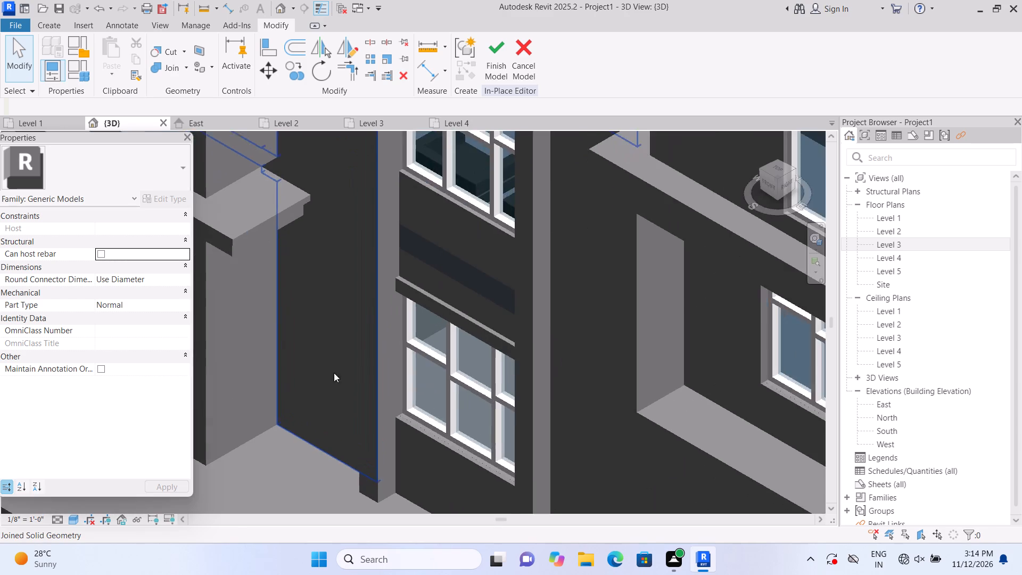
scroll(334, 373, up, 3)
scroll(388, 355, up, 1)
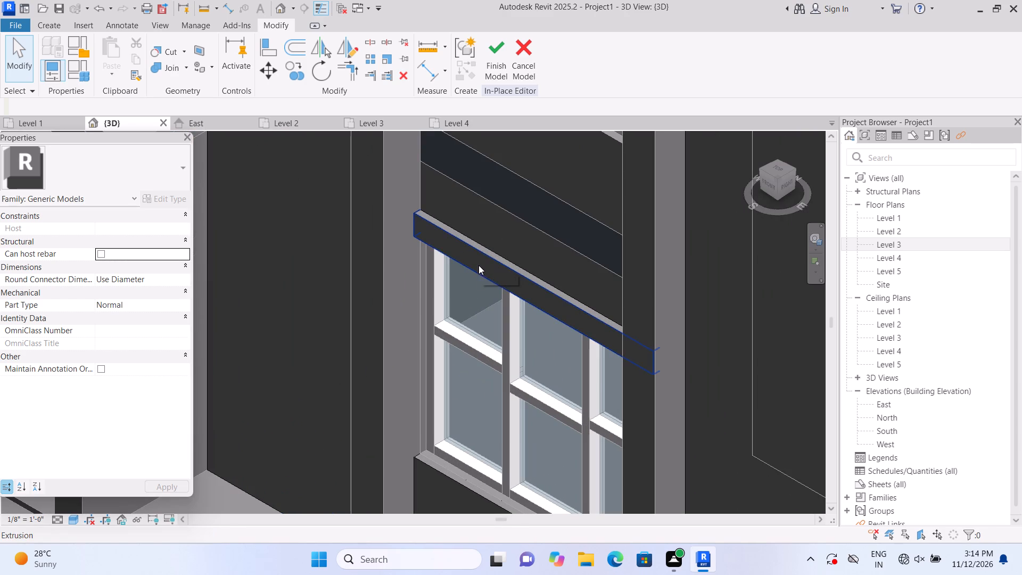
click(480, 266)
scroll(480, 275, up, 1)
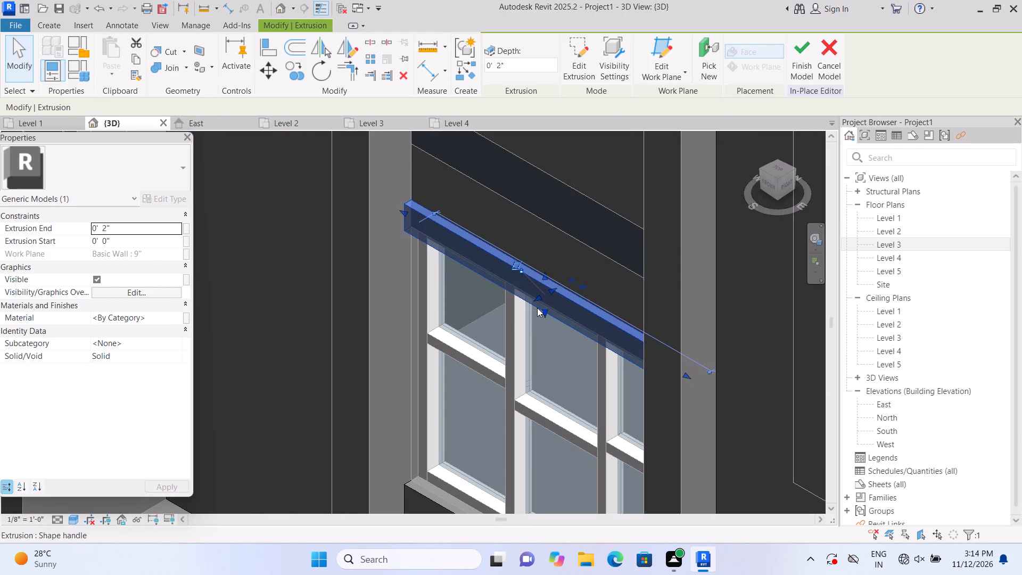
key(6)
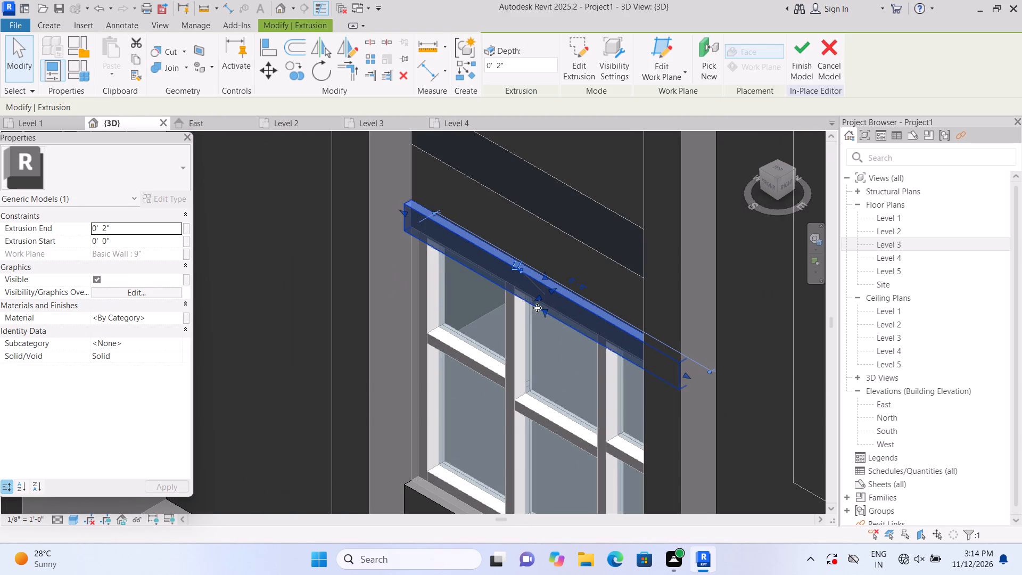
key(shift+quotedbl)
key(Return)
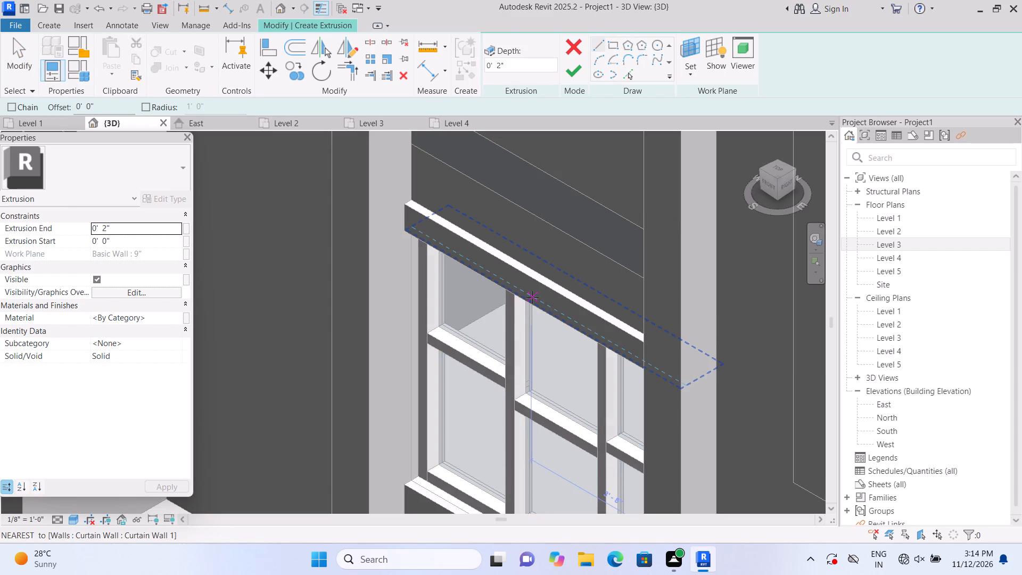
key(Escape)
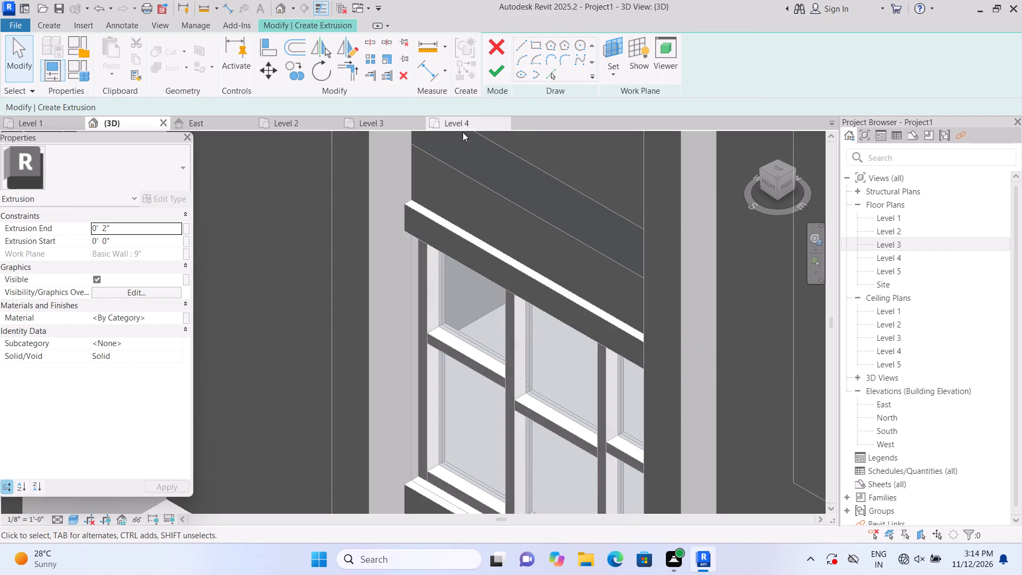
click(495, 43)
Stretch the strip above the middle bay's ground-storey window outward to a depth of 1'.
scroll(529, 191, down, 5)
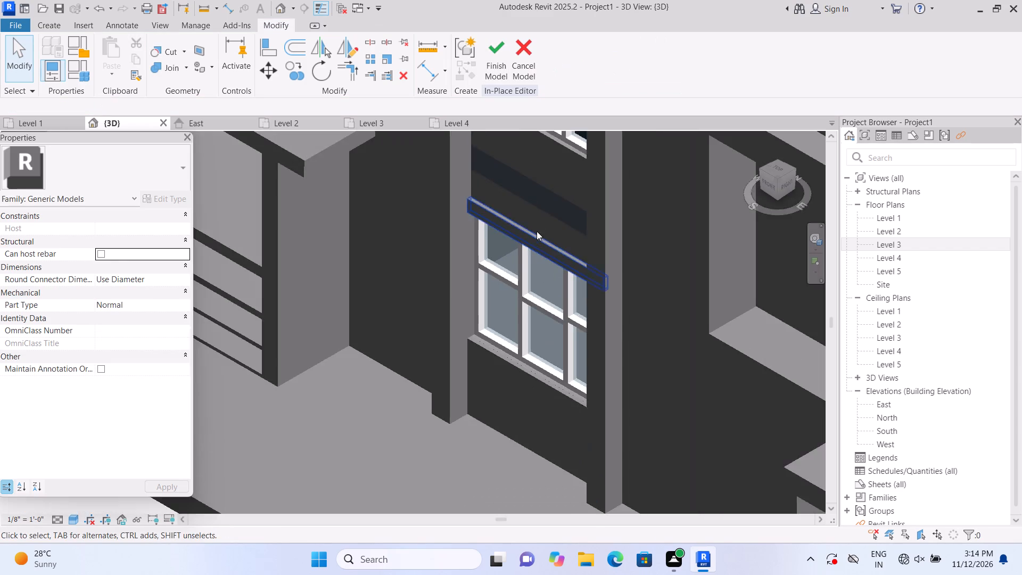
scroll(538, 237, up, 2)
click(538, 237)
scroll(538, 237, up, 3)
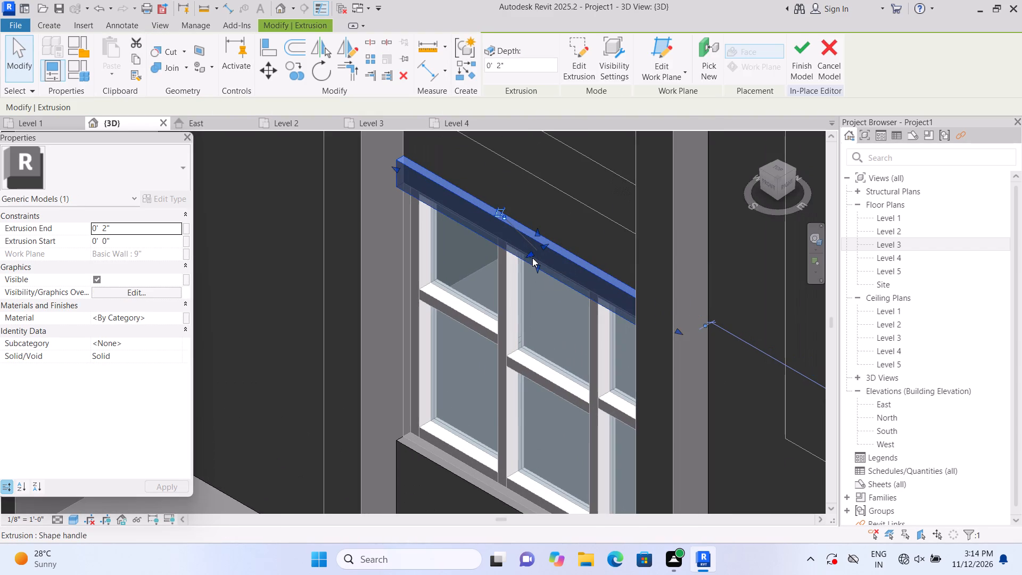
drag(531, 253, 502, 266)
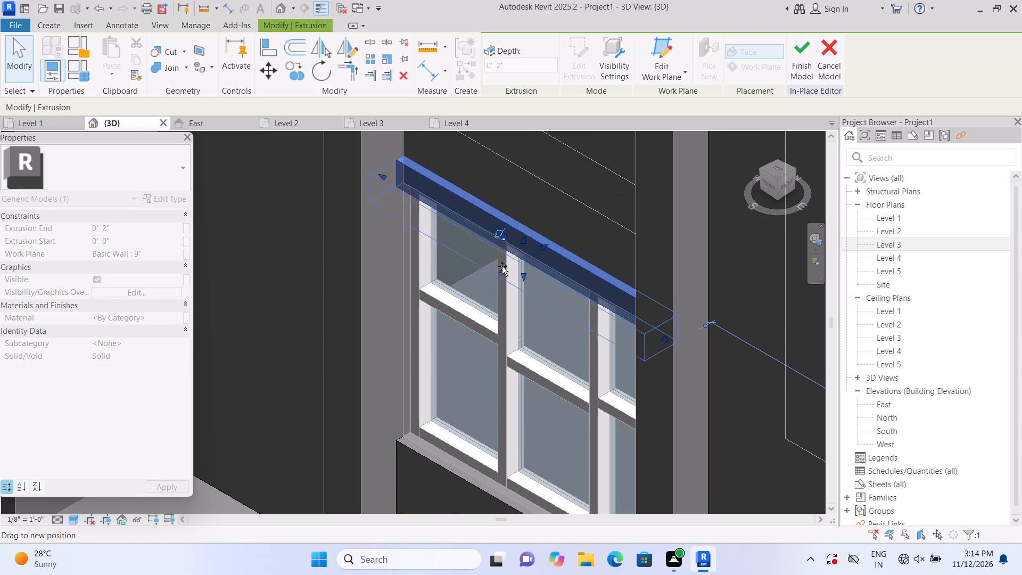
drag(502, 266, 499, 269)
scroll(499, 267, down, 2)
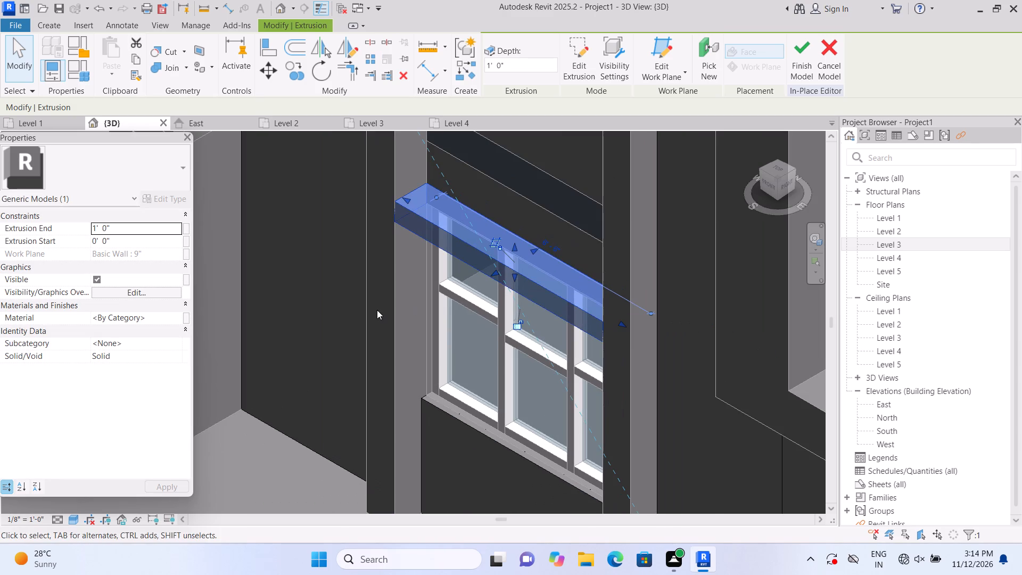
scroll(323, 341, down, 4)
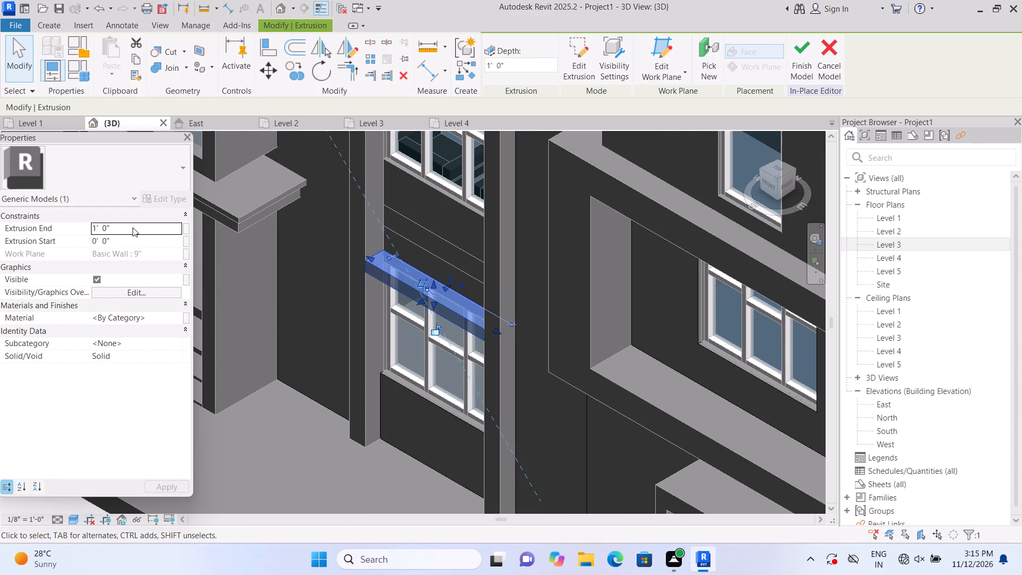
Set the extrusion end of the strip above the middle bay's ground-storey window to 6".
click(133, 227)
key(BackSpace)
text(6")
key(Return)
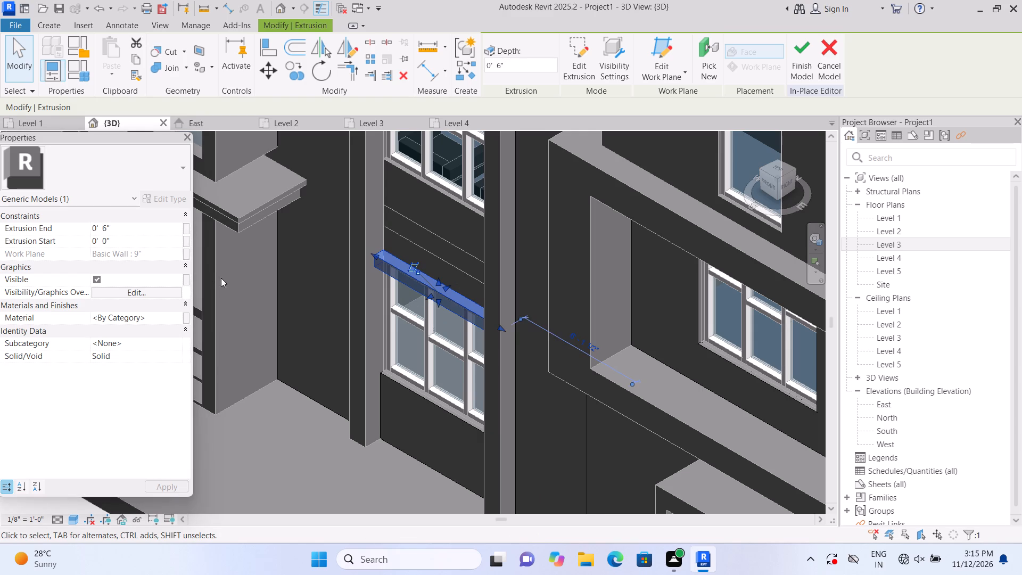
Set the extrusion end of the strip above the middle bay's ground-storey window to 1'.
click(160, 233)
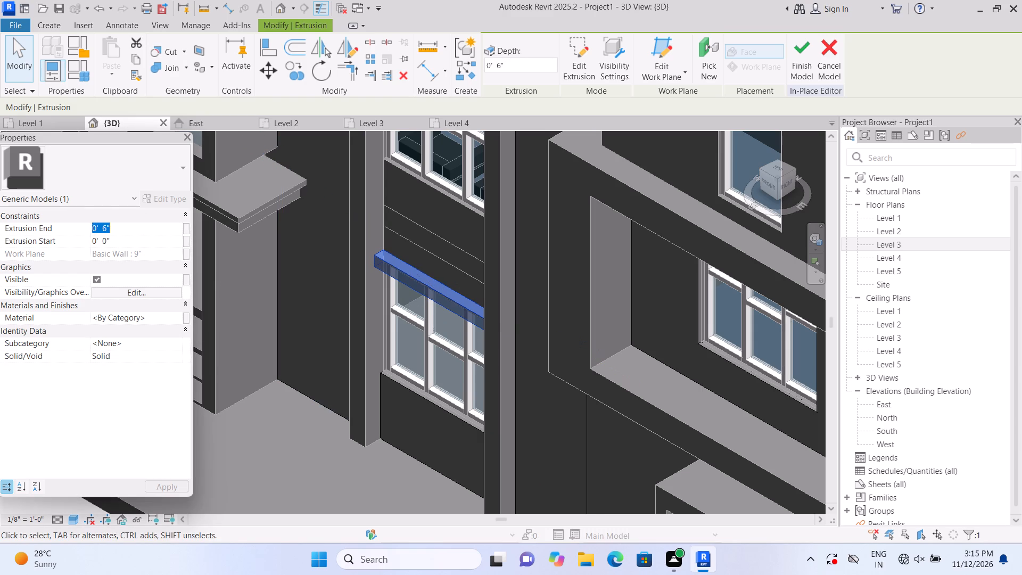
key(BackSpace)
text(1')
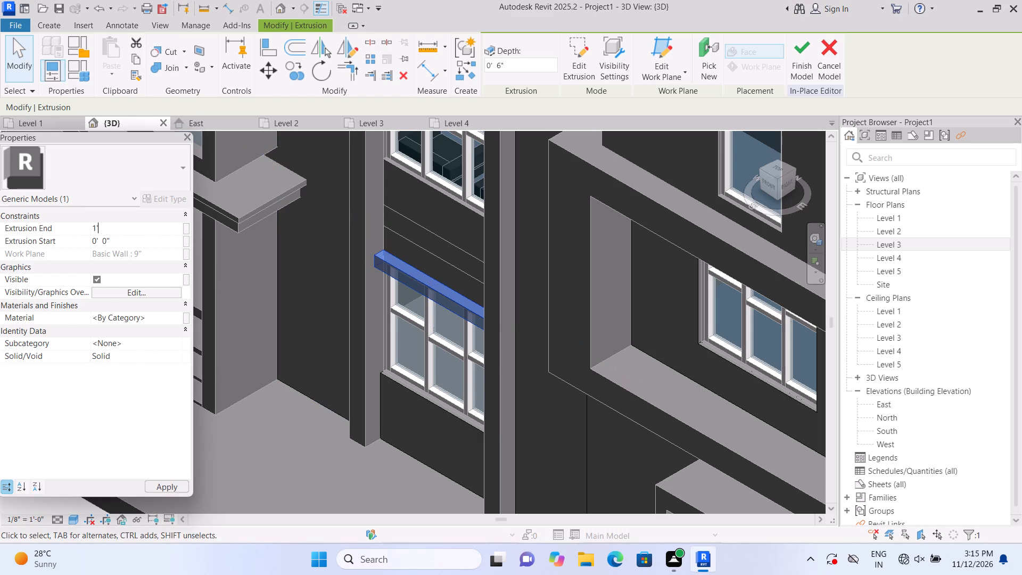
key(Return)
scroll(654, 494, down, 2)
key(Escape)
Join the strip above the middle bay's ground-storey window with the upright surround at its balcony-side end.
scroll(650, 491, down, 1)
scroll(612, 433, up, 3)
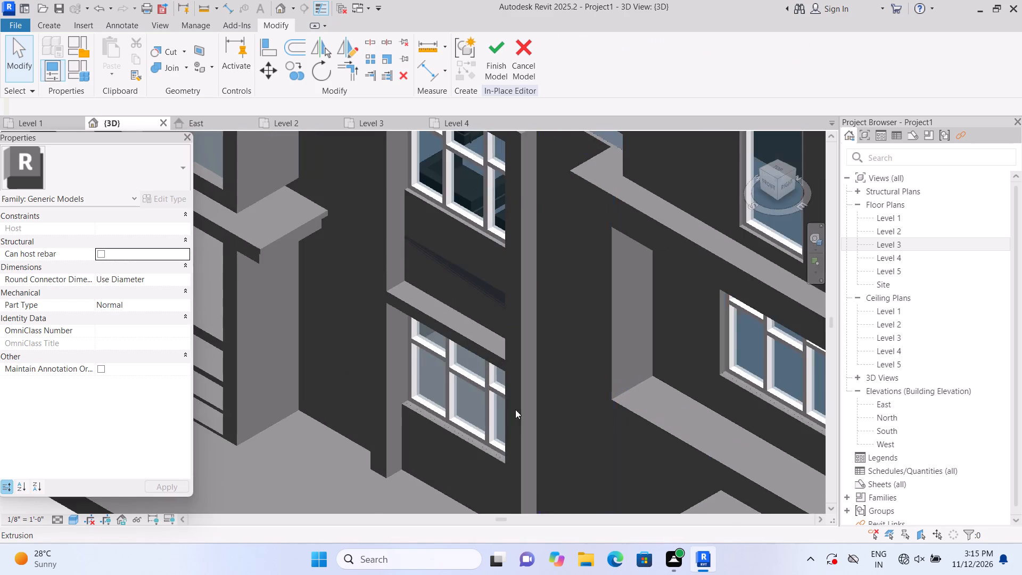
scroll(421, 362, up, 5)
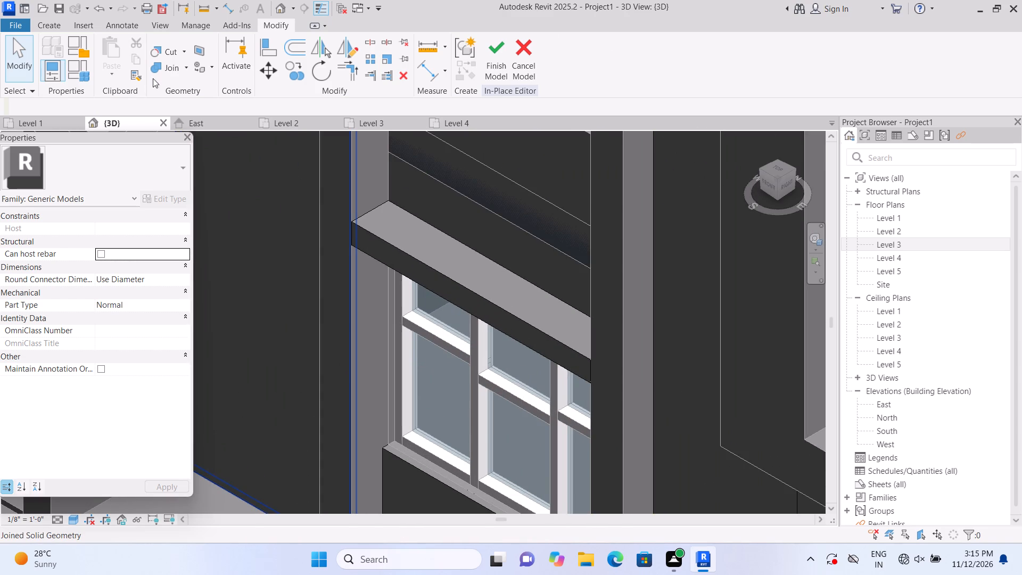
click(187, 68)
click(199, 83)
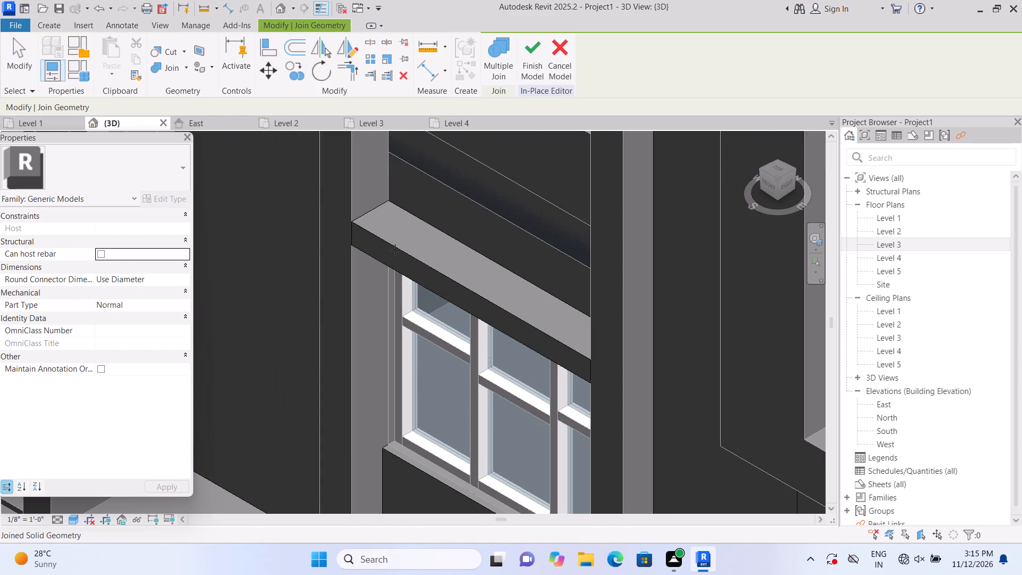
click(395, 250)
click(352, 209)
scroll(460, 327, up, 2)
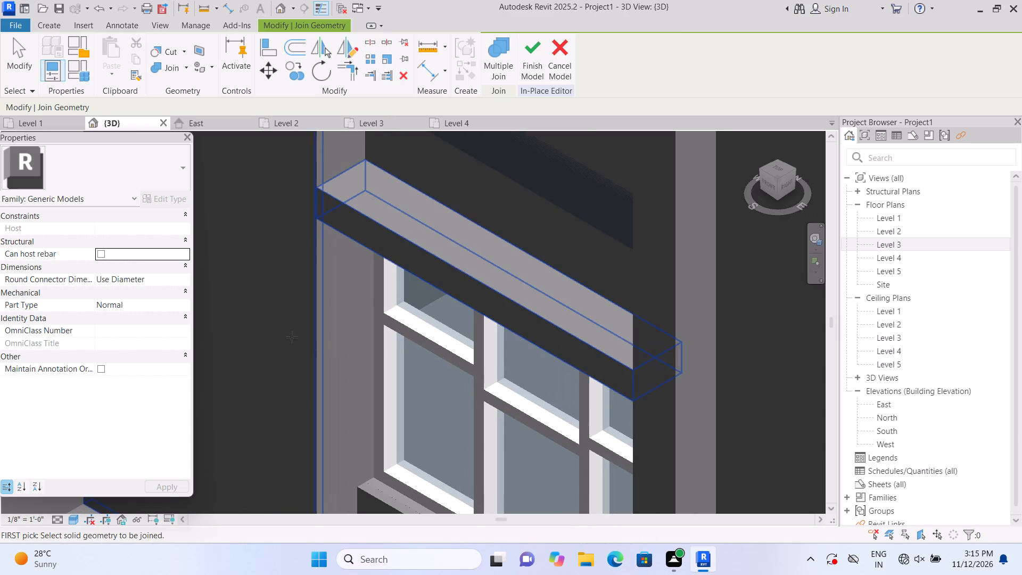
key(Escape)
Examine the joint between the strip above the middle bay's ground-storey window and the upright surround beside it.
scroll(323, 249, up, 3)
click(337, 206)
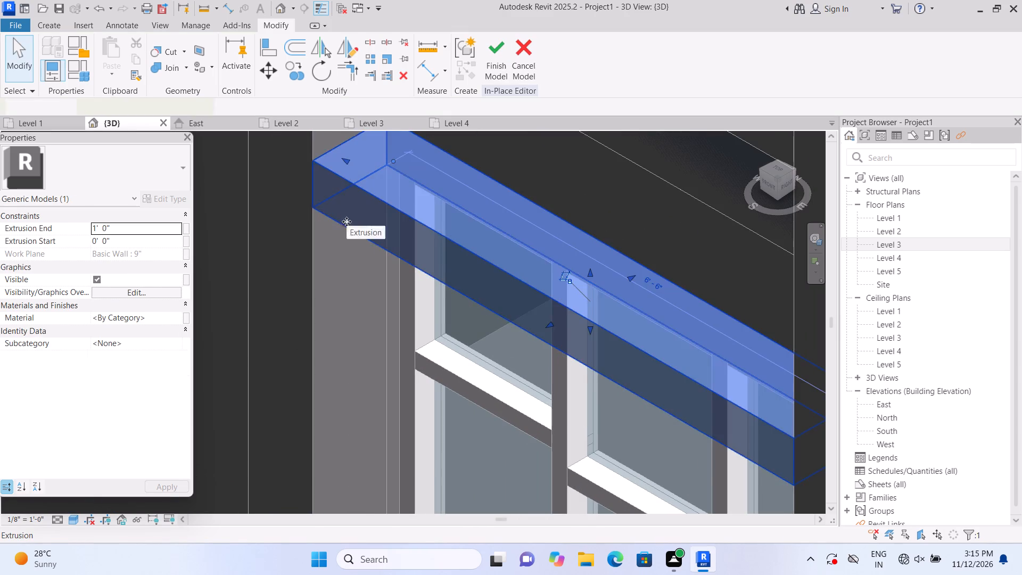
scroll(351, 234, down, 1)
click(523, 311)
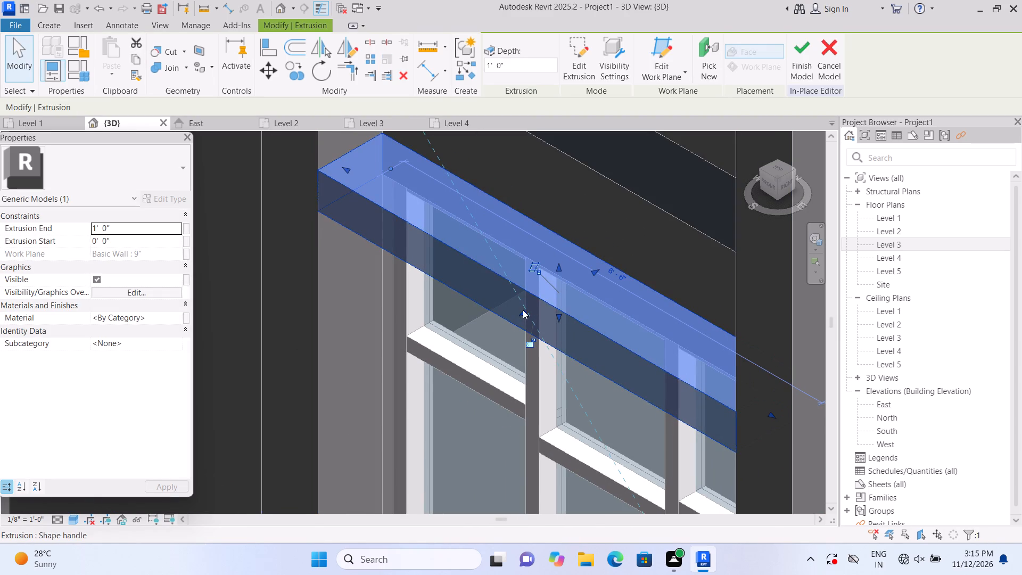
key(Escape)
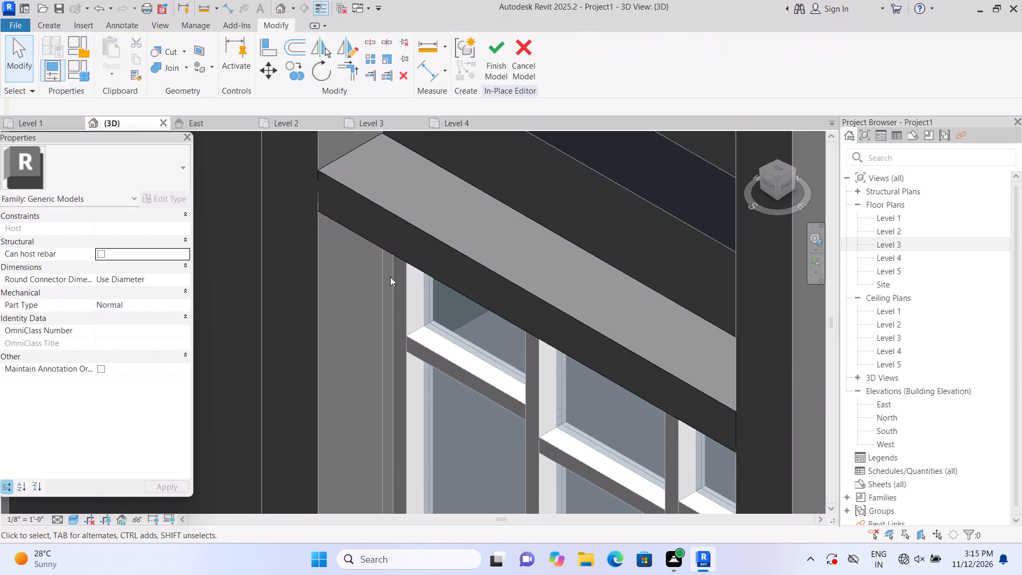
scroll(311, 187, up, 8)
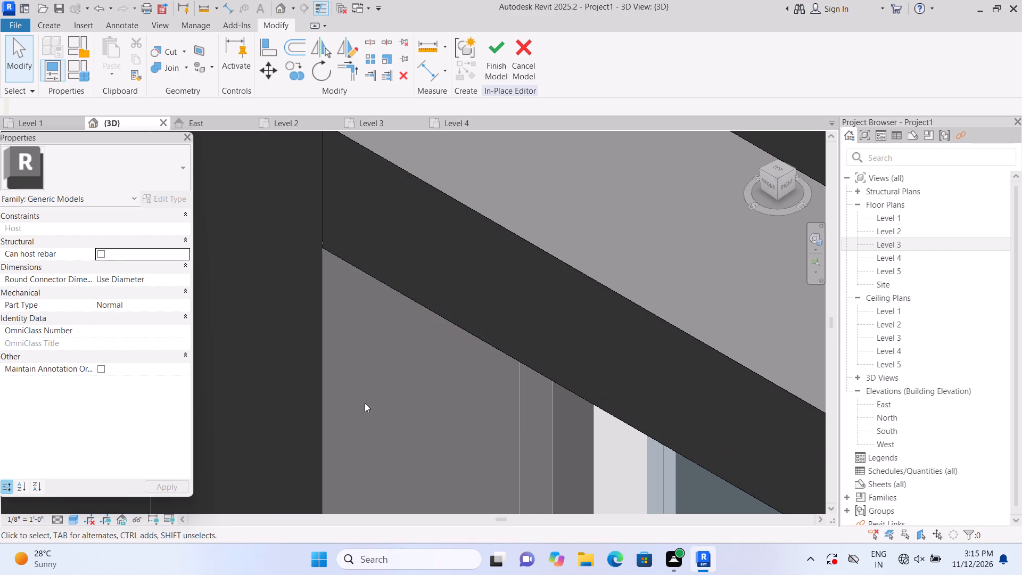
scroll(365, 403, down, 3)
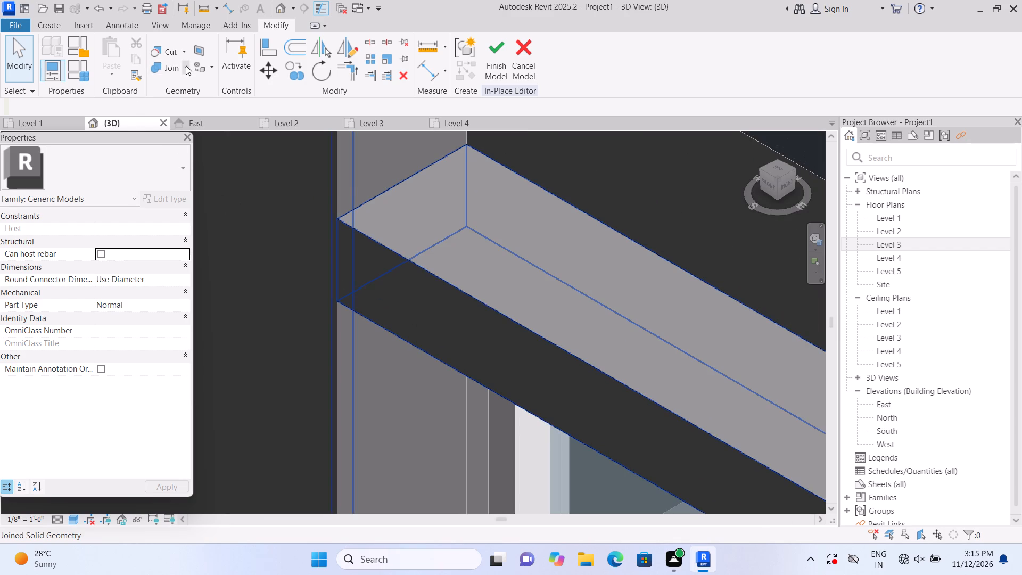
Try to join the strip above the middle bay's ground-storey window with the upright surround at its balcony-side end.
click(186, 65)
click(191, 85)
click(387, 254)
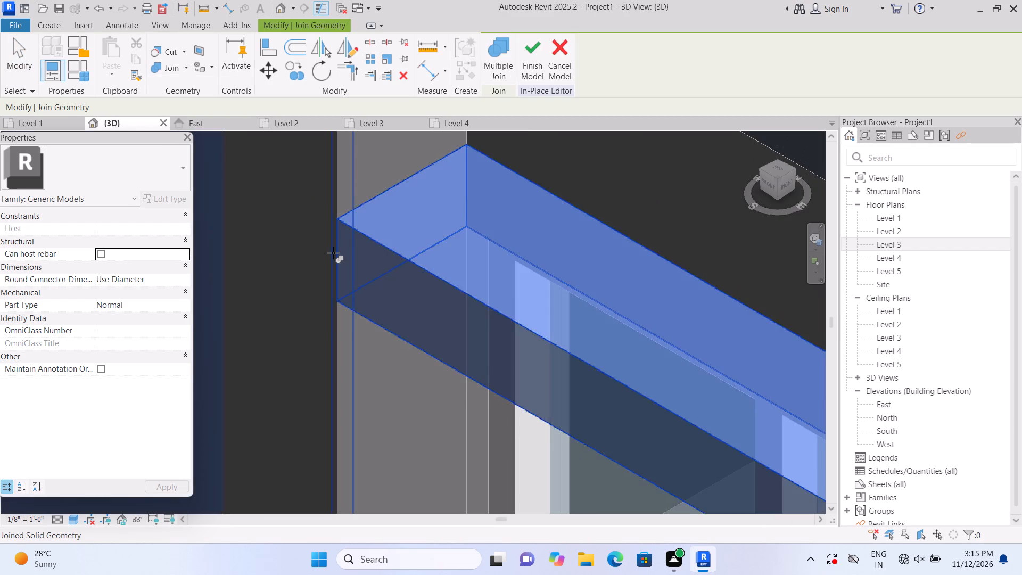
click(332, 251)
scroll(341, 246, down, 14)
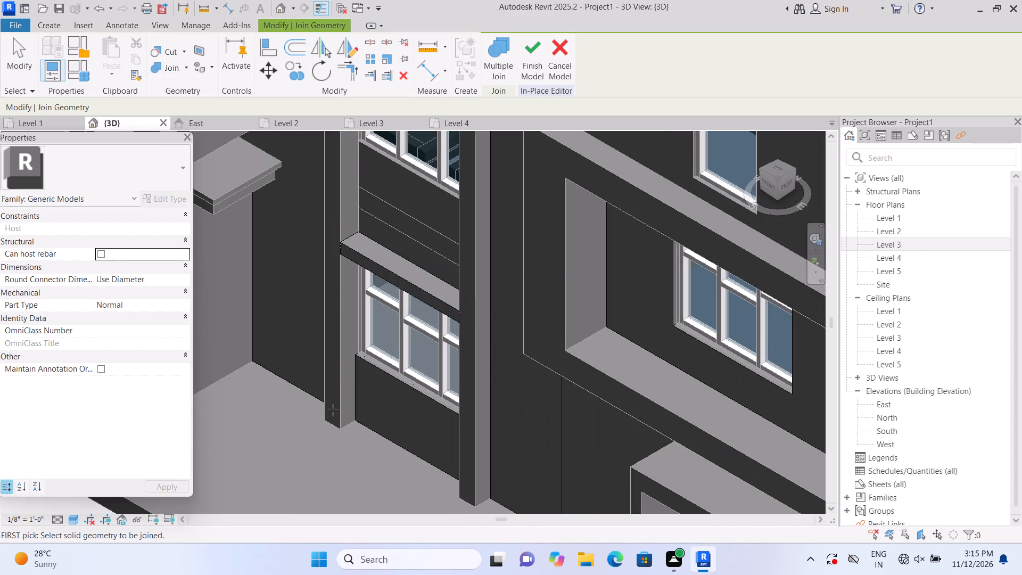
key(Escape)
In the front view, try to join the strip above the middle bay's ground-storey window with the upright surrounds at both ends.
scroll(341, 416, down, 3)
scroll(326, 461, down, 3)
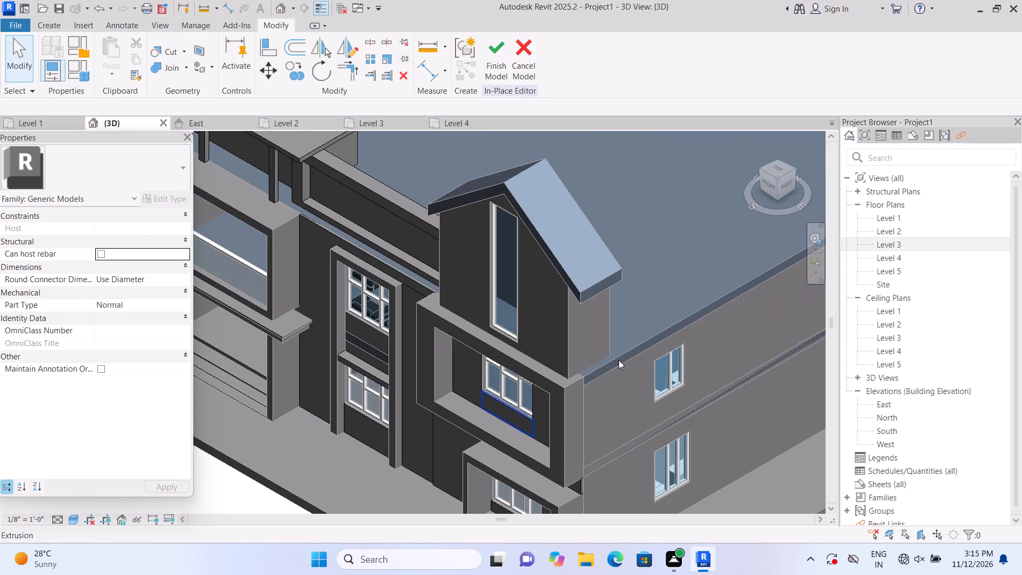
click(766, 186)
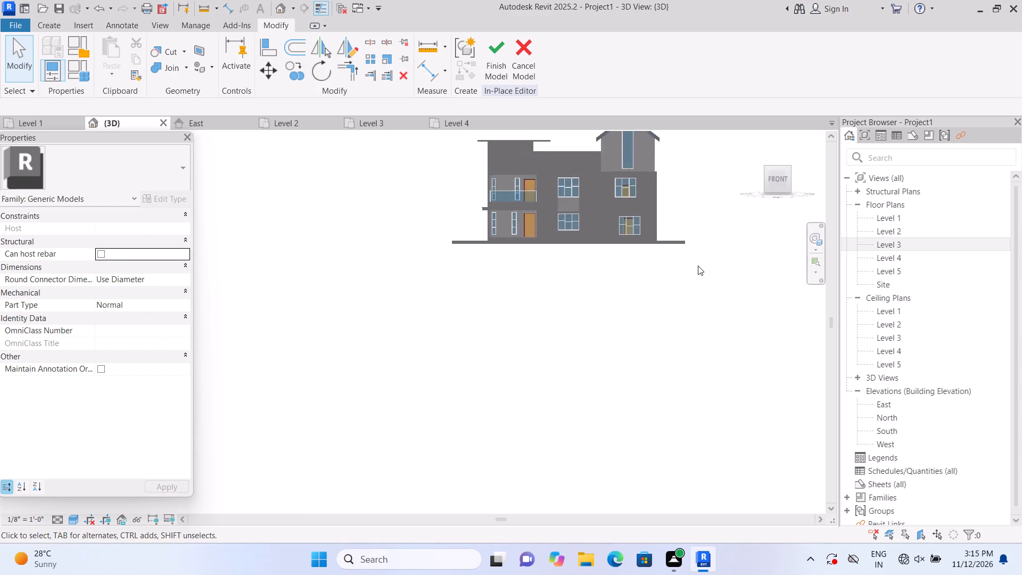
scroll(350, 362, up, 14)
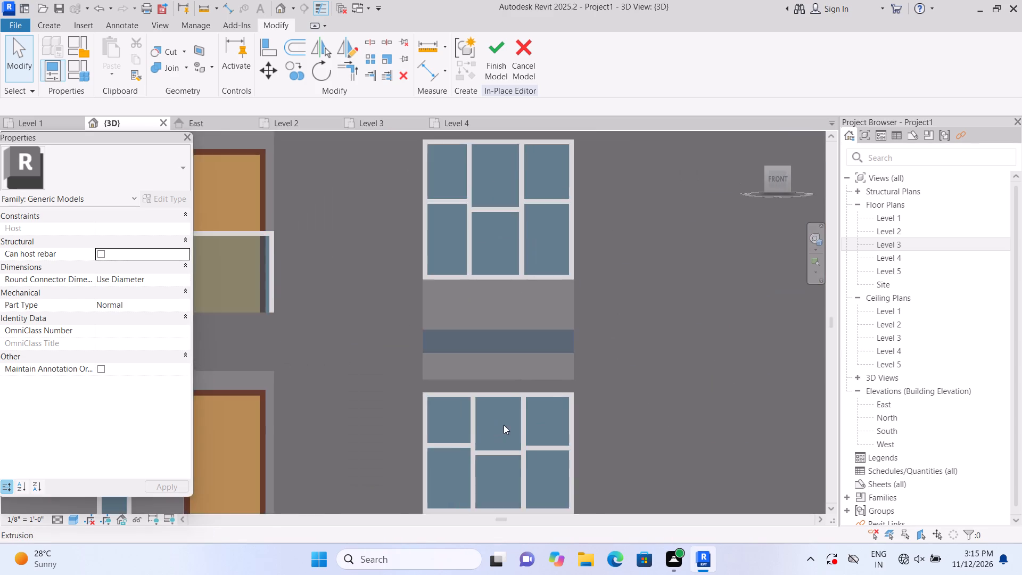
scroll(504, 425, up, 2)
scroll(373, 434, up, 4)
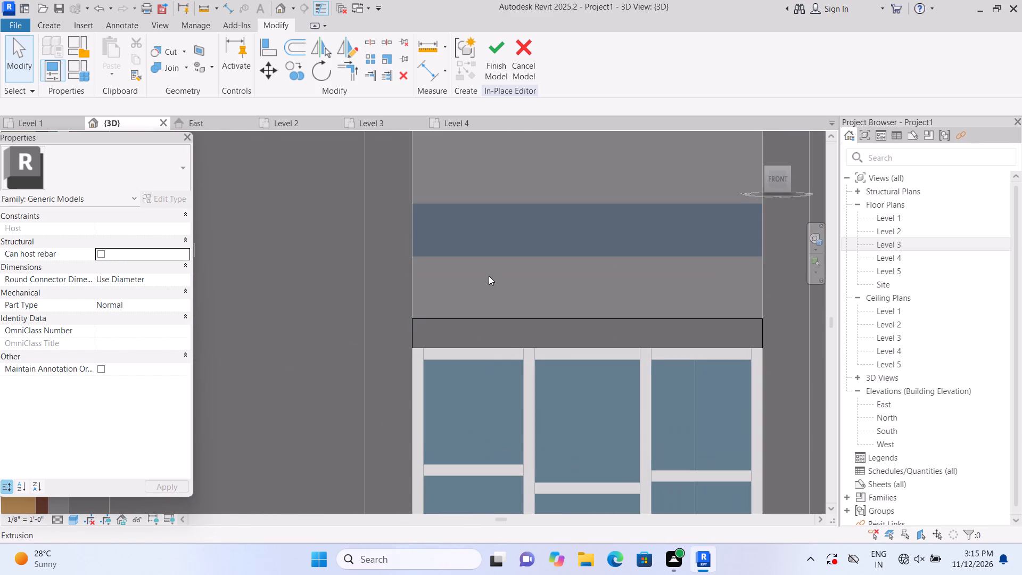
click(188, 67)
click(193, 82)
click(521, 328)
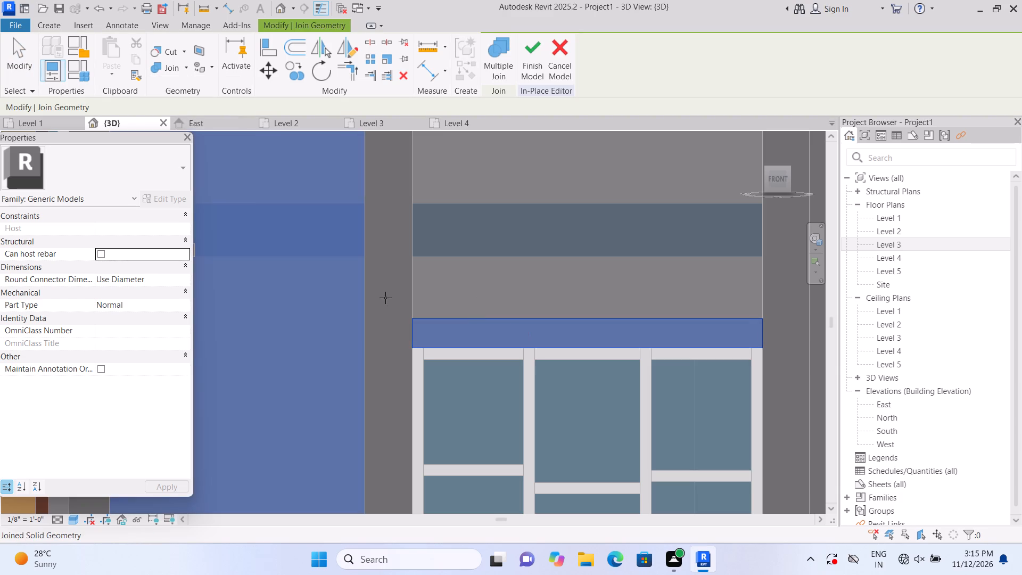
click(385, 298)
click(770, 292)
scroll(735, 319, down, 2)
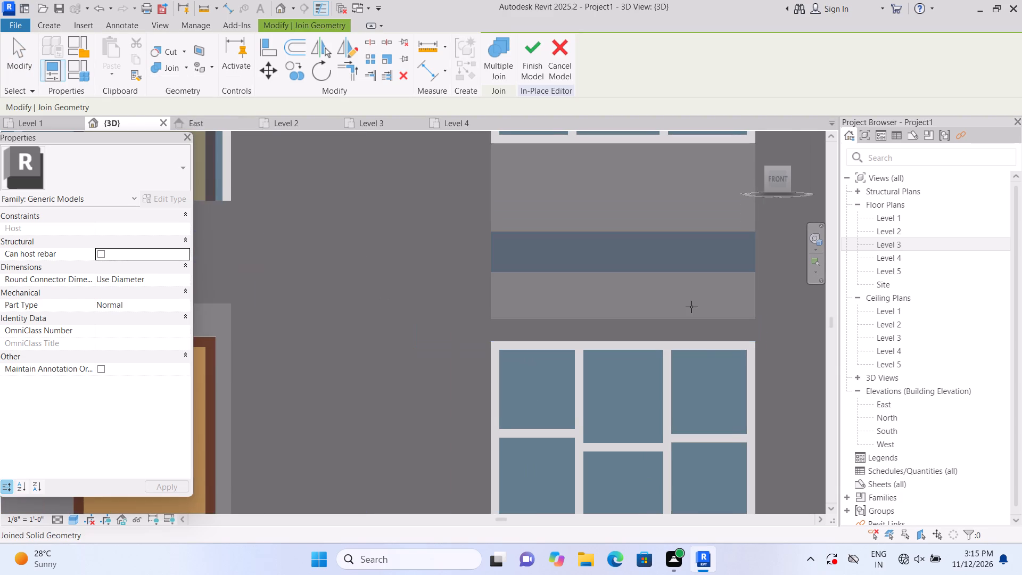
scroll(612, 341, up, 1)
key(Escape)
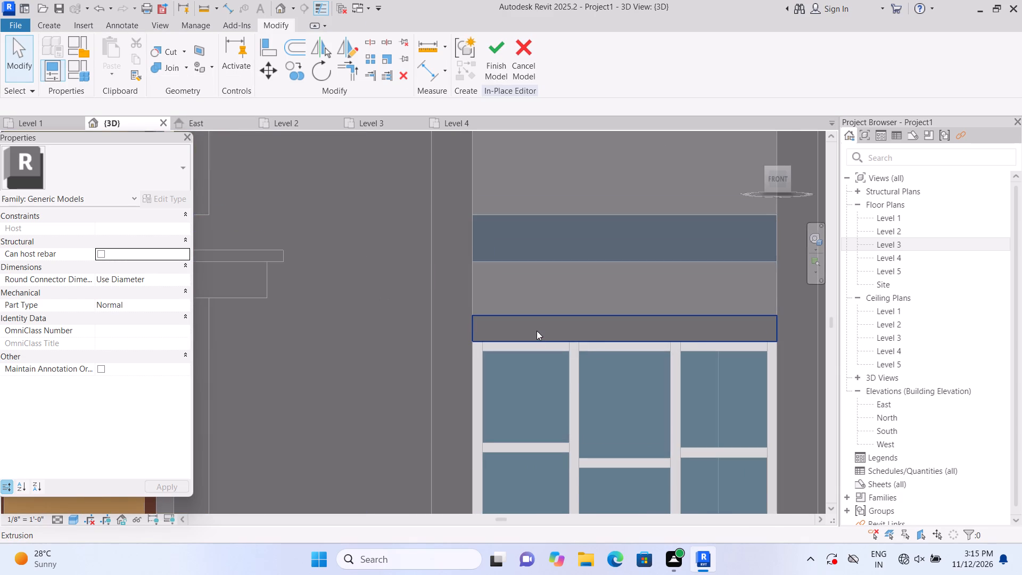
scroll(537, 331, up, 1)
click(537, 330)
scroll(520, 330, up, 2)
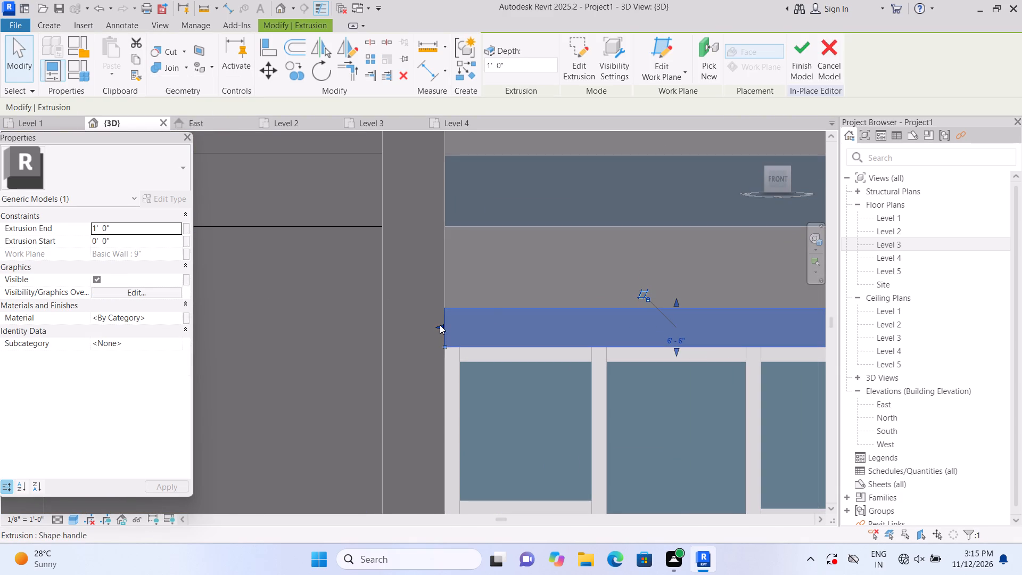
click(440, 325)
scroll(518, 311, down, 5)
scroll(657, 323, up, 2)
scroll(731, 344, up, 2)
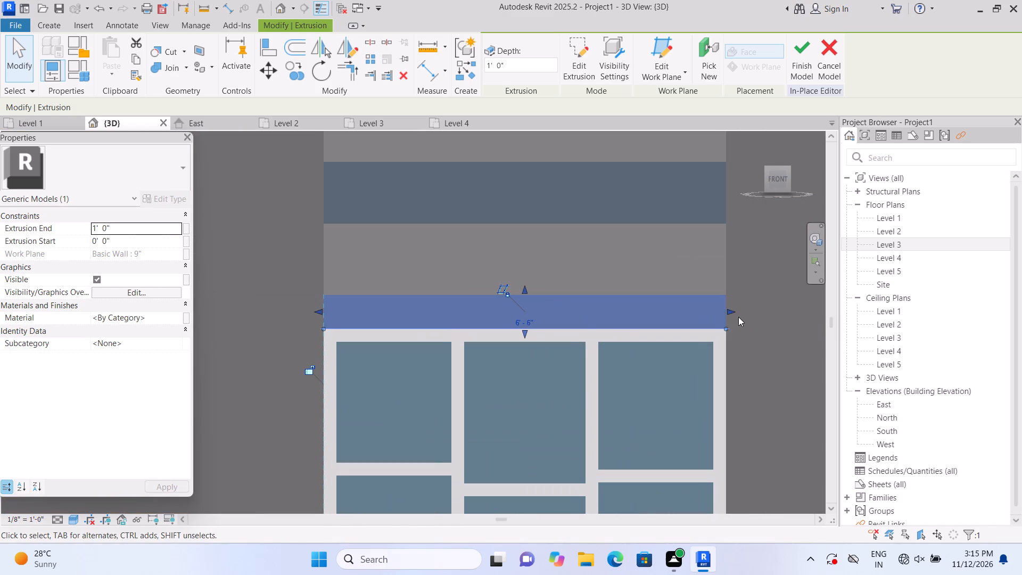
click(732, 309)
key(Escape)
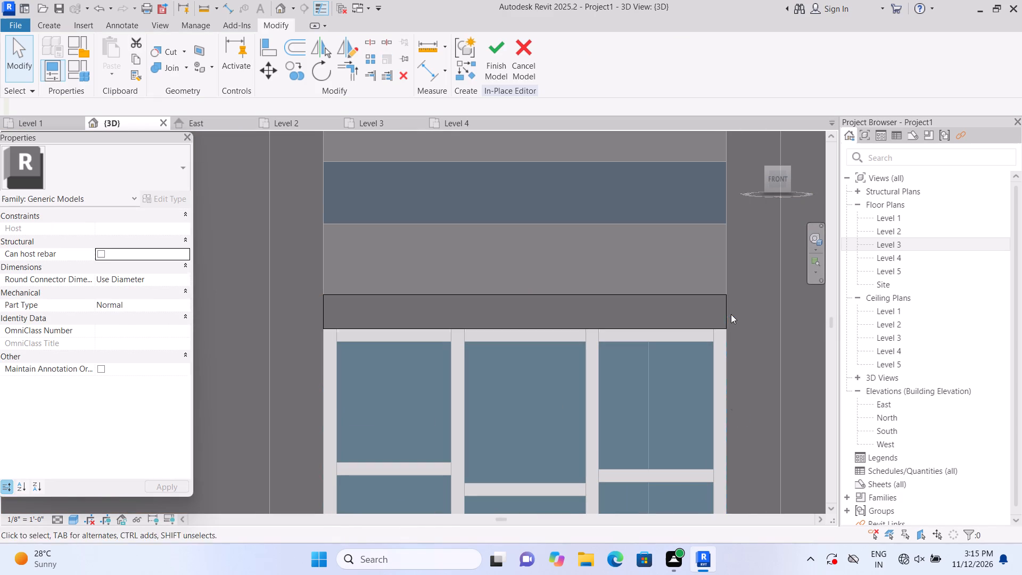
Join the strip above the middle bay's ground-storey window with the upright surrounds on both sides of the bay.
click(183, 67)
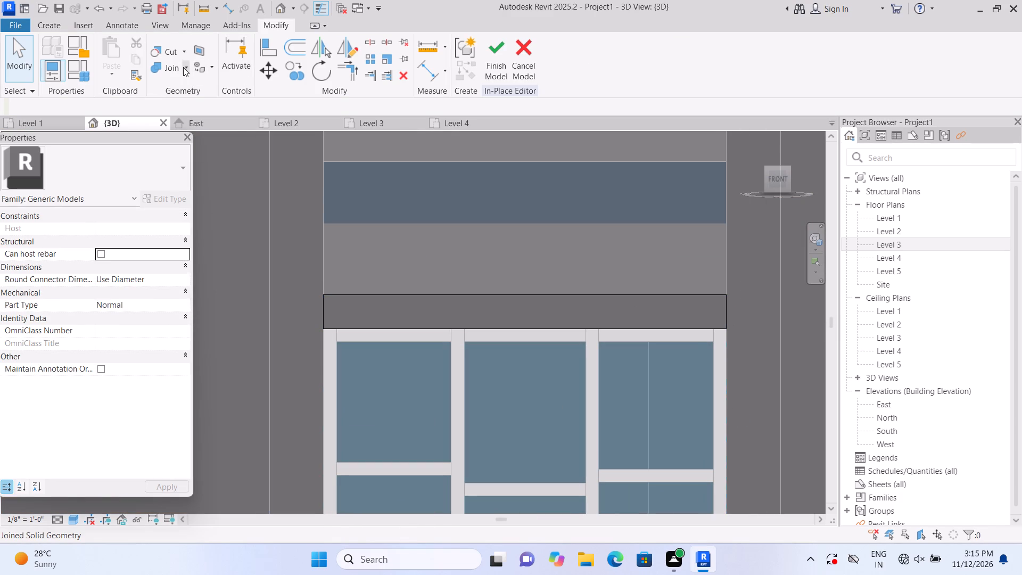
click(190, 85)
click(365, 306)
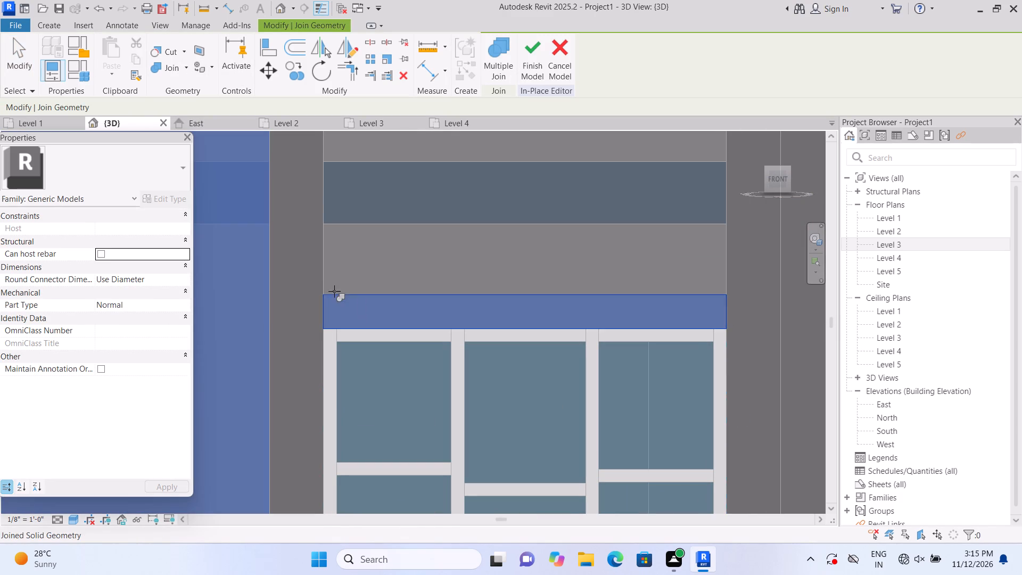
click(304, 280)
scroll(365, 275, down, 1)
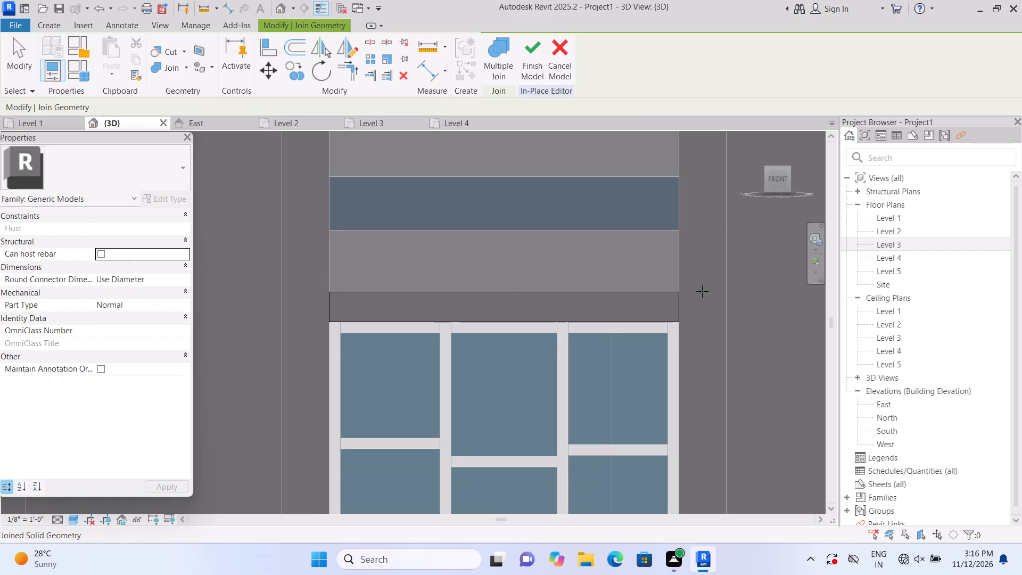
click(703, 291)
scroll(702, 291, down, 3)
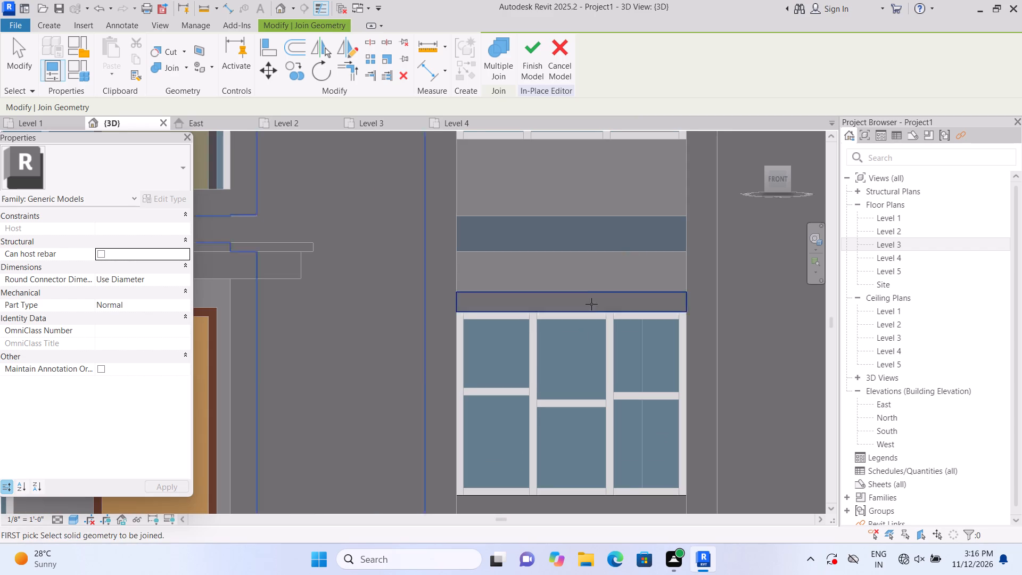
Extrude a 2" thick panel, 6'-6" by about 4'-4", on the wall face from the middle bay's upper window down to the strip.
scroll(590, 307, down, 3)
scroll(654, 260, down, 6)
middle_drag(640, 309, 523, 455)
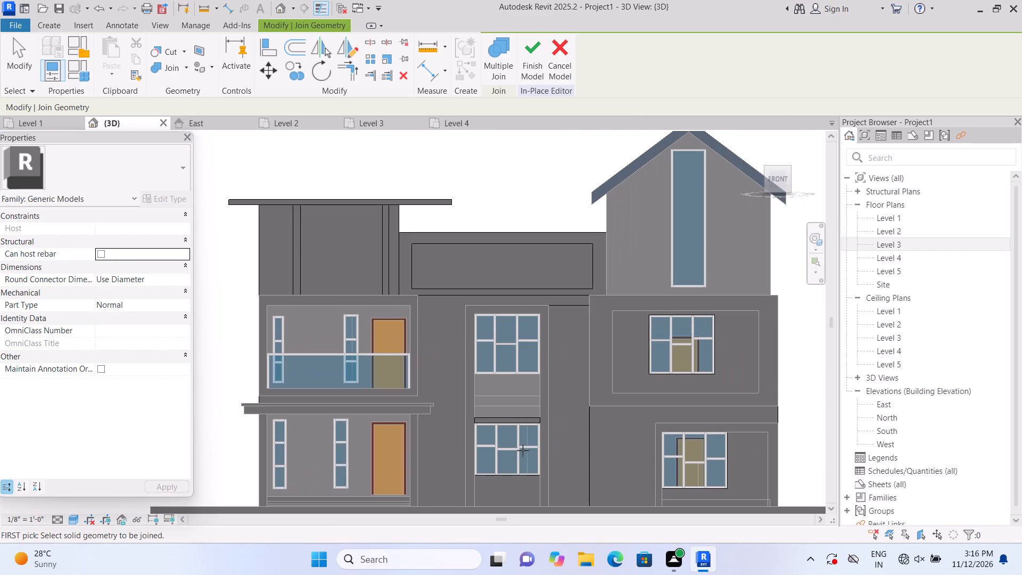
scroll(513, 376, up, 5)
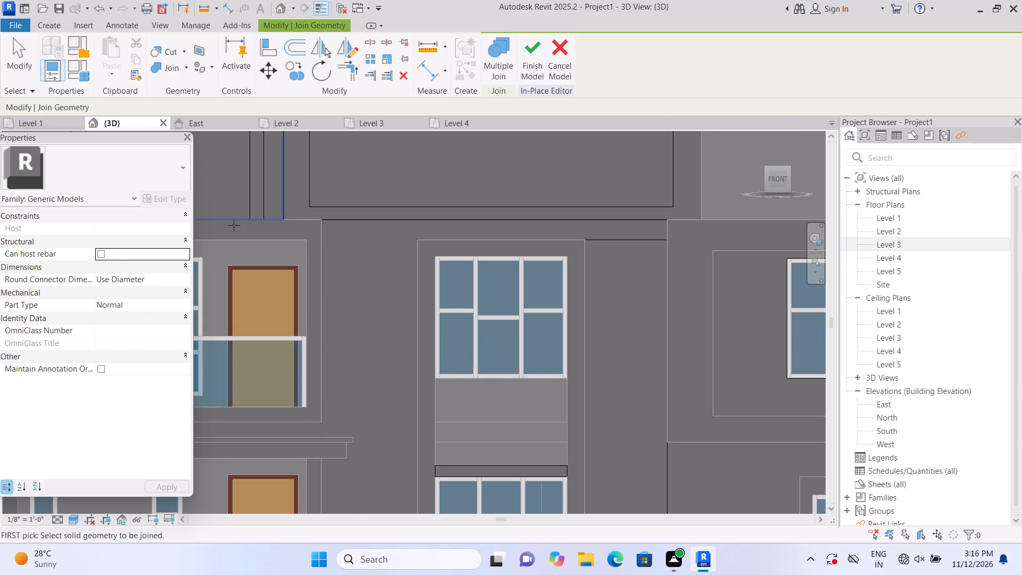
click(188, 68)
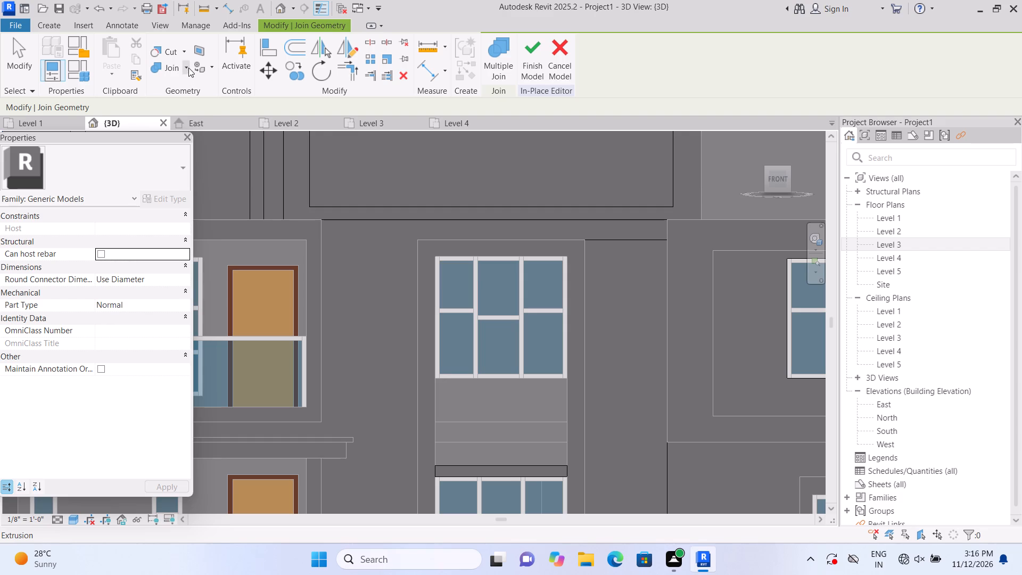
click(50, 29)
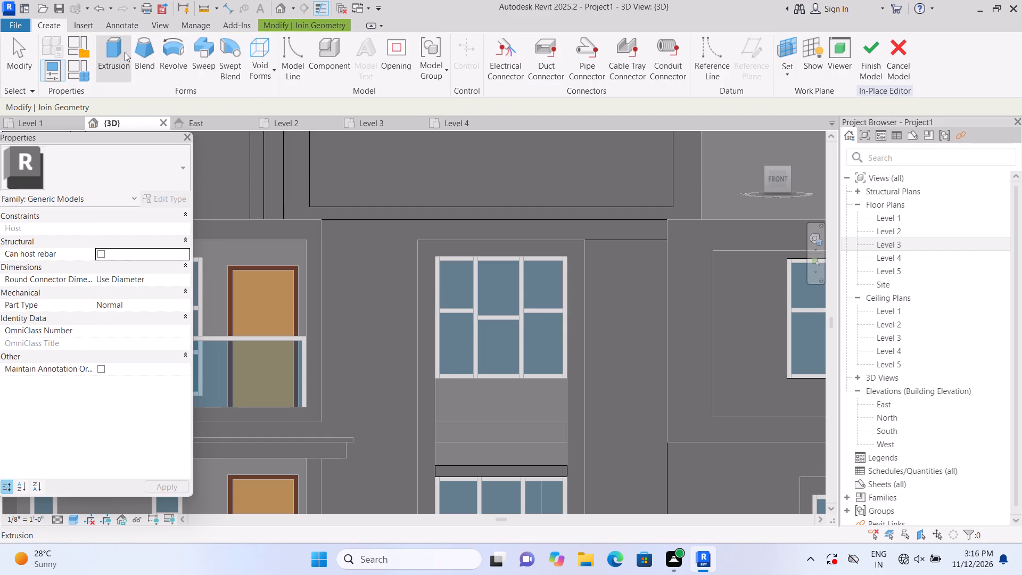
click(123, 52)
click(683, 80)
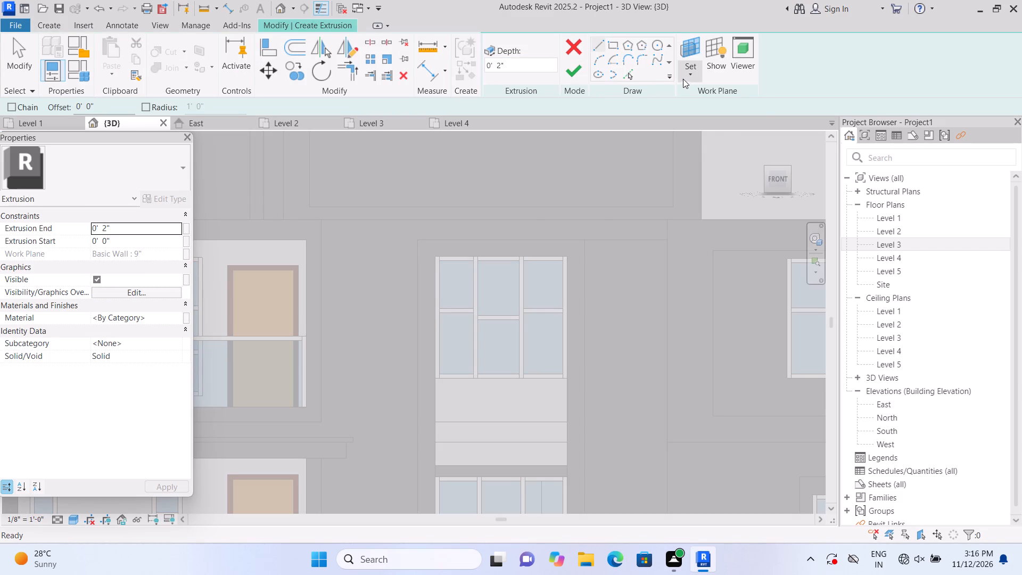
click(699, 125)
scroll(604, 277, up, 1)
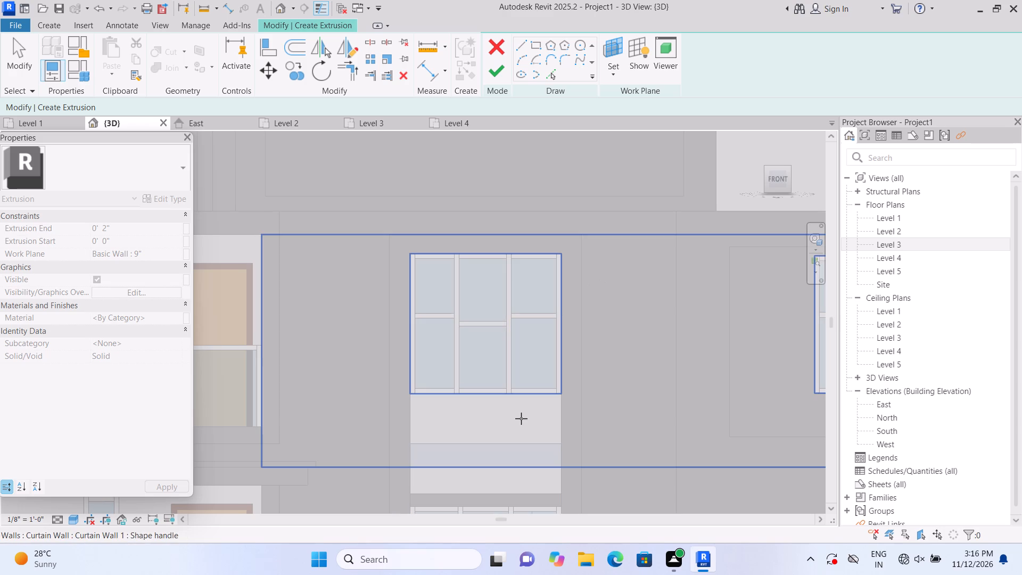
click(520, 418)
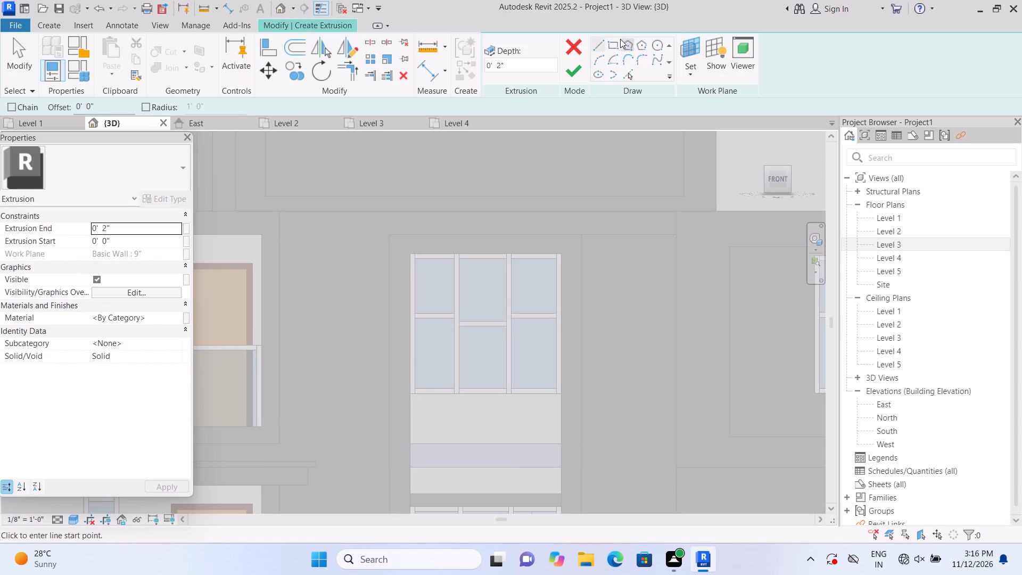
click(616, 42)
scroll(573, 324, down, 3)
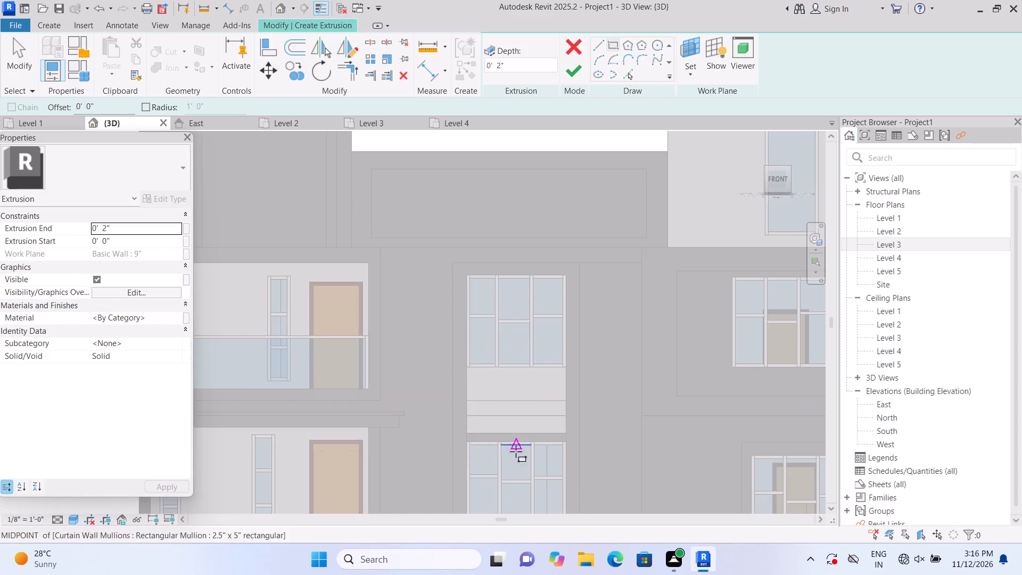
scroll(514, 462, up, 4)
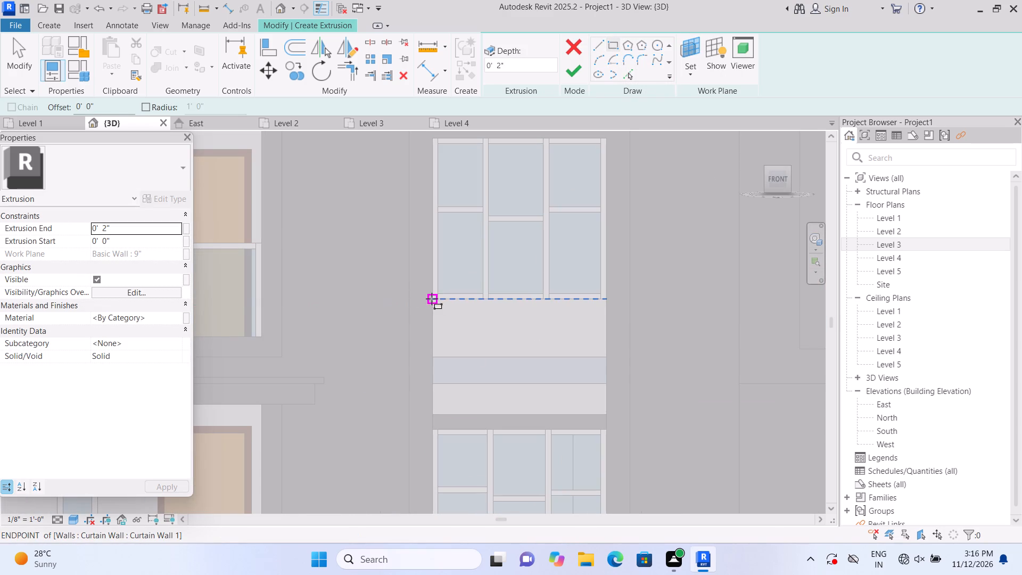
click(432, 299)
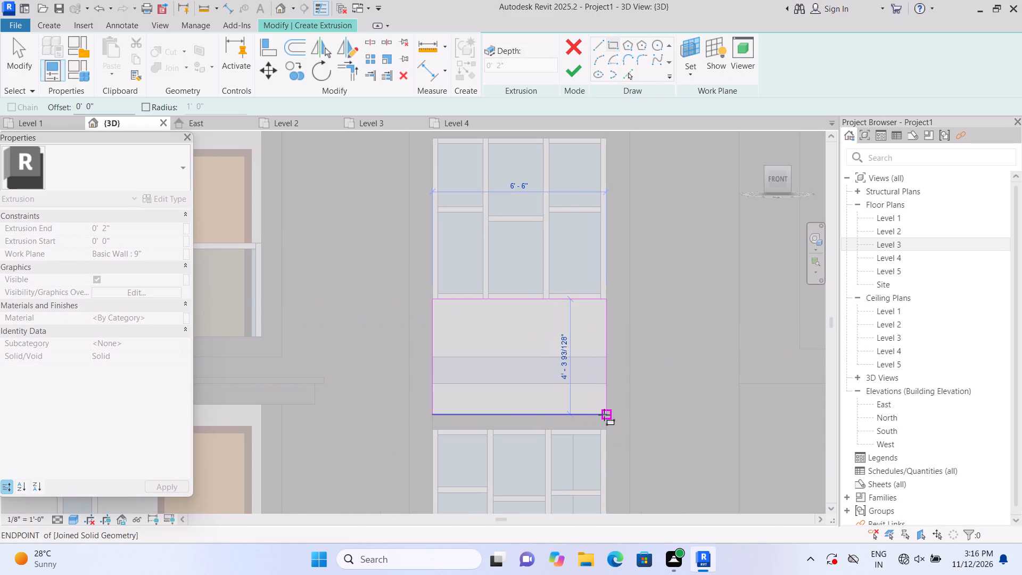
click(604, 414)
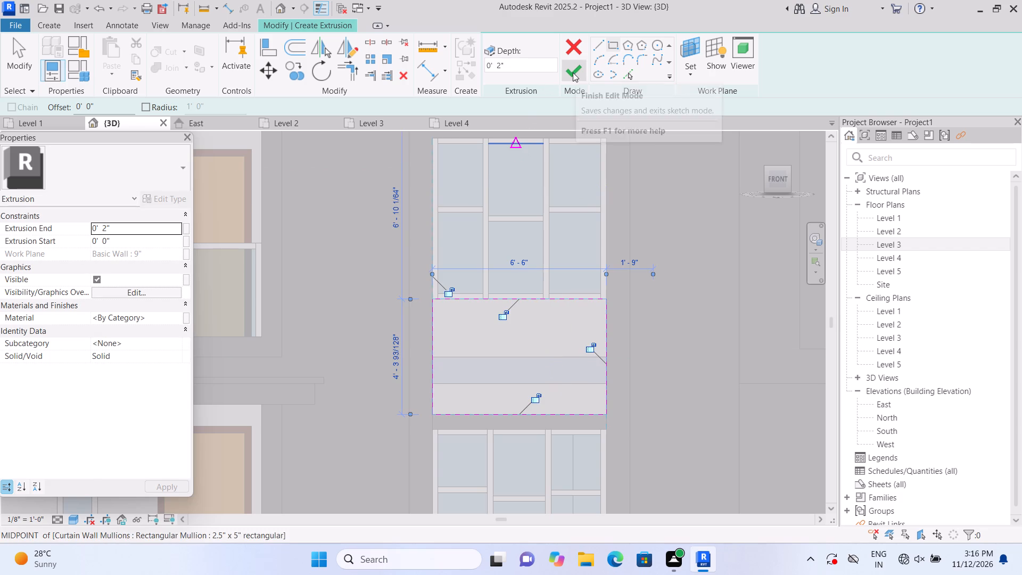
click(573, 72)
scroll(566, 227, down, 7)
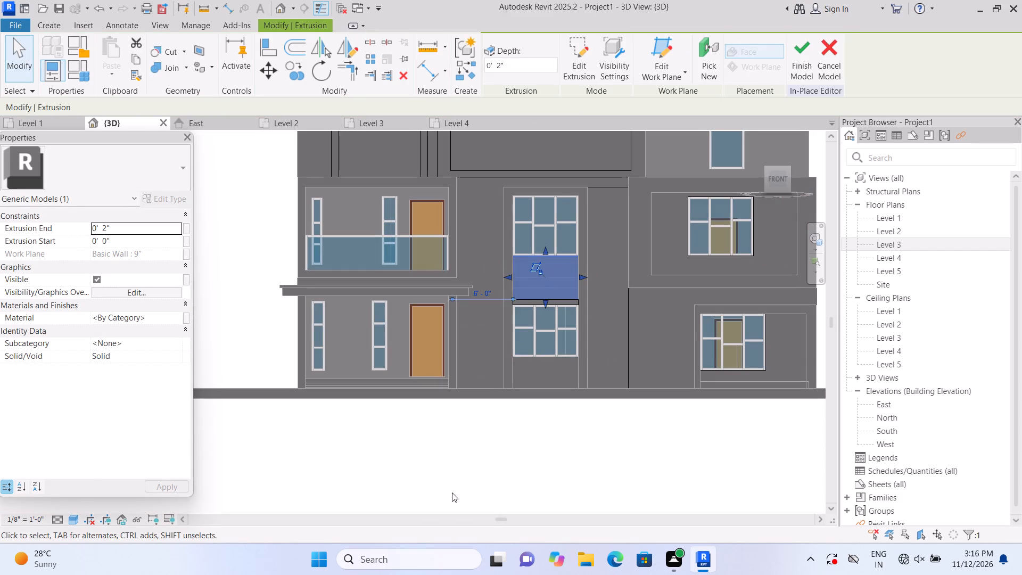
click(452, 443)
Examine the middle bay's infill panel, strip and surrounds from the front and in the home 3D view.
scroll(452, 445, down, 2)
scroll(568, 439, up, 2)
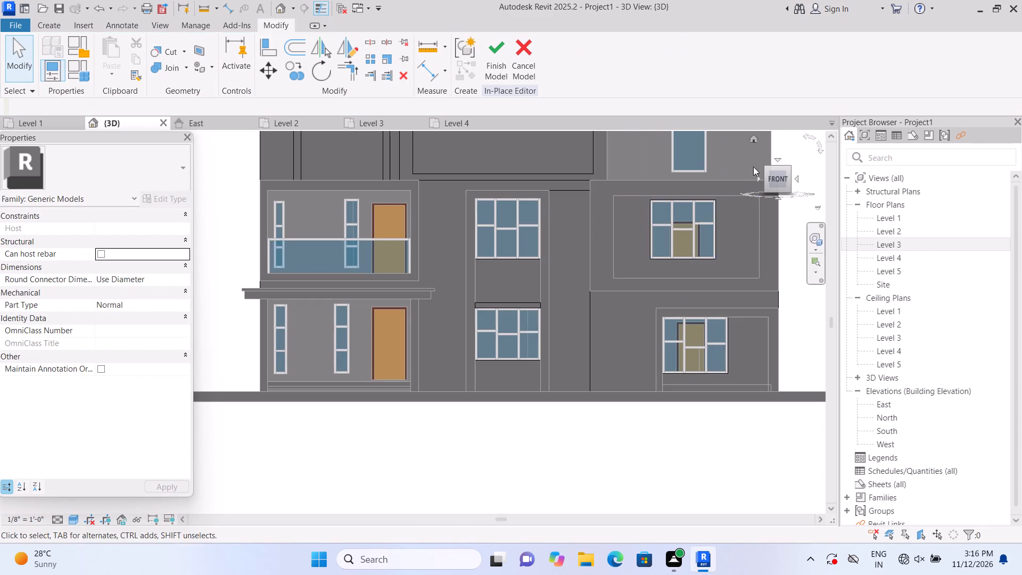
click(753, 138)
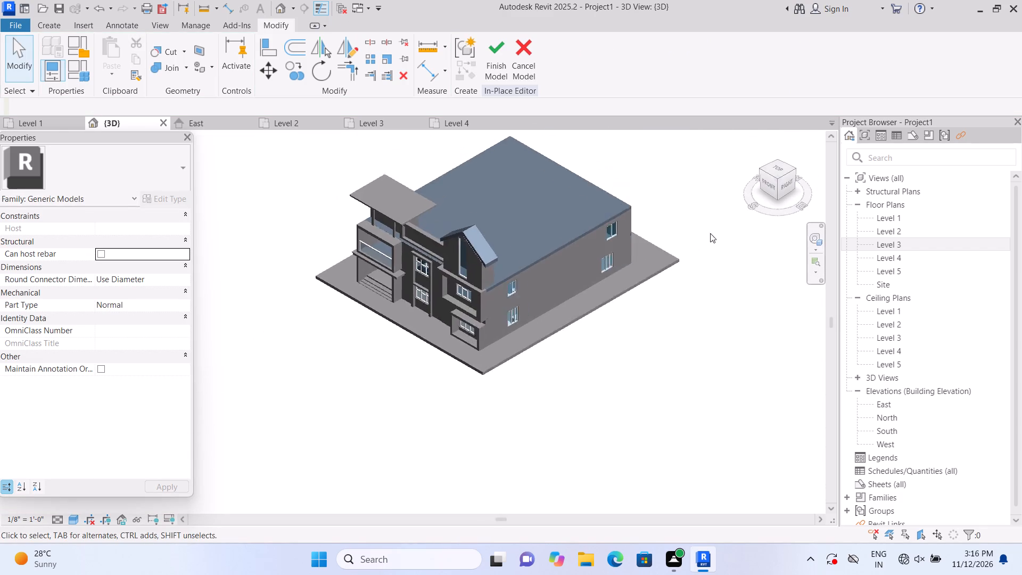
scroll(244, 480, up, 5)
scroll(337, 428, up, 3)
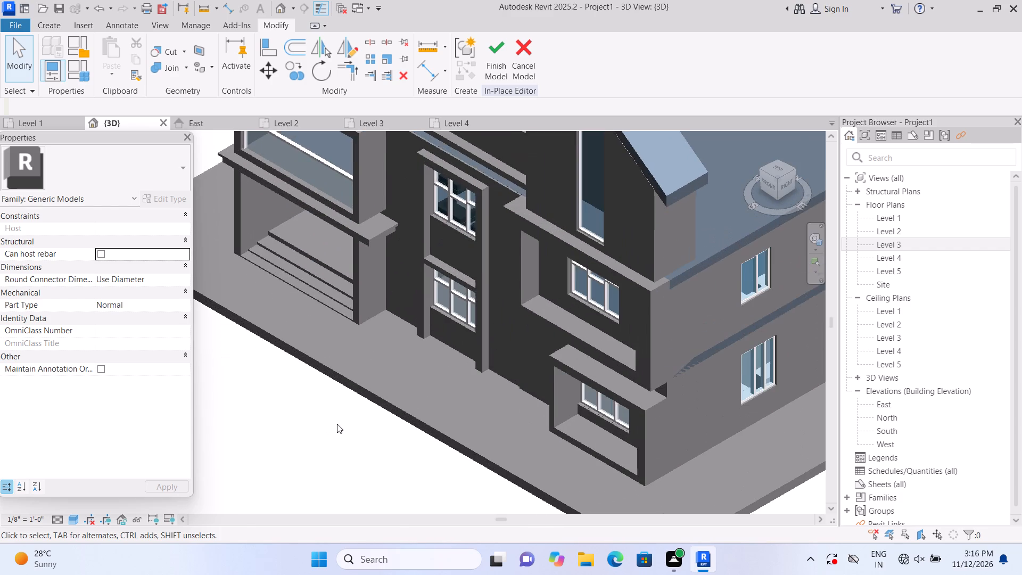
scroll(337, 421, up, 1)
scroll(453, 281, up, 4)
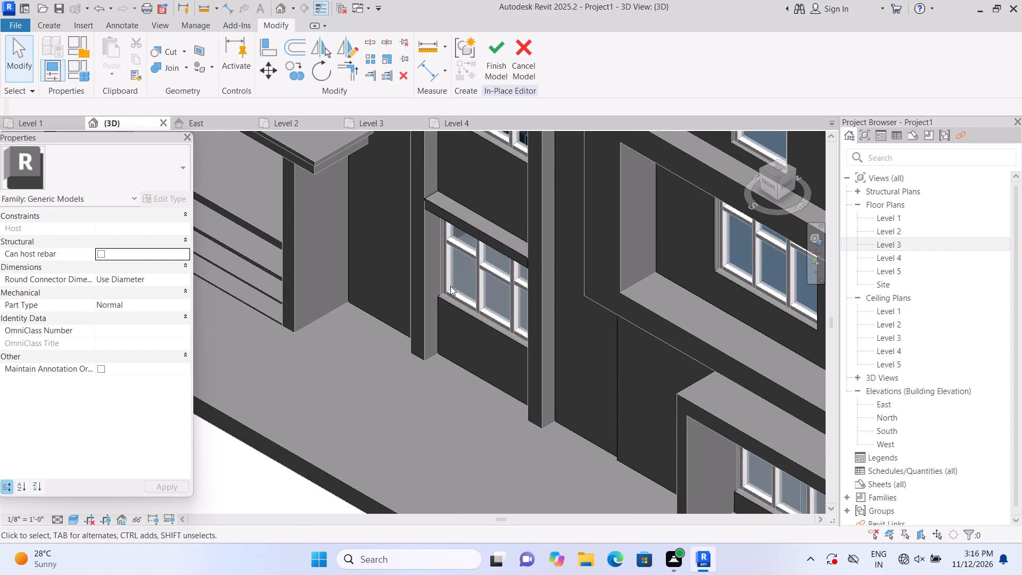
scroll(450, 286, down, 9)
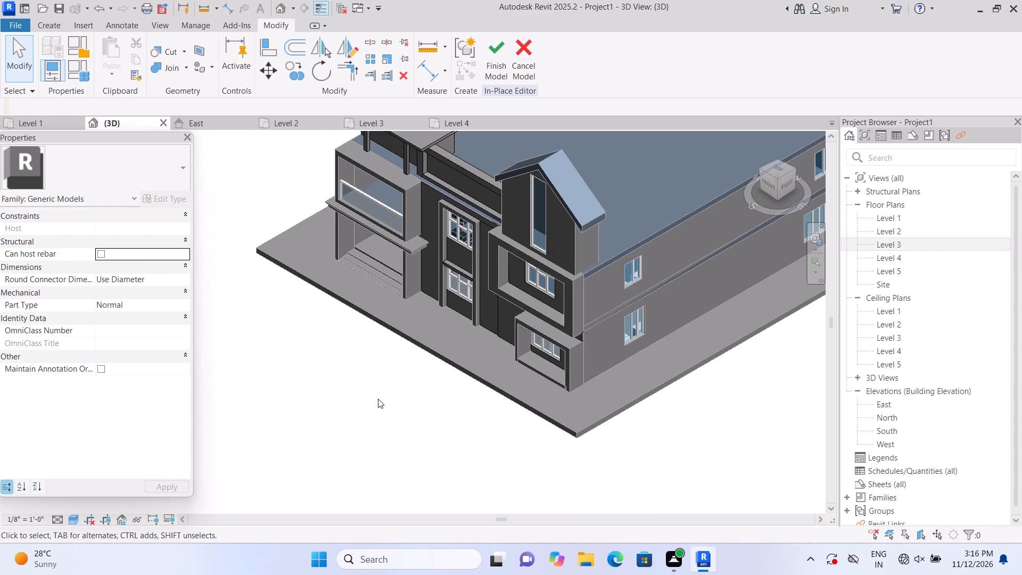
scroll(377, 398, up, 1)
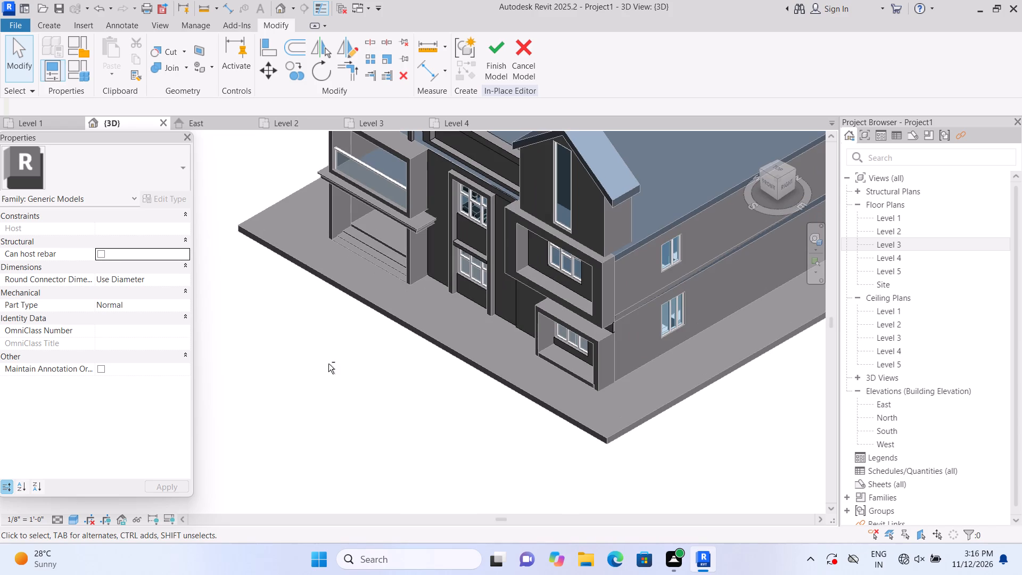
Examine the building's side wall, stepped entrance and front facade from several 3D angles.
shift+middle_drag(339, 379, 582, 391)
scroll(359, 418, down, 3)
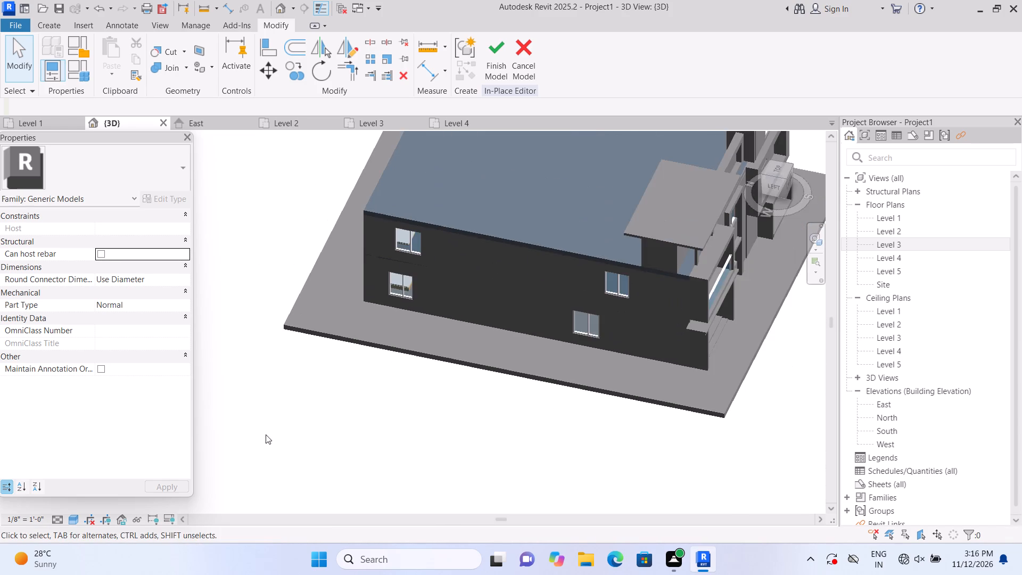
scroll(763, 412, up, 1)
shift+middle_drag(648, 437, 573, 456)
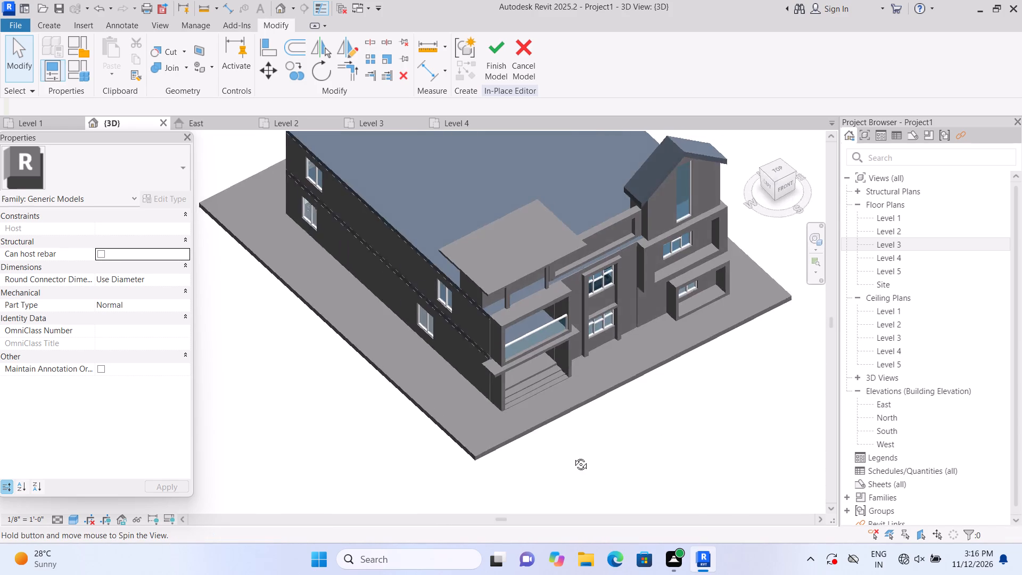
shift+middle_drag(573, 456, 571, 394)
scroll(577, 373, up, 1)
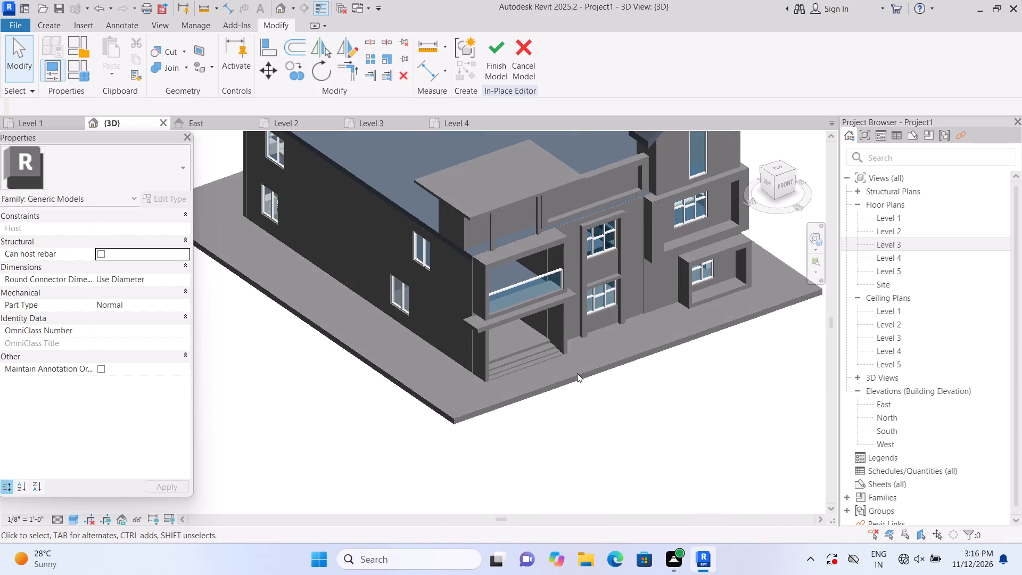
middle_drag(599, 381, 515, 404)
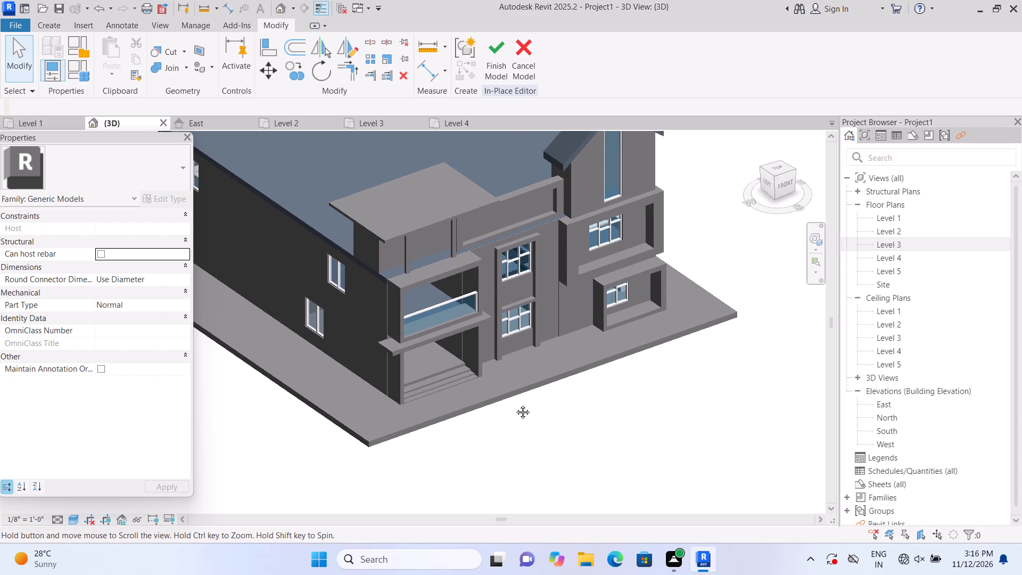
middle_drag(515, 404, 515, 404)
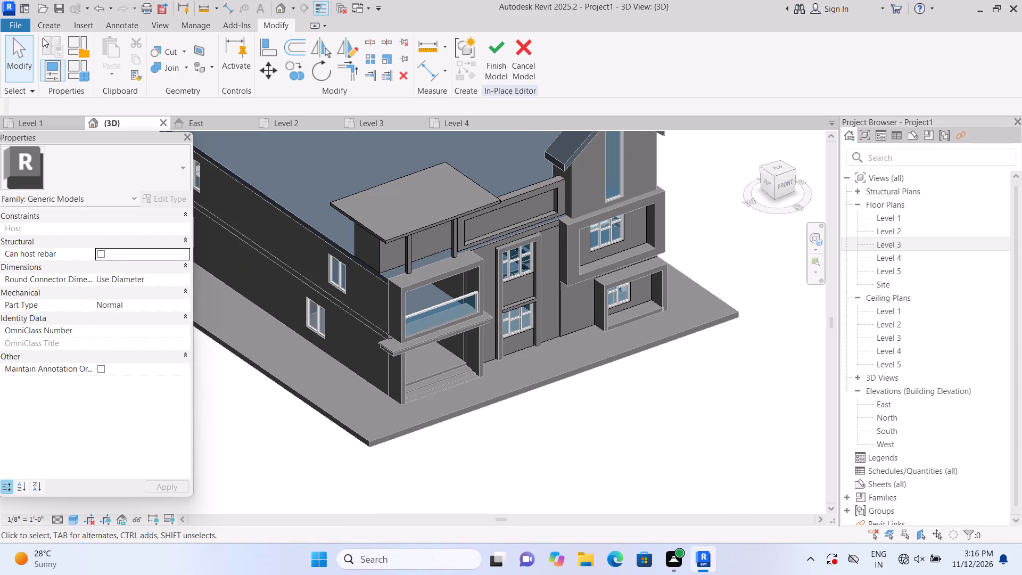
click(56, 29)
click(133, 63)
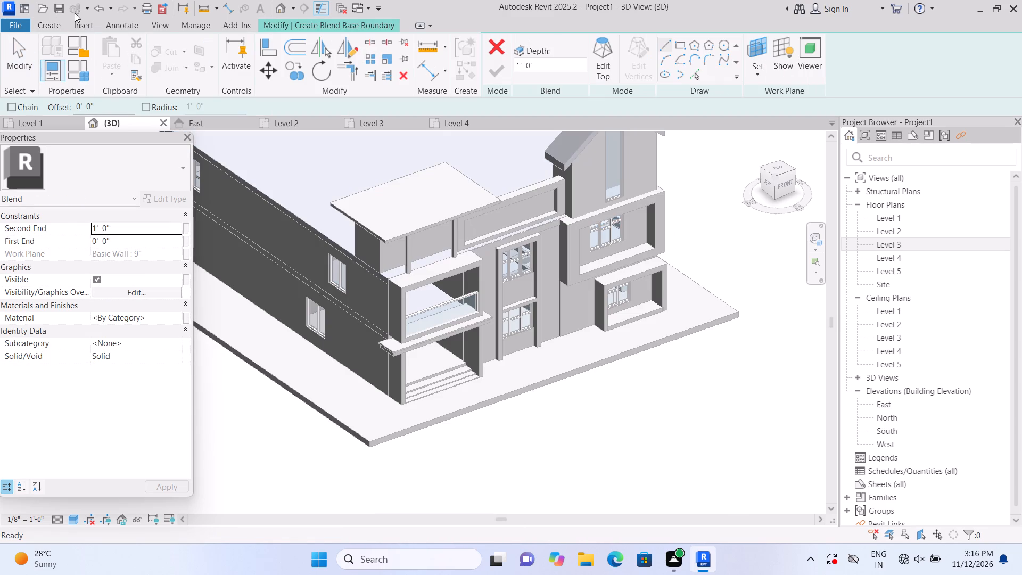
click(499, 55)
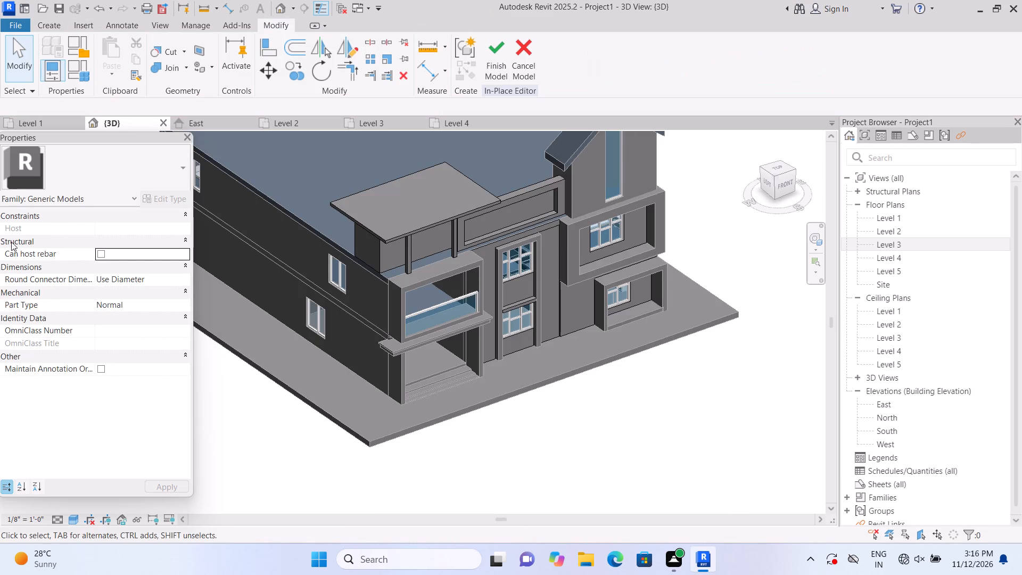
Extrude a 2" deep strip, about 70'-11" by 1'-0", over the full front edge face of the base slab.
click(51, 27)
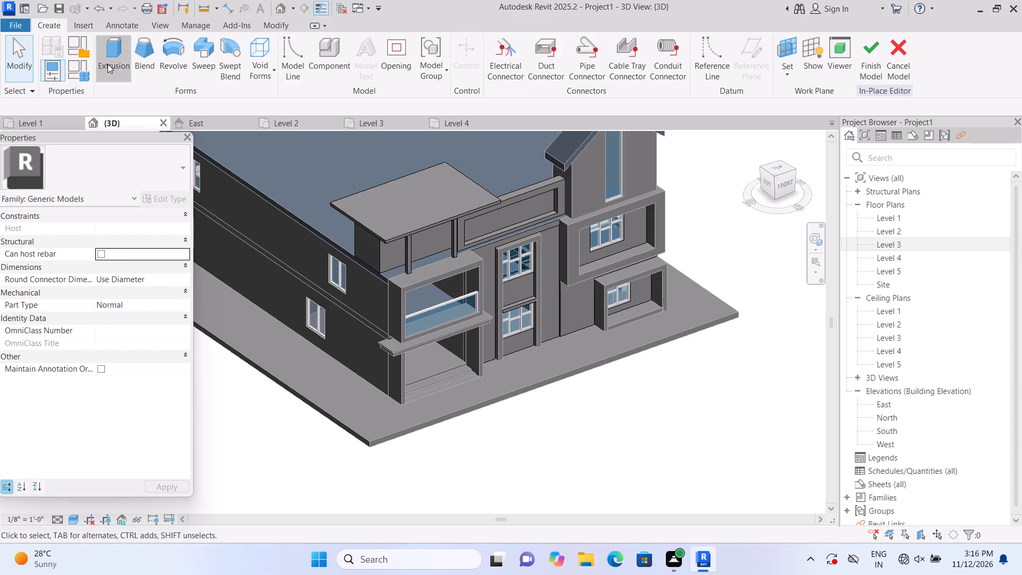
click(108, 64)
double_click(688, 81)
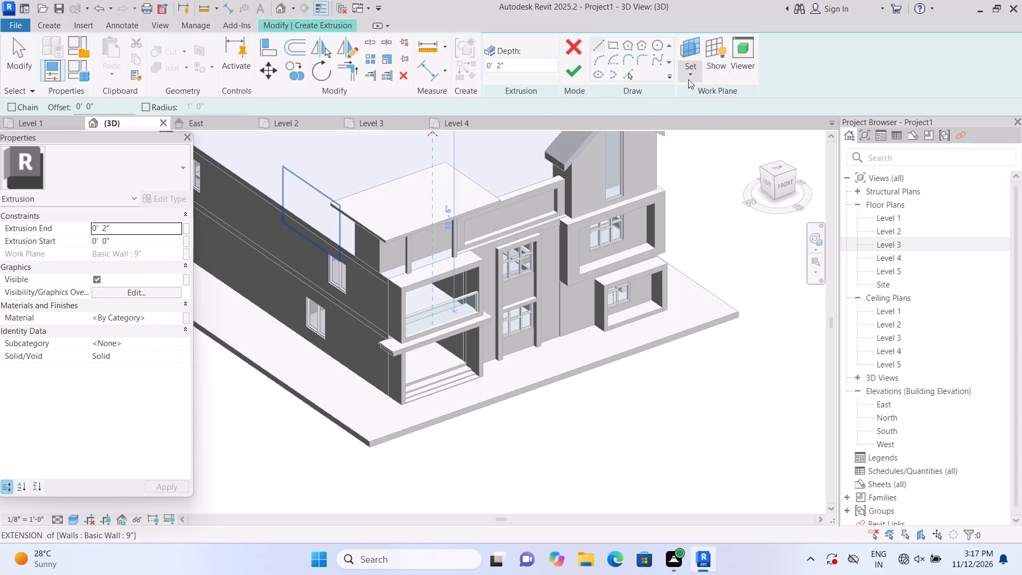
click(693, 71)
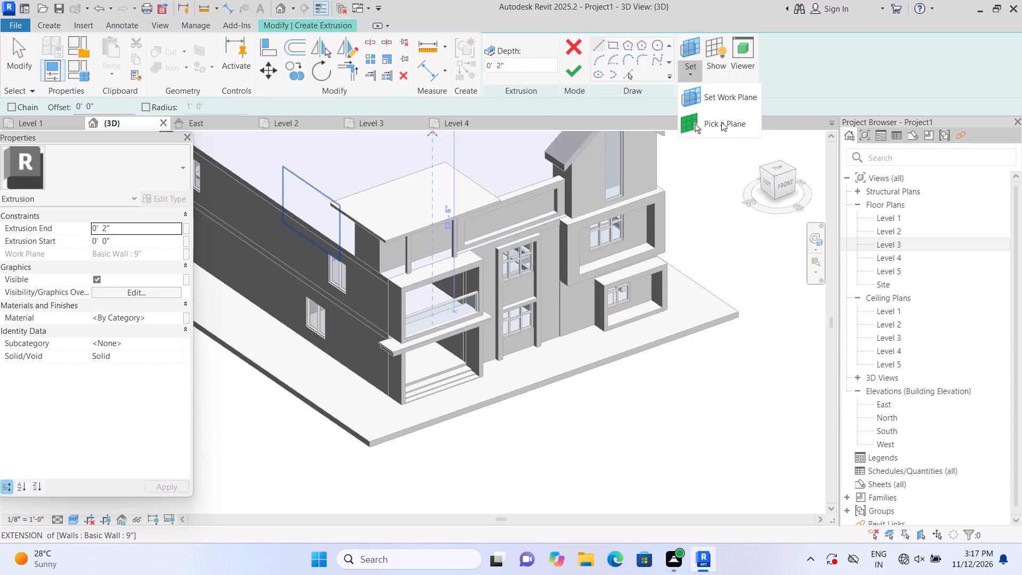
click(721, 122)
scroll(666, 297, up, 1)
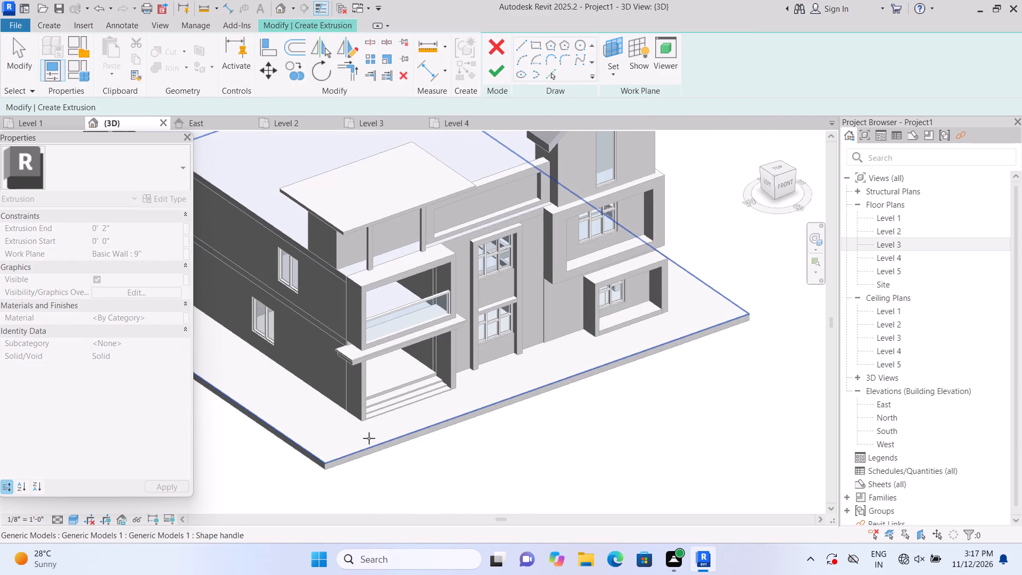
scroll(348, 456, up, 4)
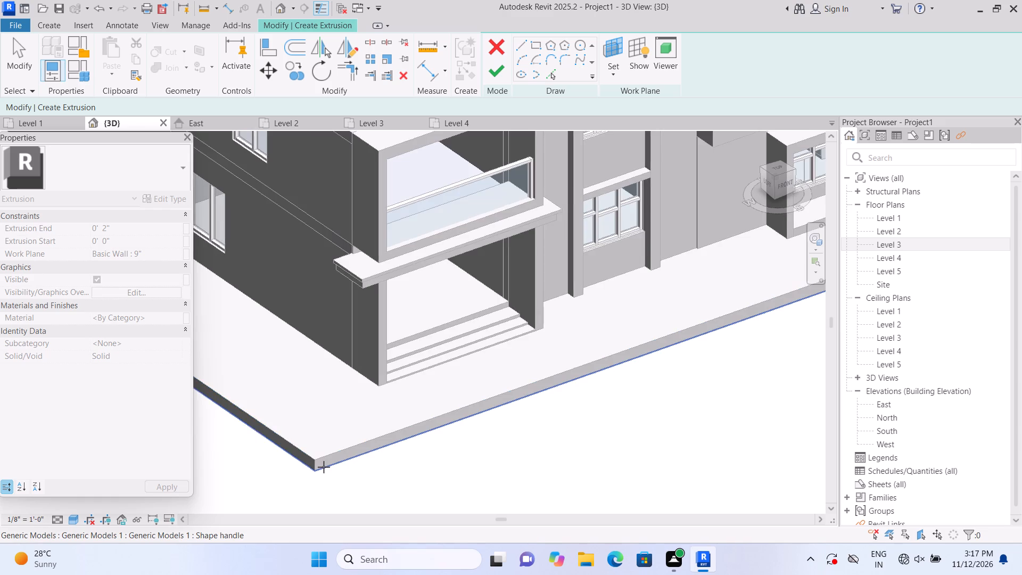
scroll(324, 467, up, 4)
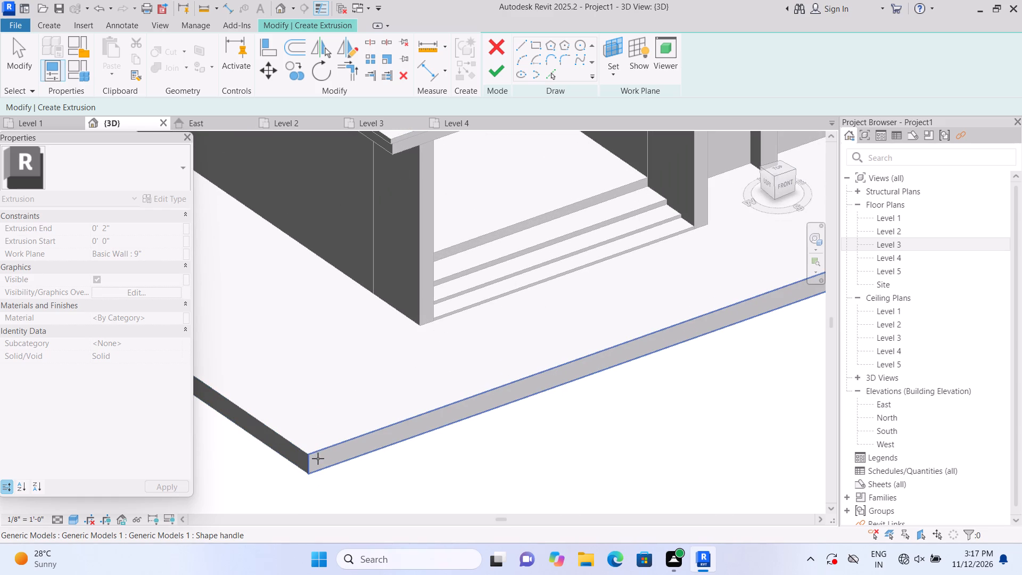
click(319, 459)
scroll(316, 453, down, 7)
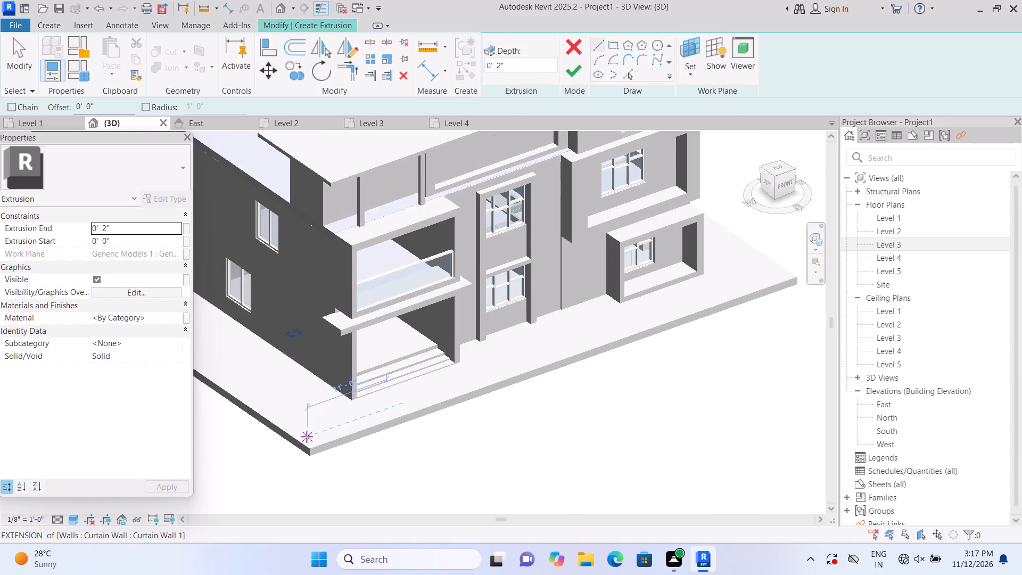
click(607, 49)
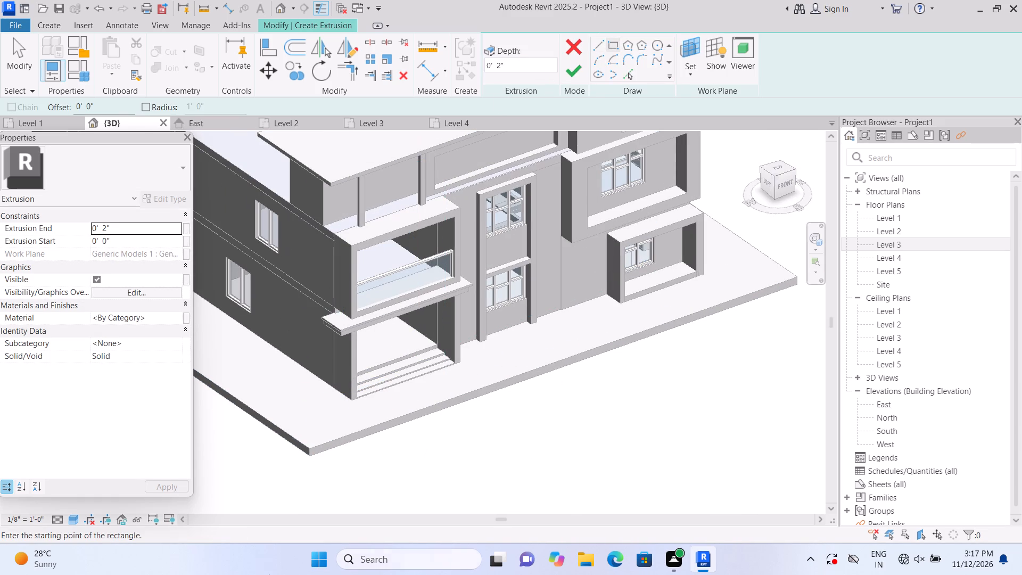
scroll(223, 563, up, 1)
scroll(286, 499, up, 1)
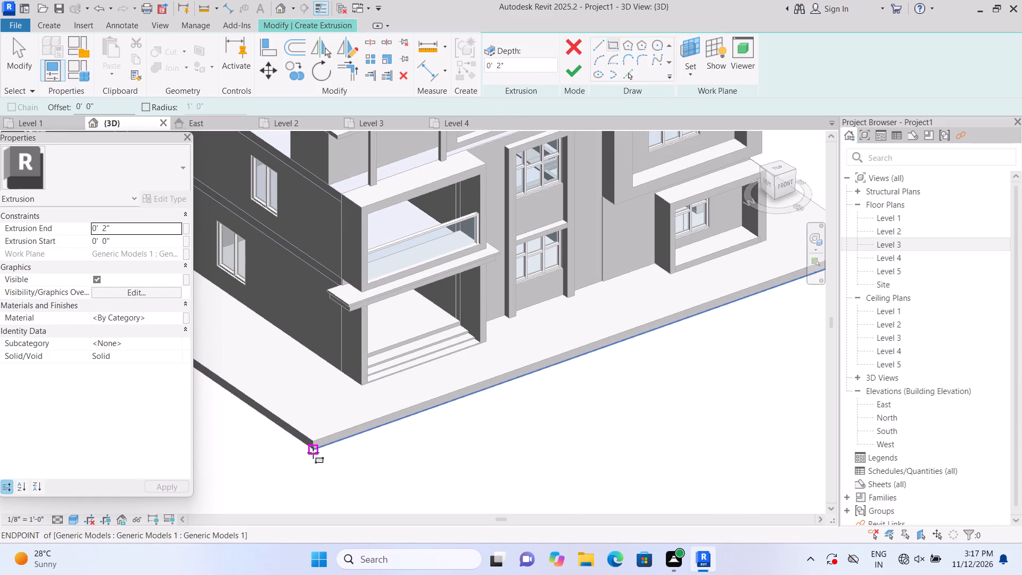
click(313, 453)
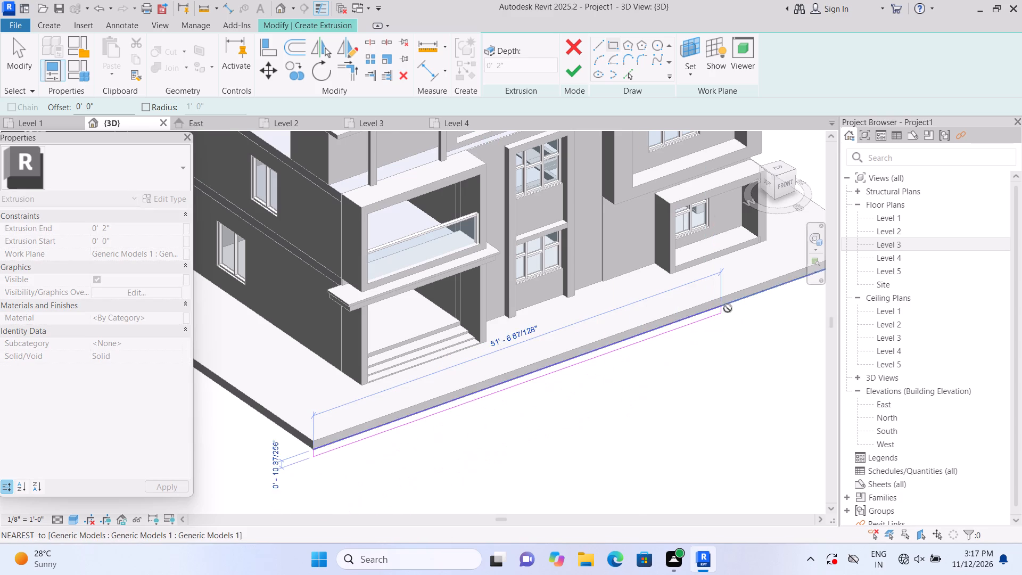
scroll(611, 311, down, 1)
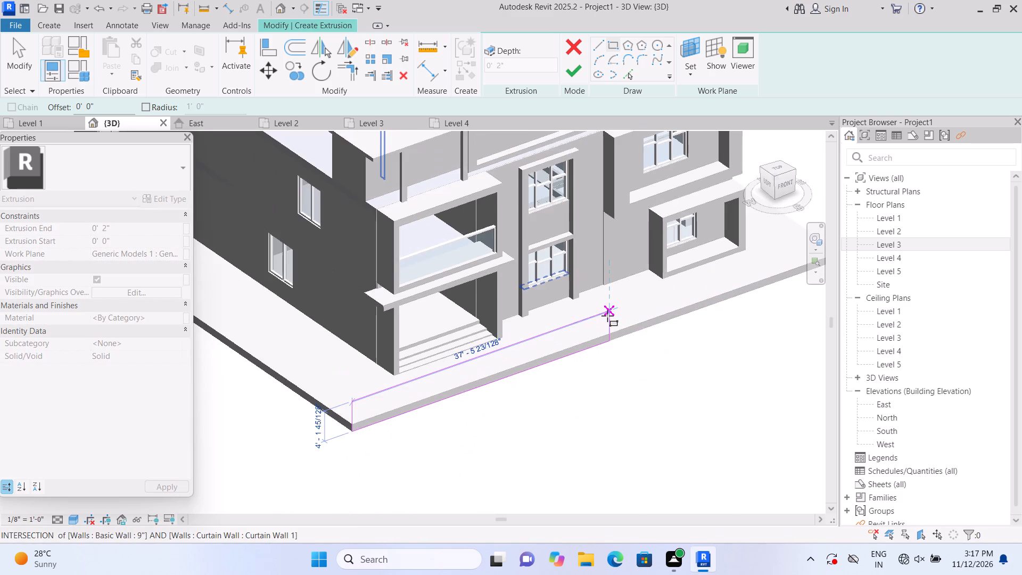
scroll(607, 316, down, 2)
scroll(772, 284, up, 3)
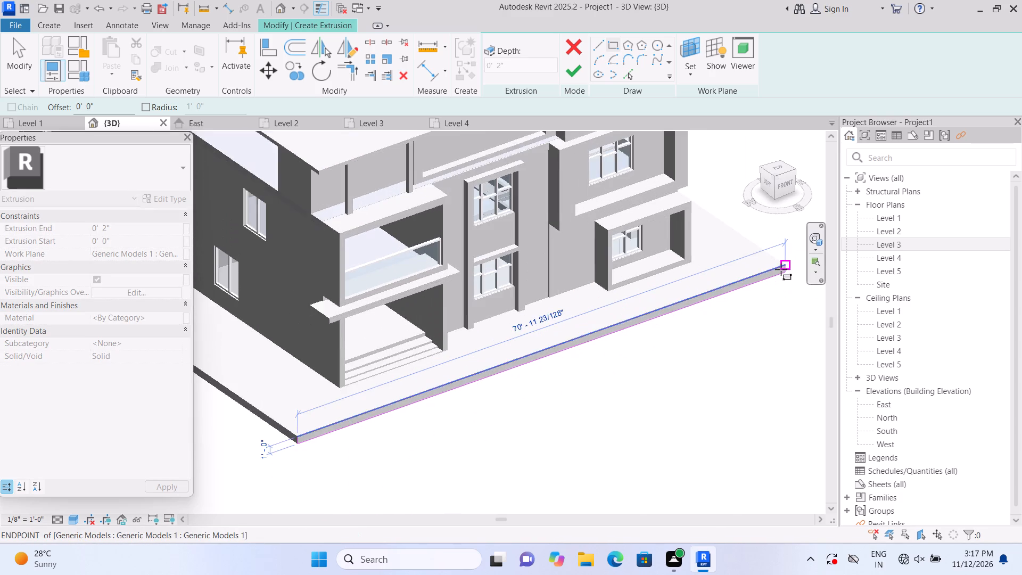
scroll(781, 269, up, 3)
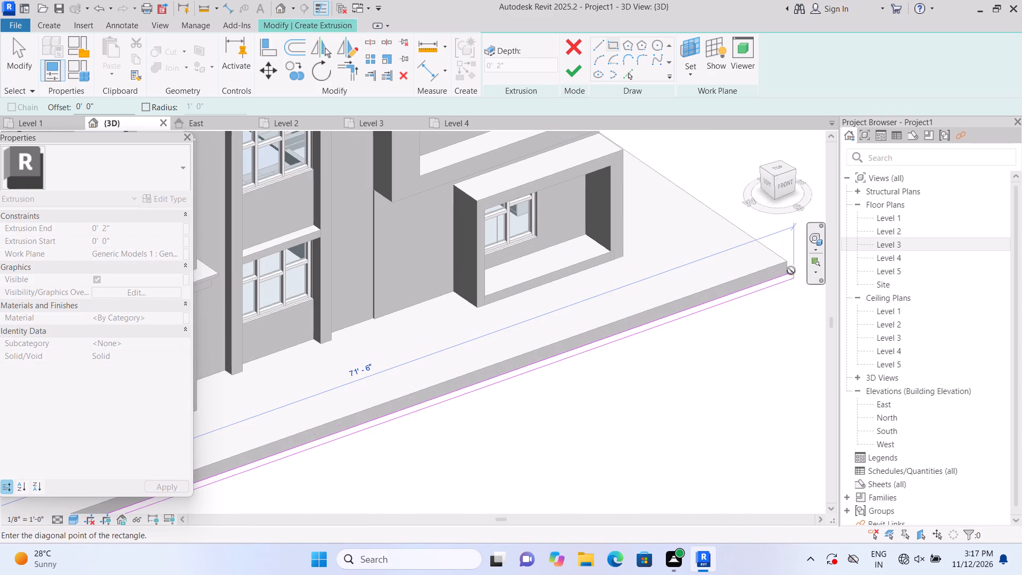
click(789, 265)
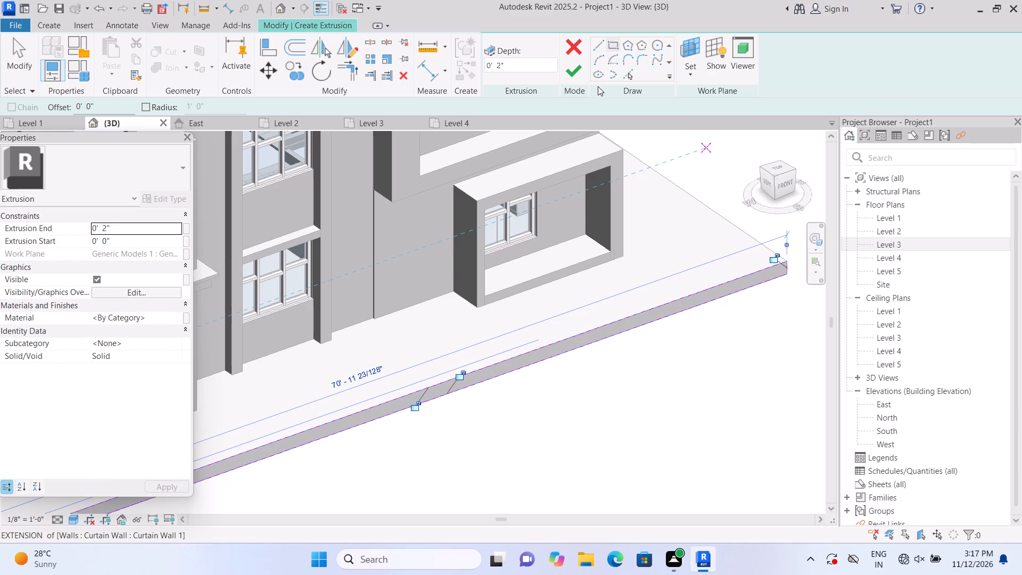
click(575, 72)
scroll(656, 210, down, 5)
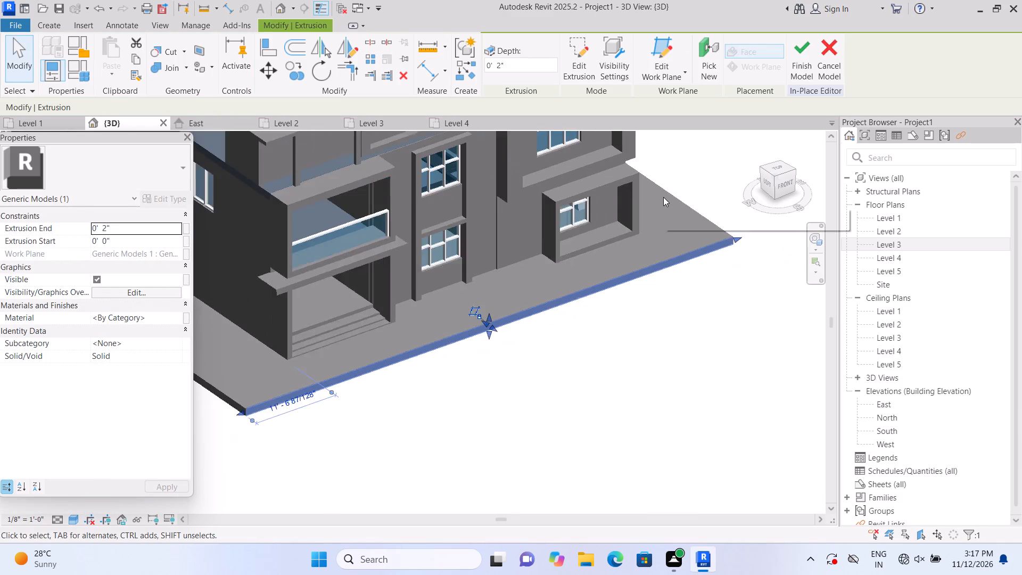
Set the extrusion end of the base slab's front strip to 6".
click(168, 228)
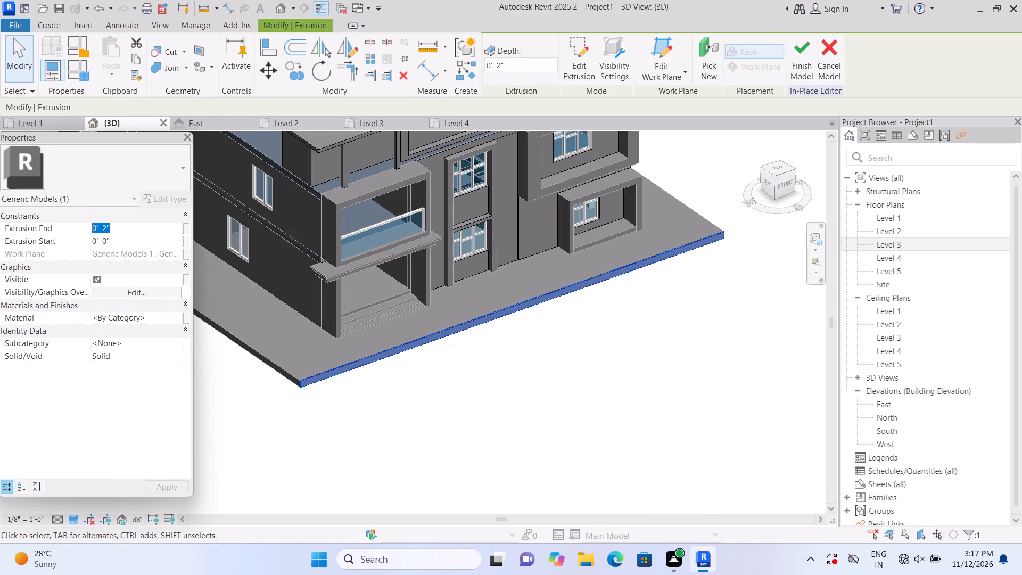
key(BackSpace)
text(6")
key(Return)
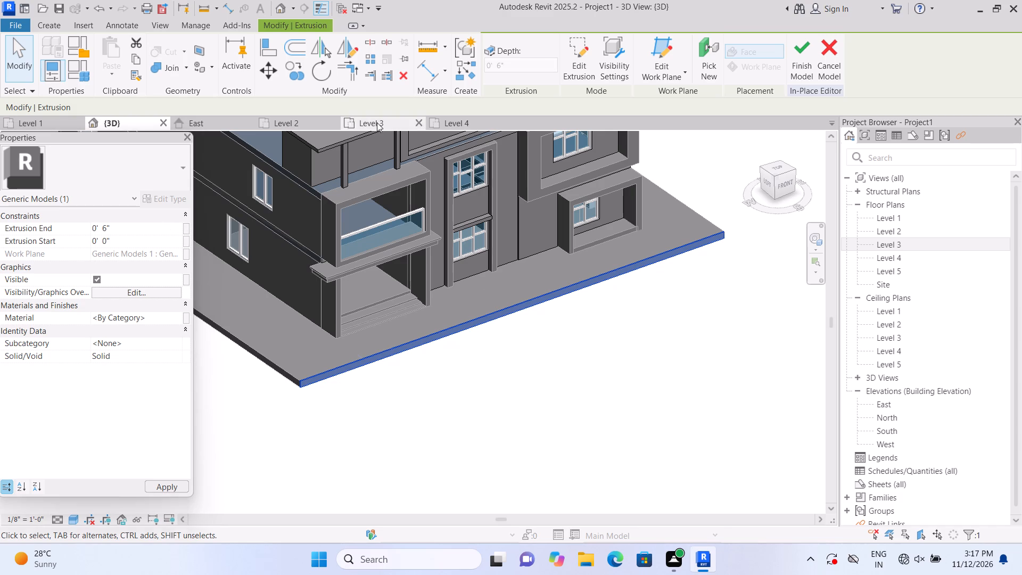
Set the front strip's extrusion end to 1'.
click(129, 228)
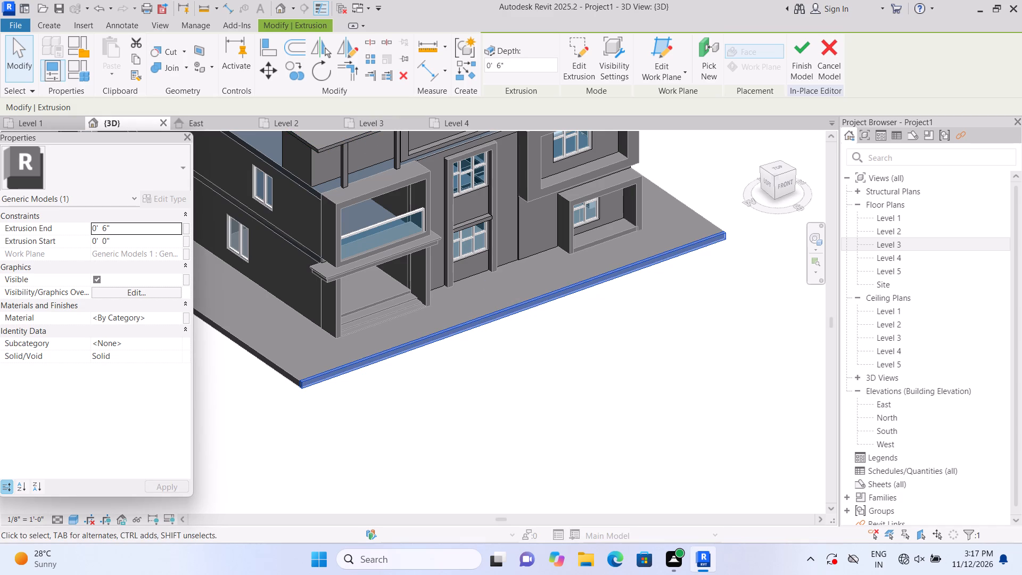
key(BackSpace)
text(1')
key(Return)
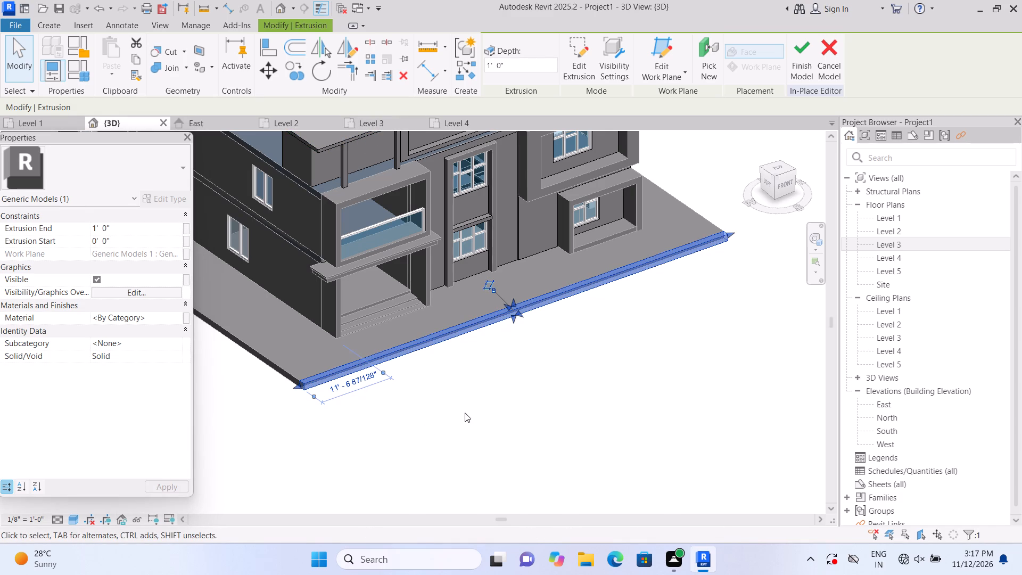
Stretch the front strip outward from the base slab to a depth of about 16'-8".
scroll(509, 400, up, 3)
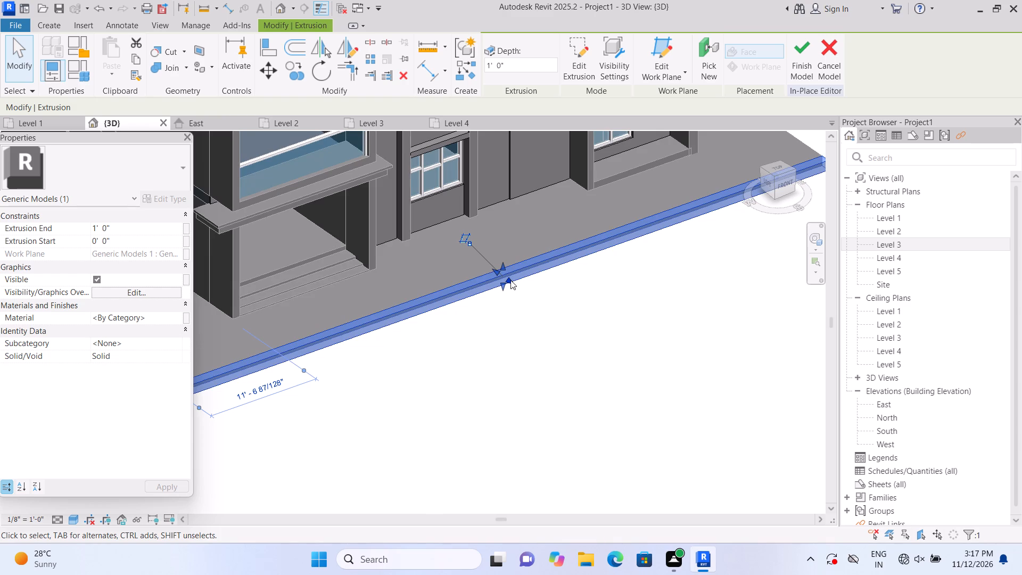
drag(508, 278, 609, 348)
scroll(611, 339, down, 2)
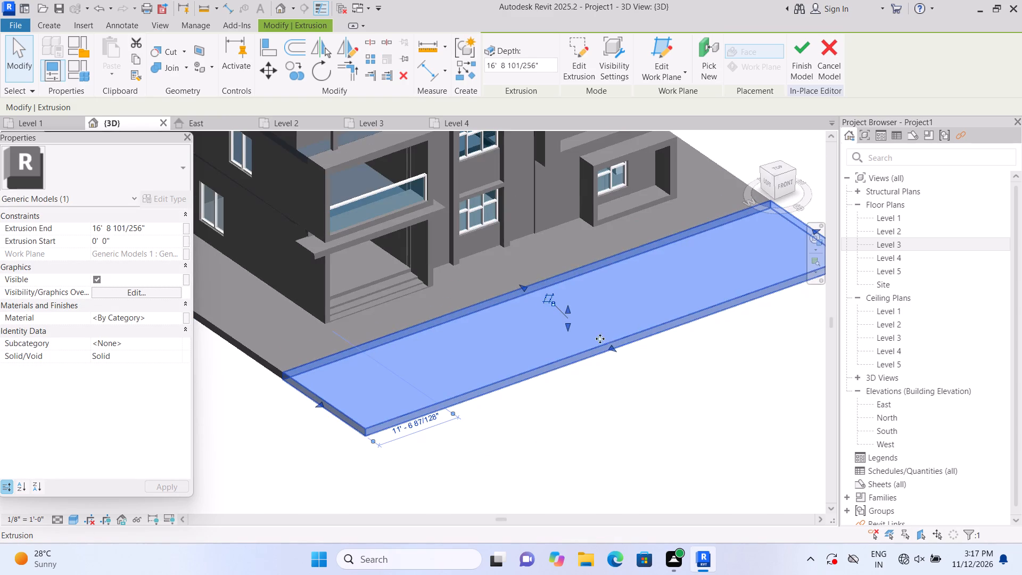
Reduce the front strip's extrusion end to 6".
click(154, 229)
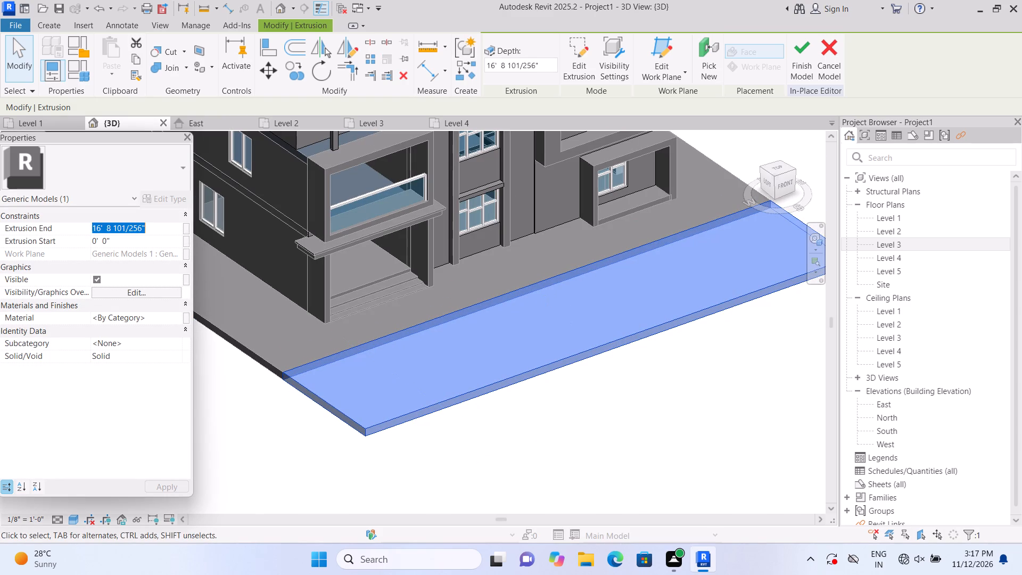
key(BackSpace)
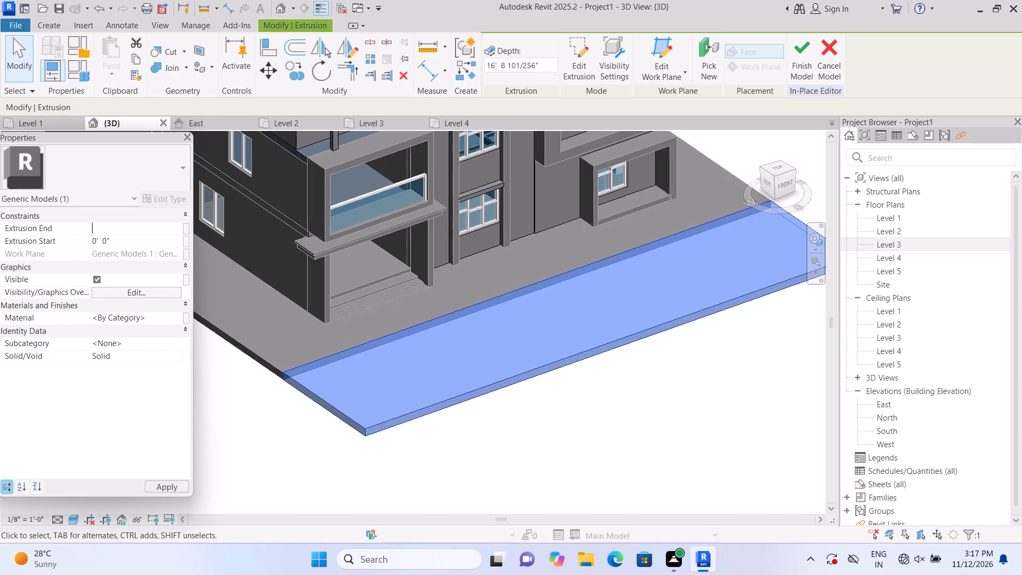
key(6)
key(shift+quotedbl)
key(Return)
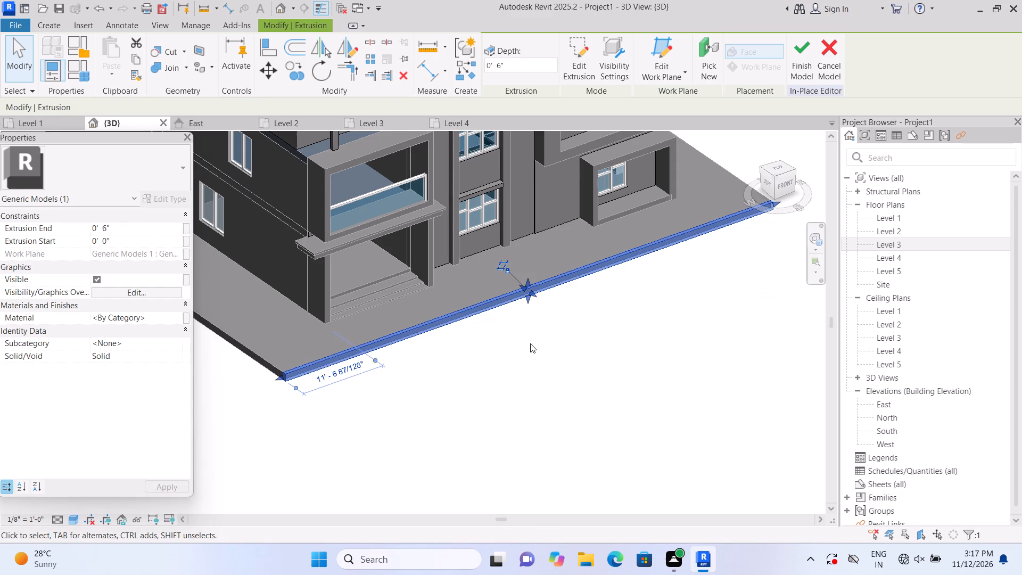
Set the extrusion end of the base slab's front strip to 1'.
scroll(530, 337, up, 1)
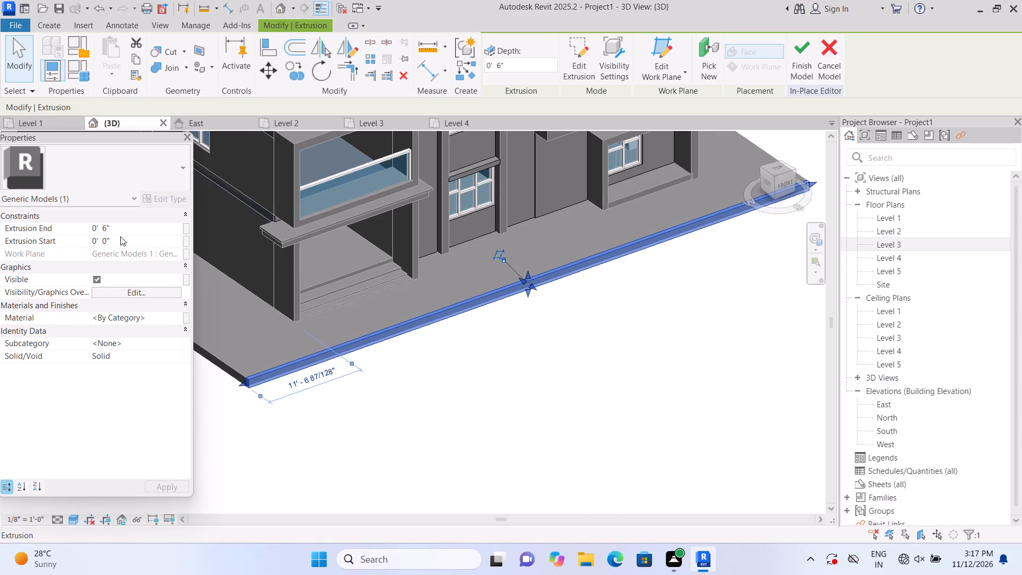
click(124, 226)
key(BackSpace)
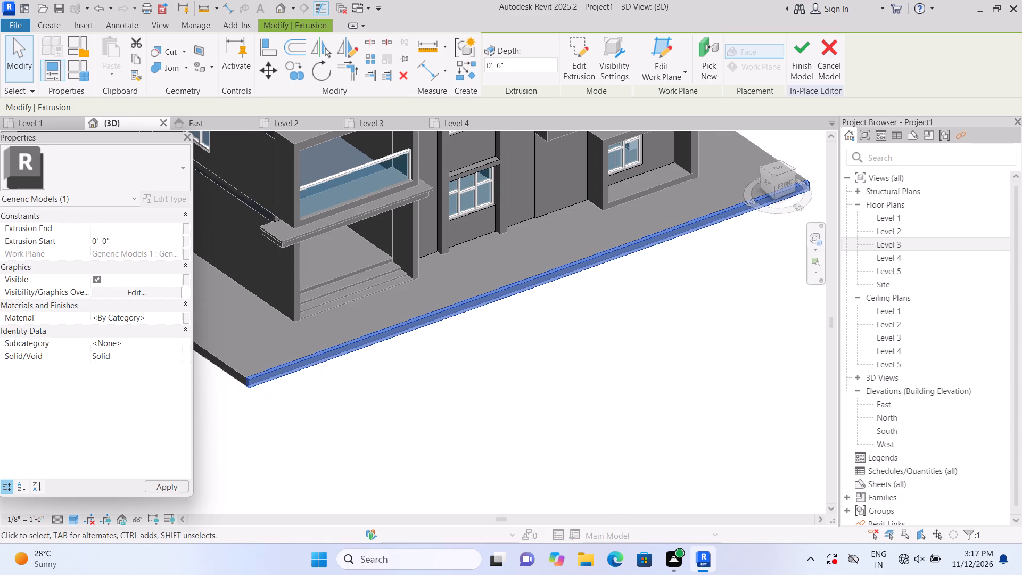
text(1')
key(Return)
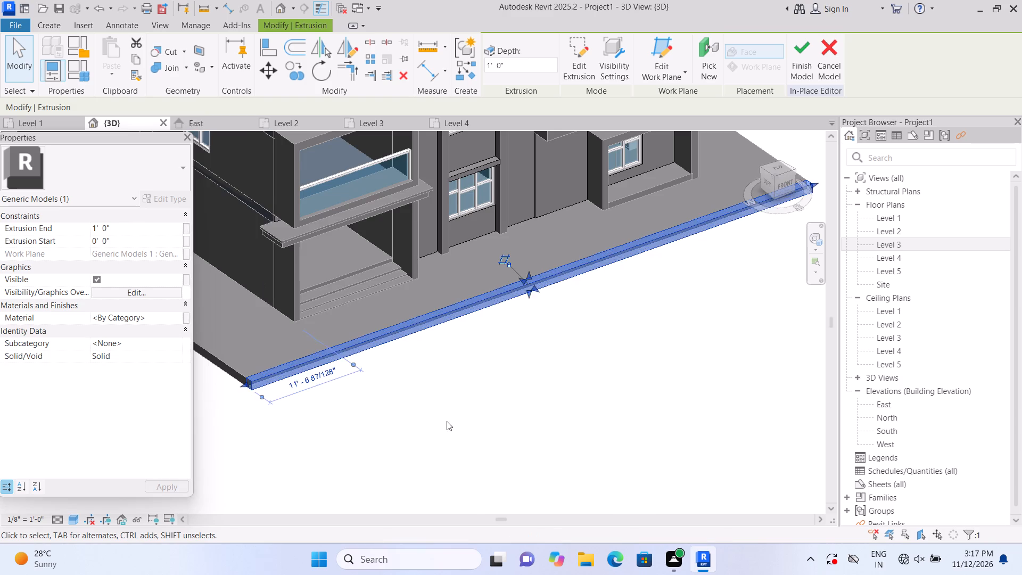
Stretch the base slab's front strip outward into a wide forecourt slab, to an extrusion depth of about 34'-4".
scroll(445, 417, down, 1)
drag(523, 301, 655, 346)
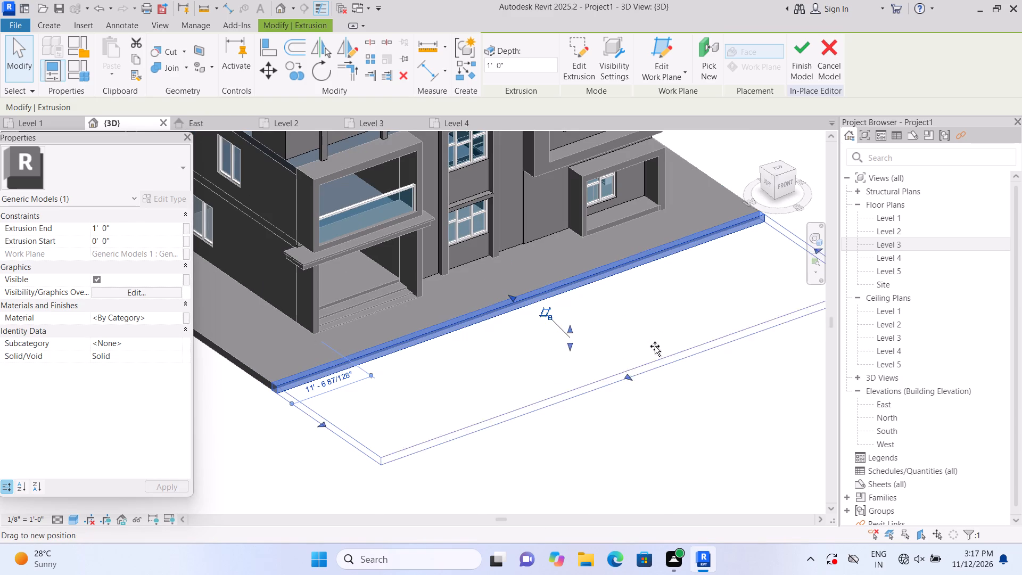
drag(655, 346, 708, 382)
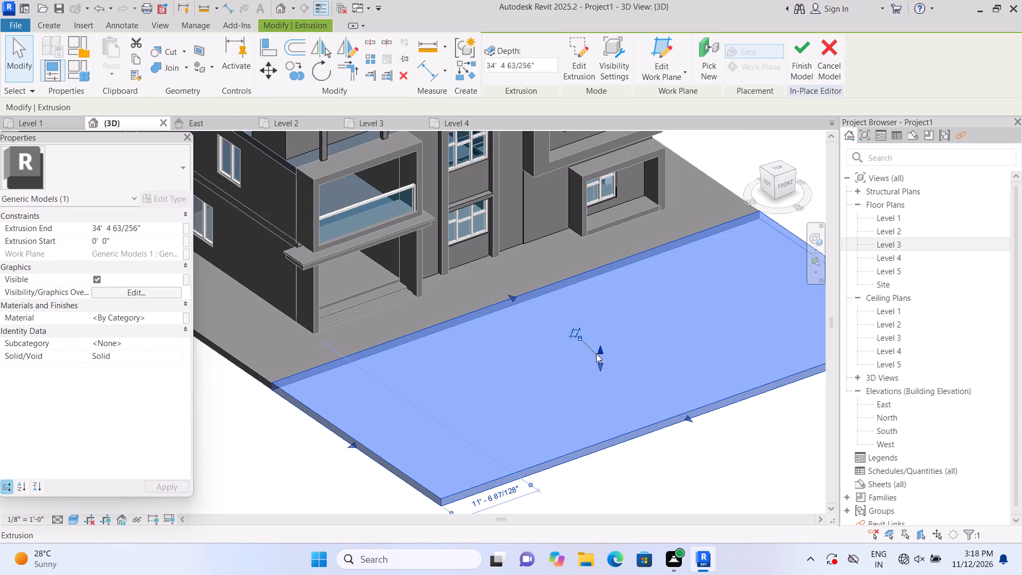
Lower the forecourt slab slightly so its top surface sits a step below the base slab's top.
drag(600, 348, 602, 368)
click(602, 368)
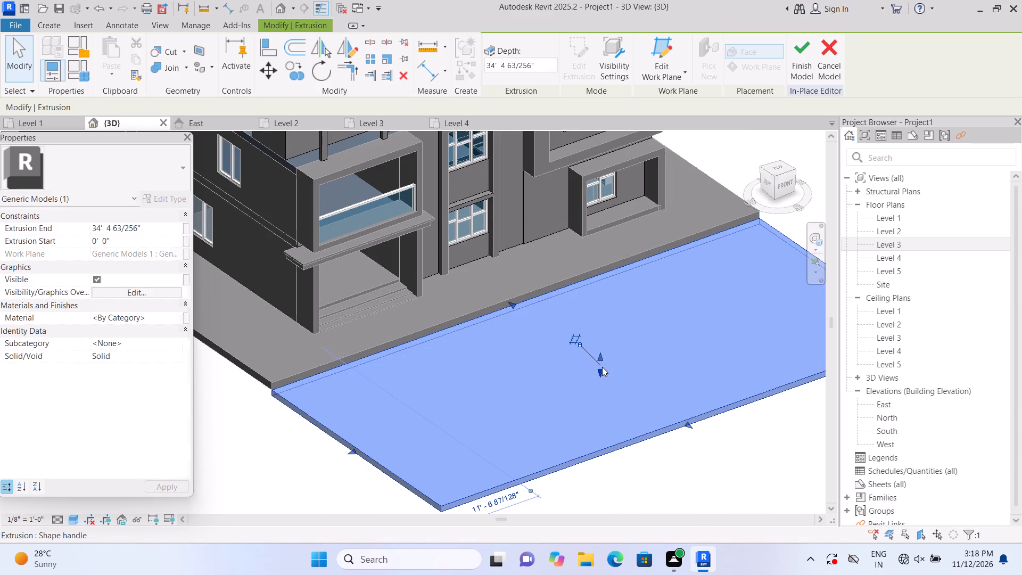
click(278, 462)
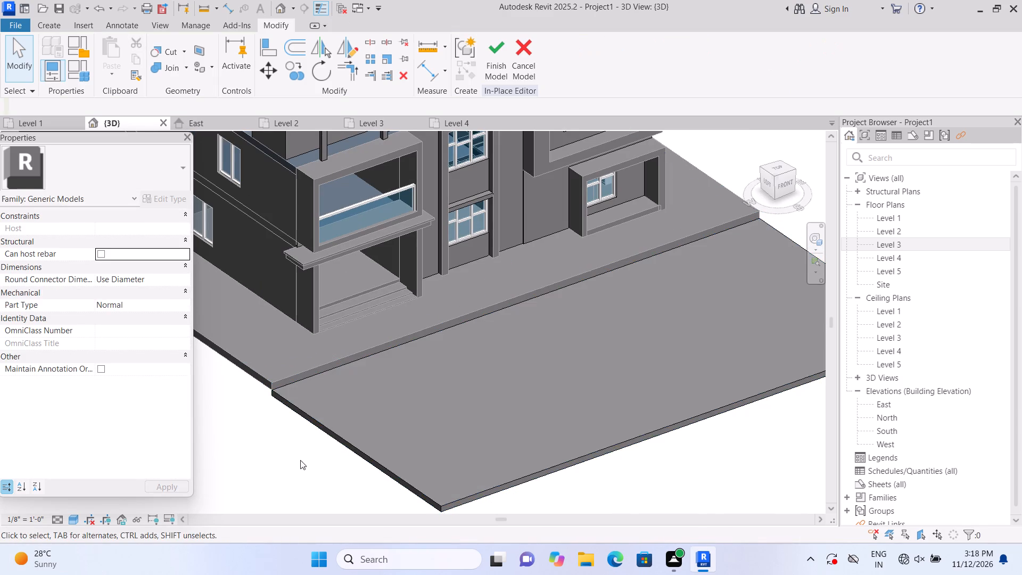
Adjust the forecourt slab's side edge to line up with the base slab's front corner on the entrance side.
scroll(300, 459, up, 5)
click(308, 389)
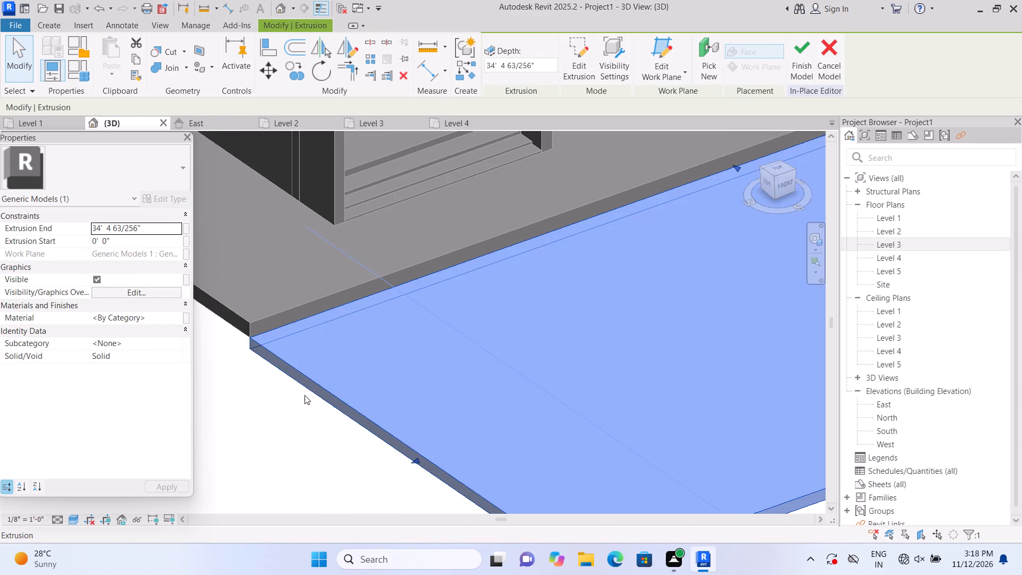
drag(415, 460, 416, 460)
drag(416, 460, 413, 455)
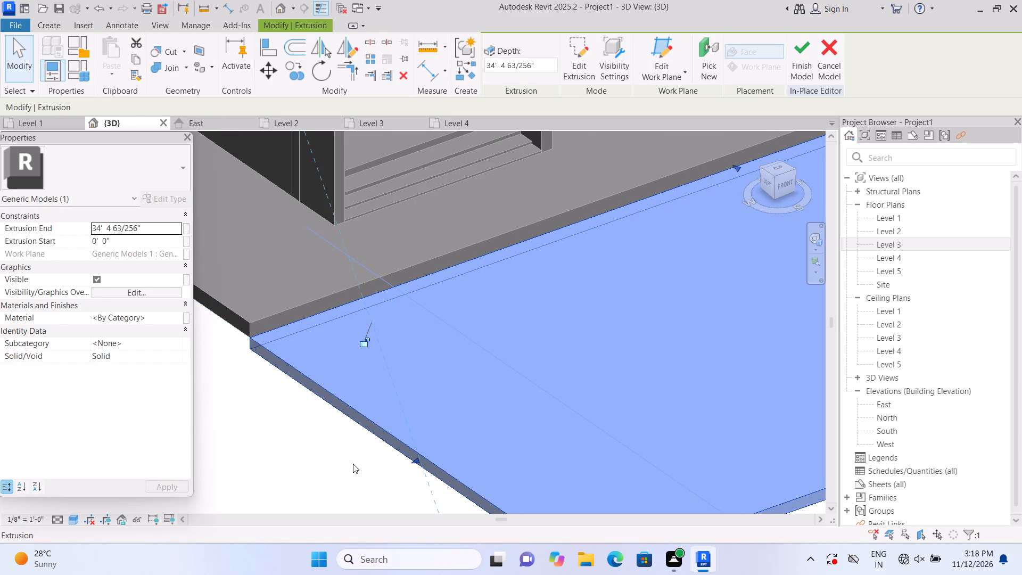
click(351, 464)
middle_drag(331, 442, 463, 431)
scroll(468, 400, up, 1)
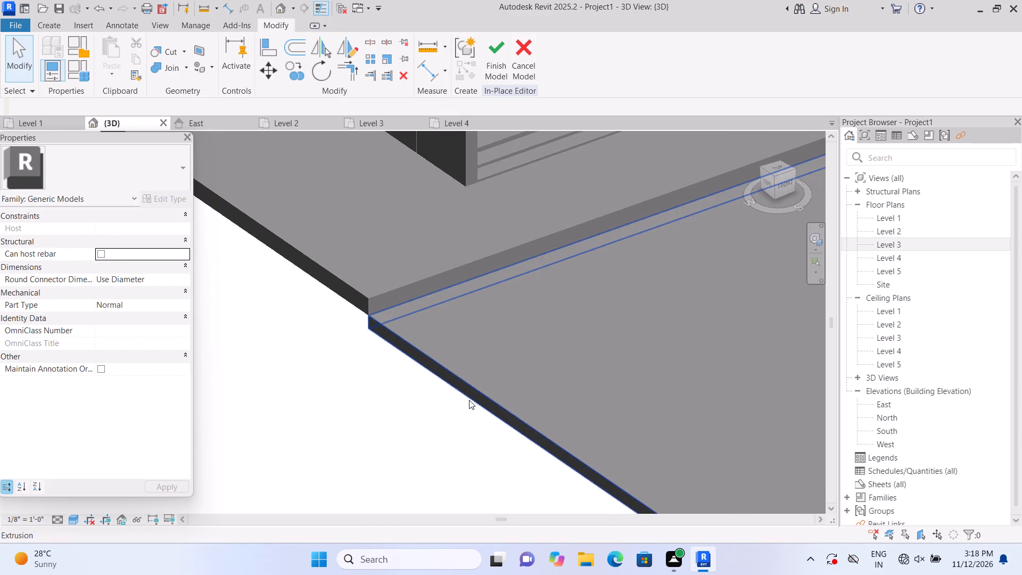
click(469, 399)
scroll(468, 407, down, 4)
scroll(510, 461, up, 4)
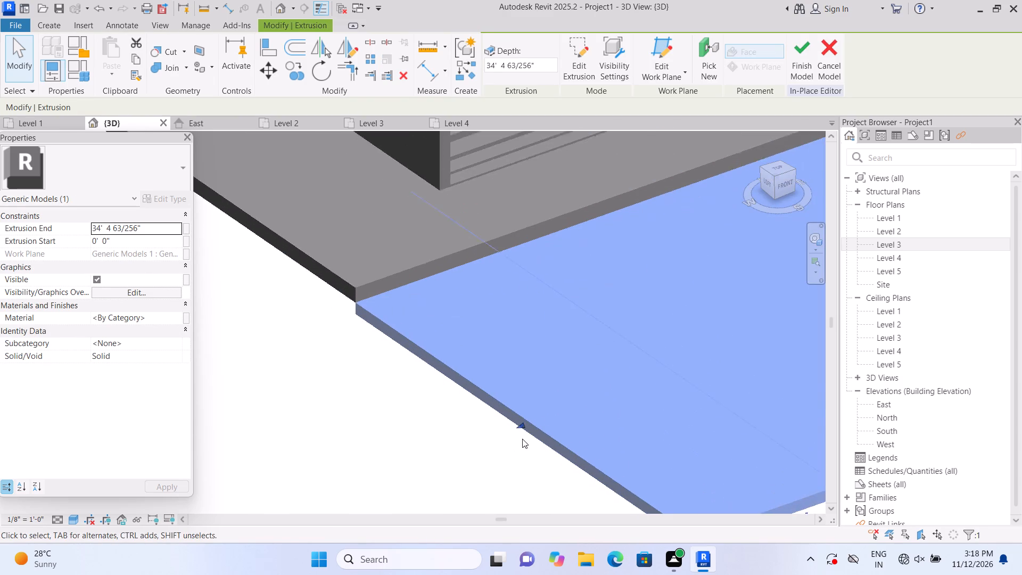
scroll(522, 439, up, 3)
drag(523, 417, 523, 416)
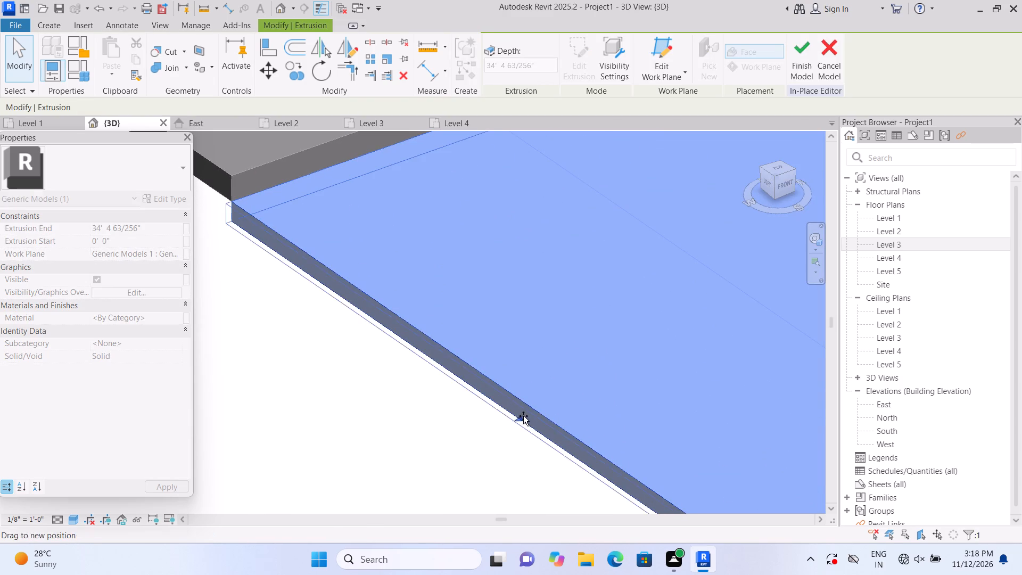
drag(523, 416, 526, 408)
scroll(520, 408, down, 4)
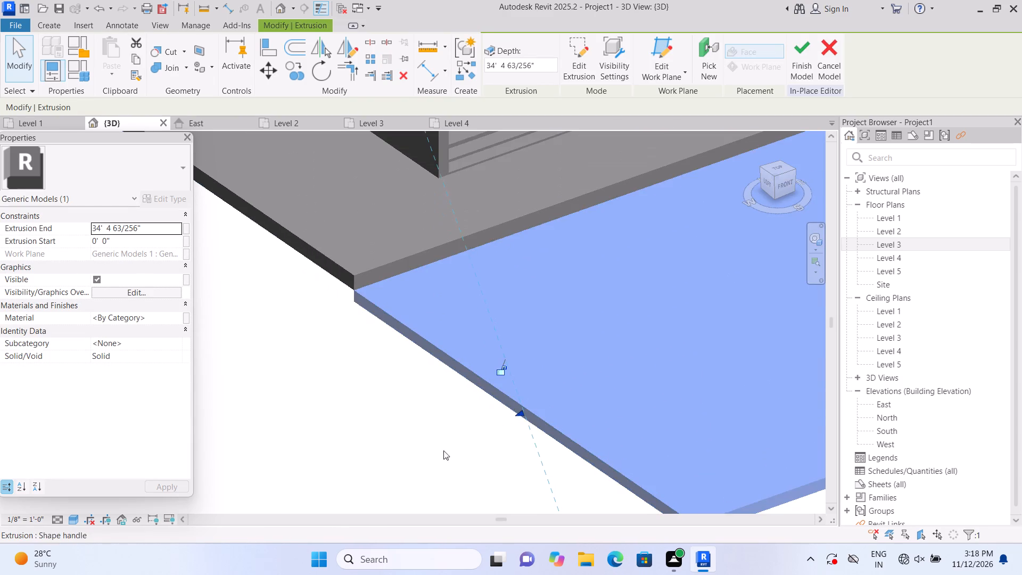
click(424, 455)
scroll(418, 453, down, 9)
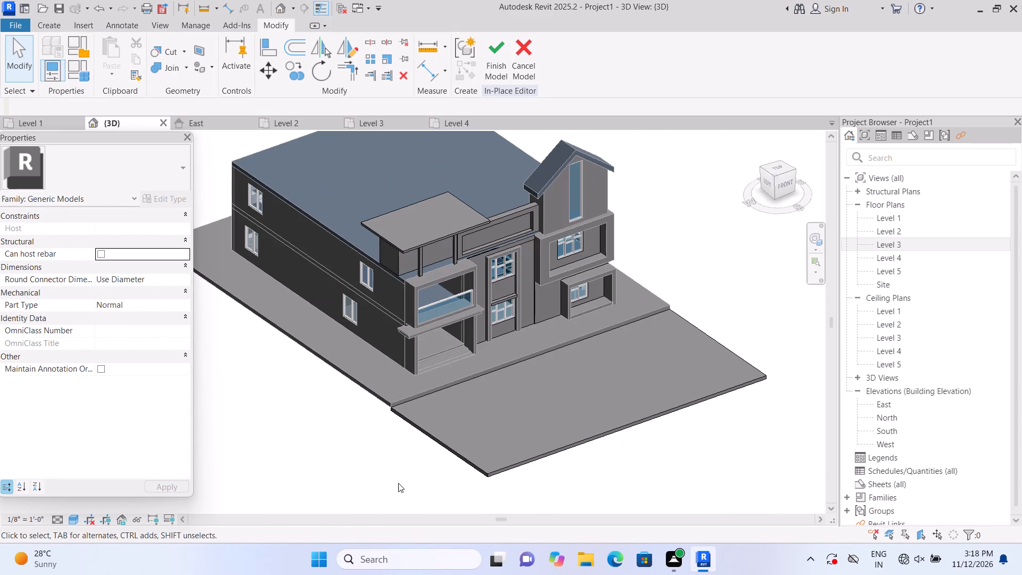
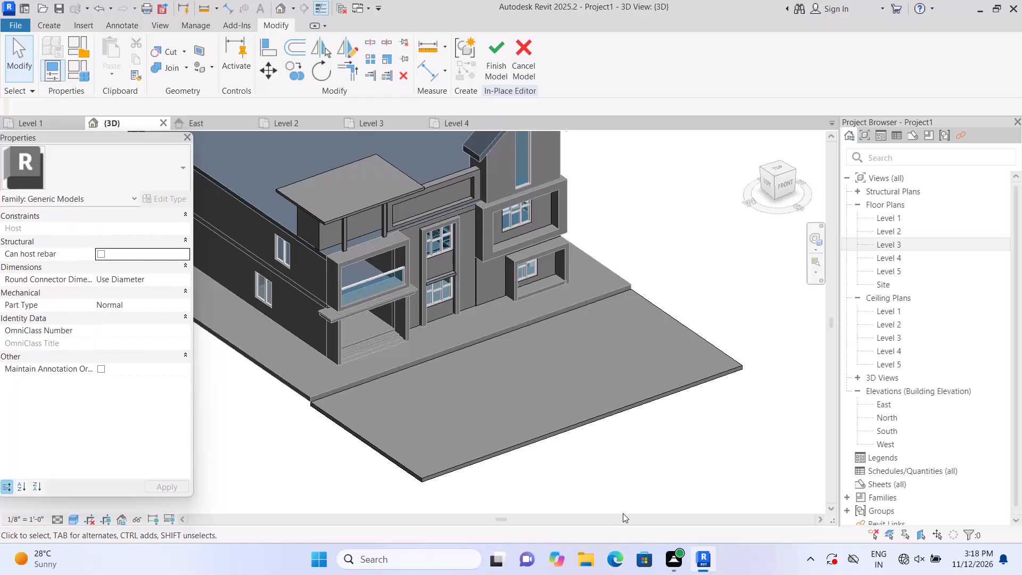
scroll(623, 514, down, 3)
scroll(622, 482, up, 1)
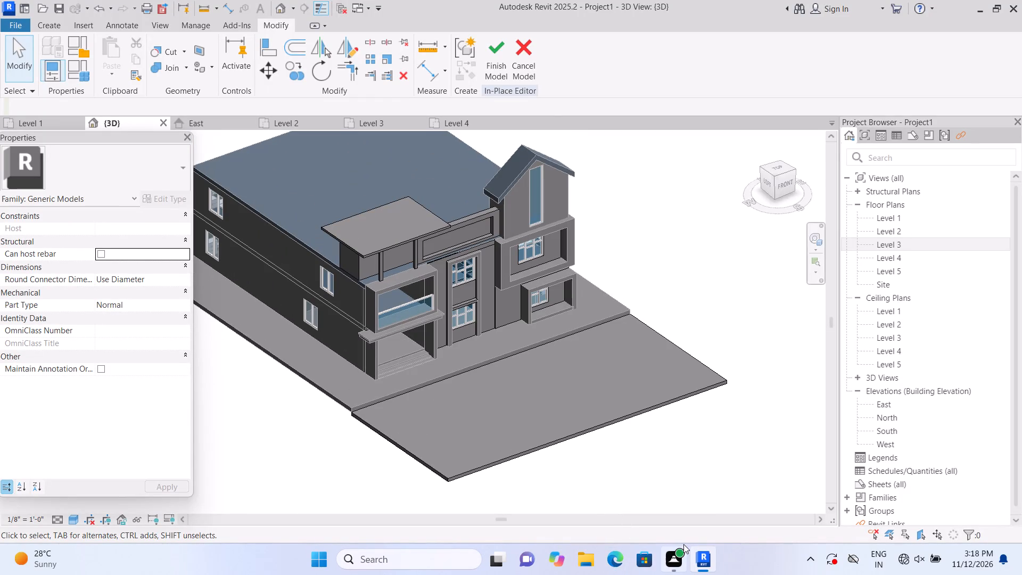
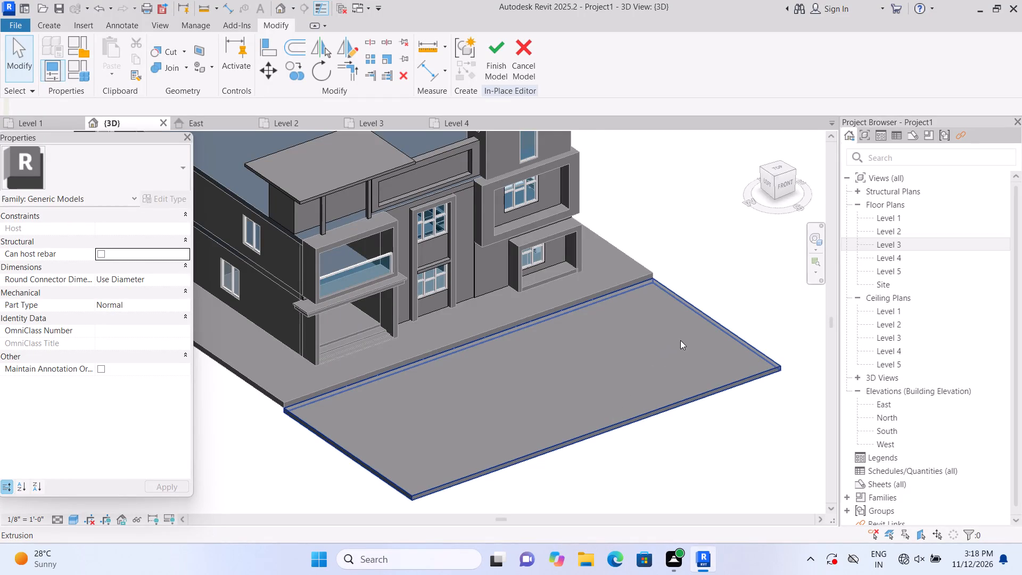
Start a void extrusion and pick the top face of the front ground slab as its work plane.
scroll(764, 296, down, 1)
scroll(684, 392, down, 2)
scroll(603, 491, up, 2)
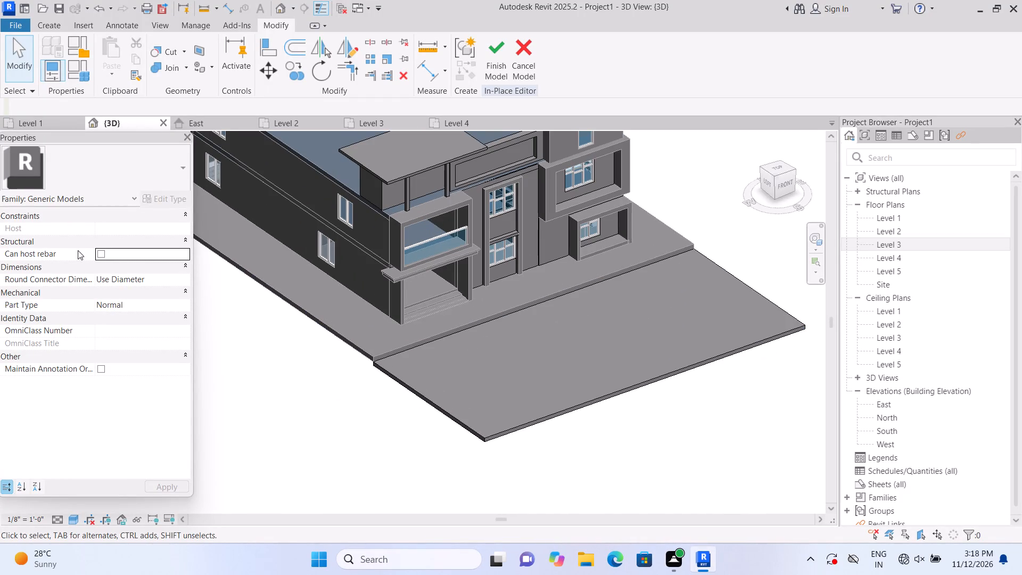
click(52, 31)
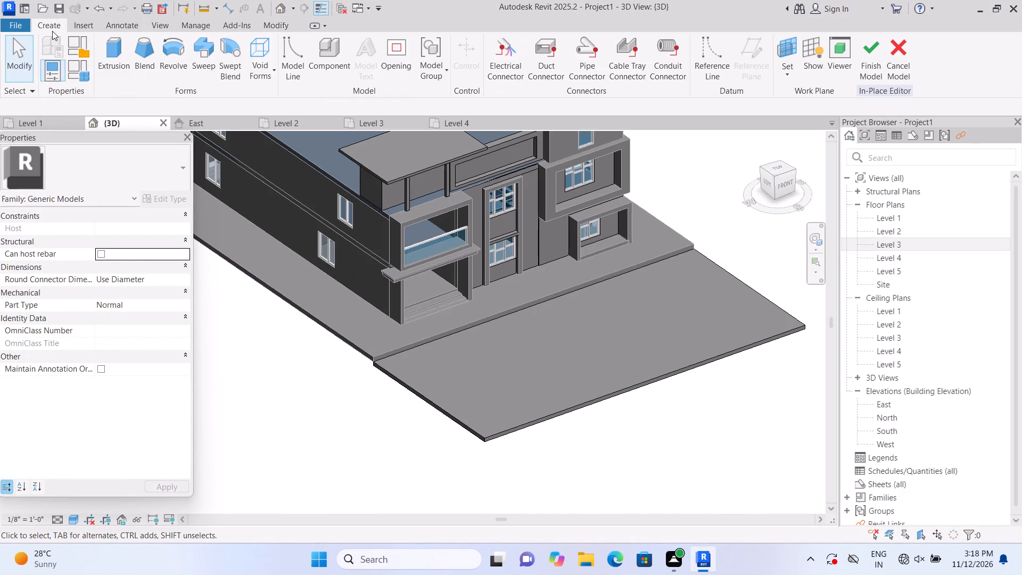
click(269, 72)
click(273, 95)
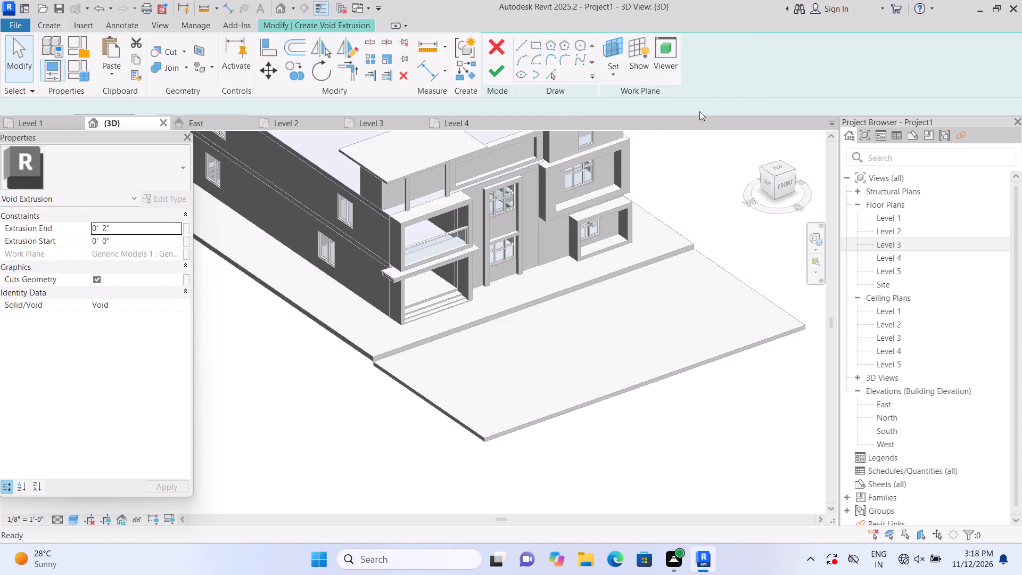
click(687, 81)
click(708, 126)
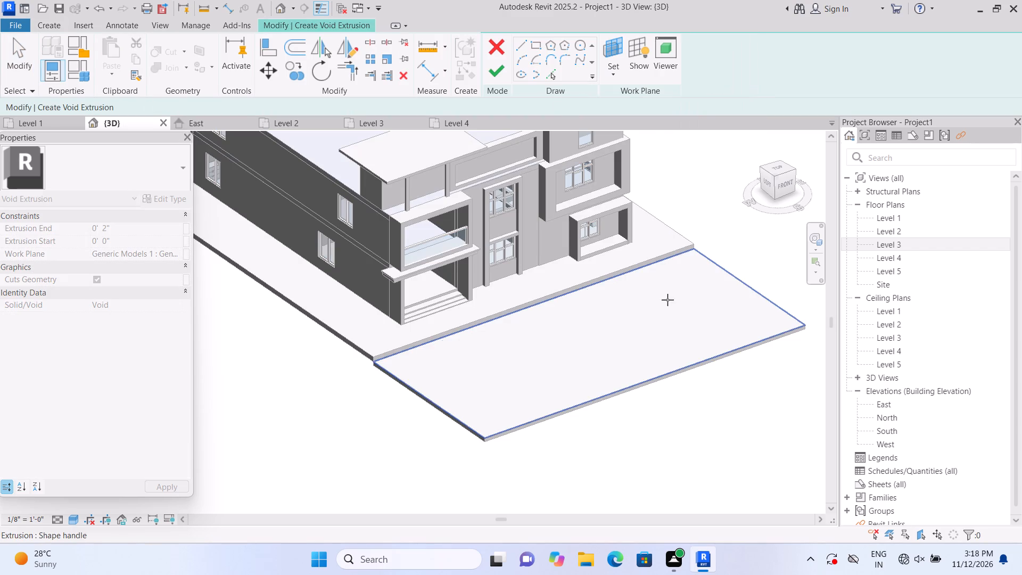
click(661, 318)
Sketch two narrow rectangles about 34'-4" long, roughly 5" and 9" wide, across the front slab from house-side edge to outer edge.
click(616, 40)
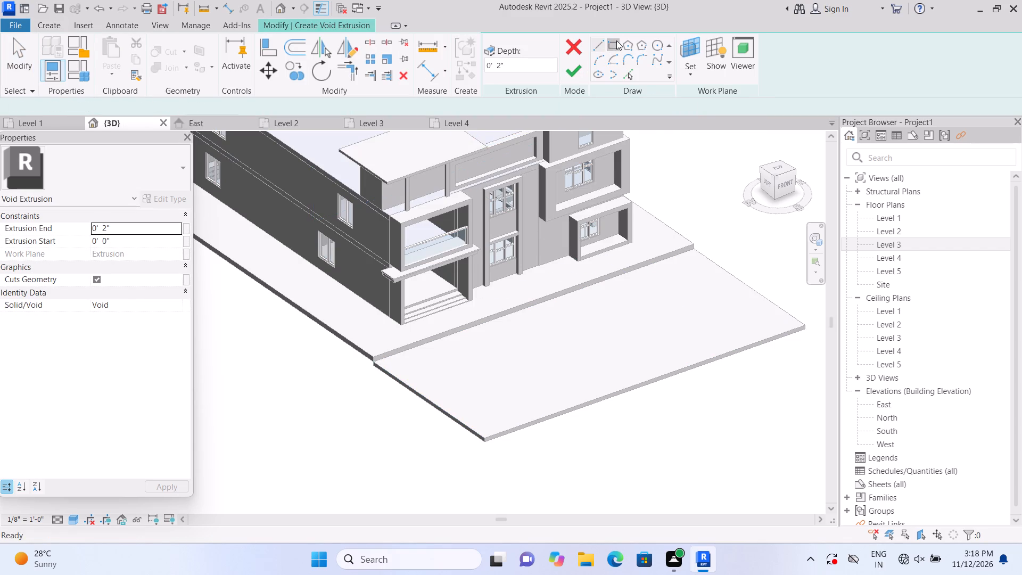
scroll(341, 492, up, 6)
scroll(497, 315, up, 2)
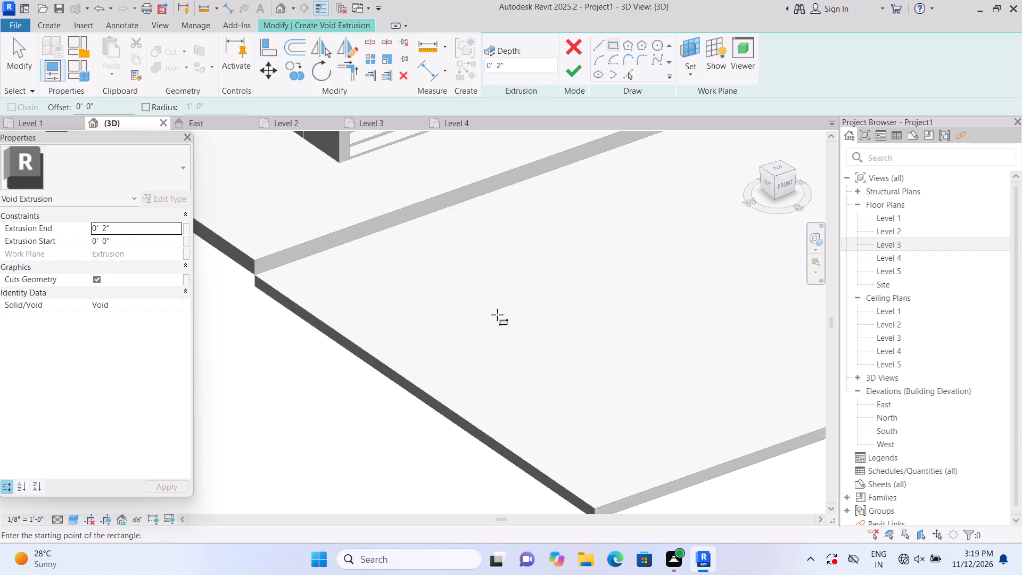
click(398, 225)
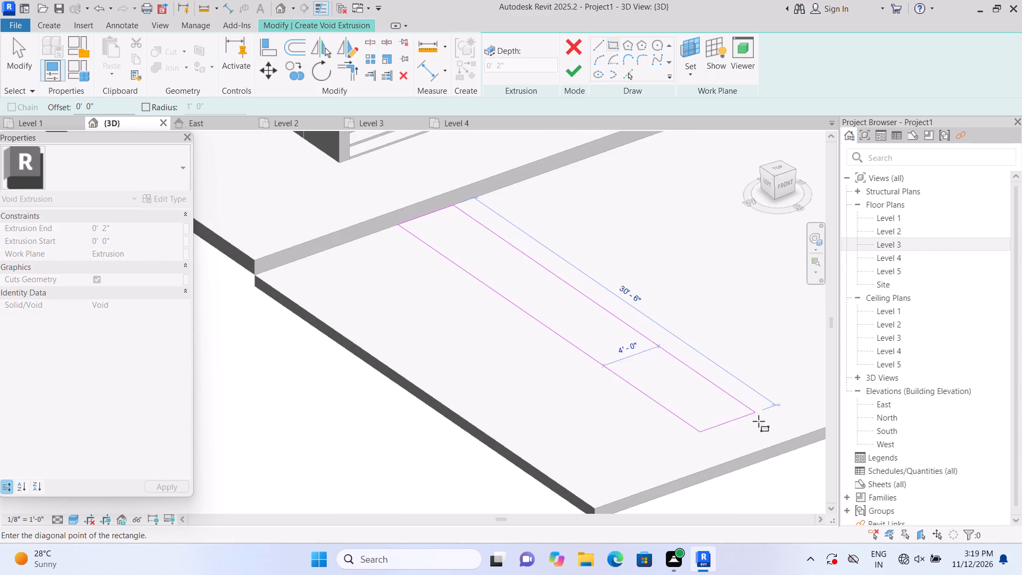
click(744, 455)
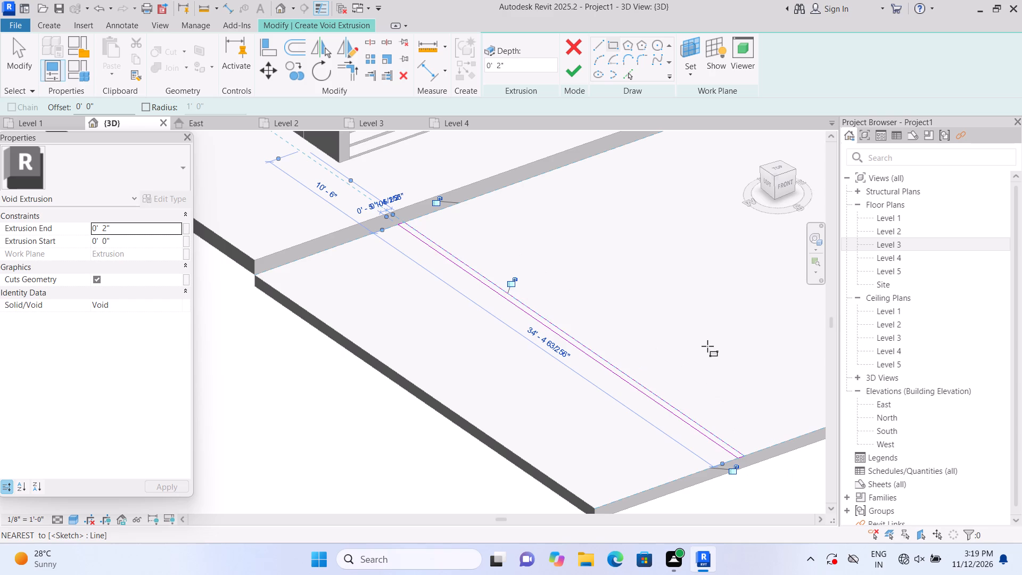
key(Escape)
scroll(707, 346, down, 3)
middle_drag(718, 331, 394, 295)
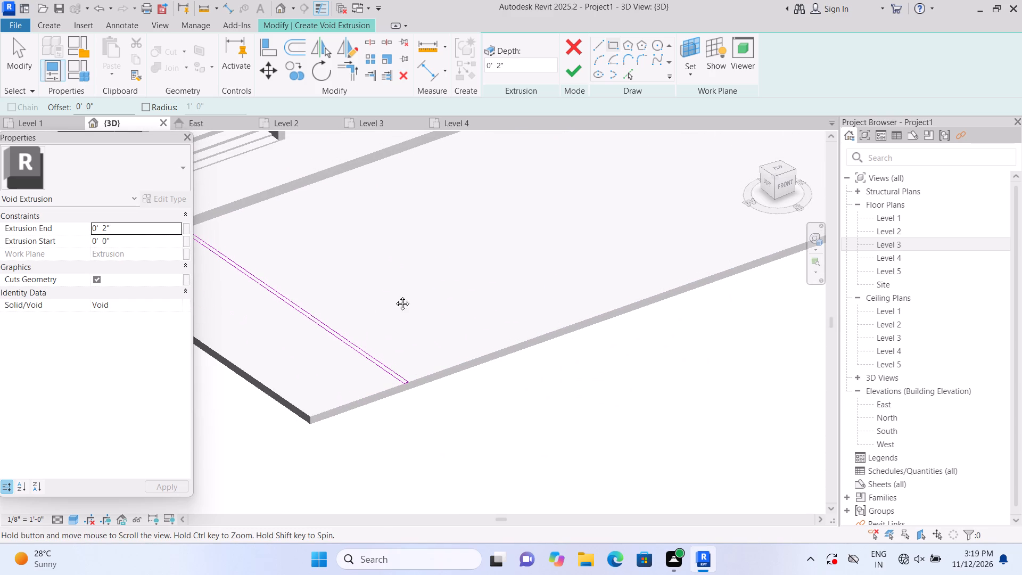
middle_drag(394, 295, 396, 295)
click(317, 185)
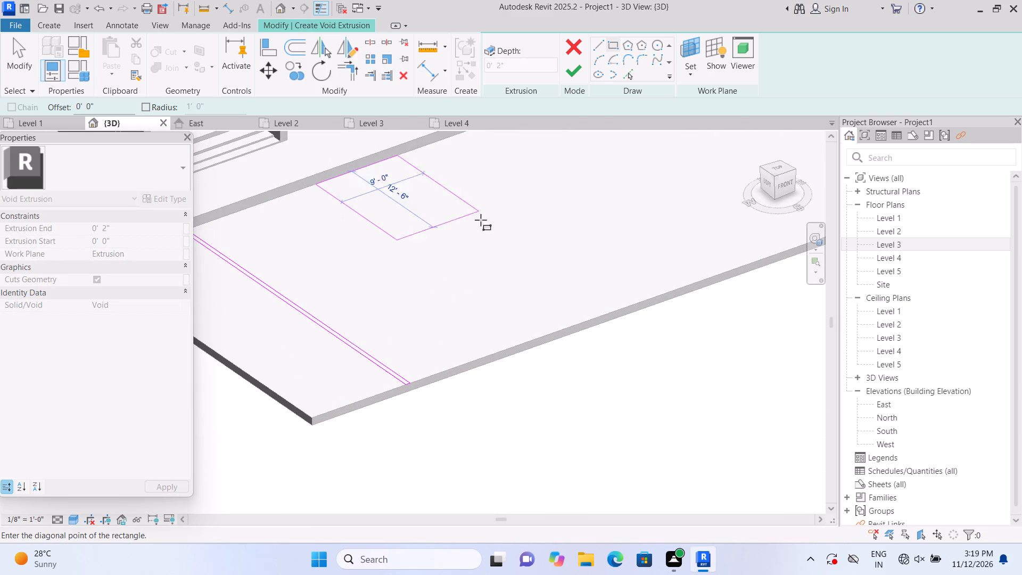
click(546, 337)
key(Escape)
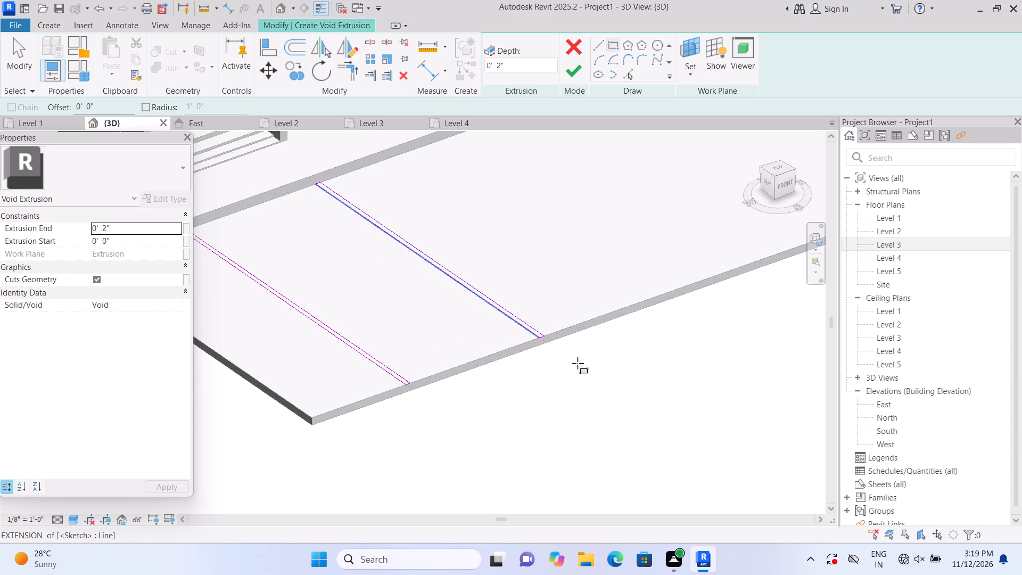
Sketch a third and fourth narrow rectangle about 34'-4" long across the front slab, spaced further along it and parallel to the first two.
scroll(578, 359, down, 2)
middle_drag(603, 354, 557, 318)
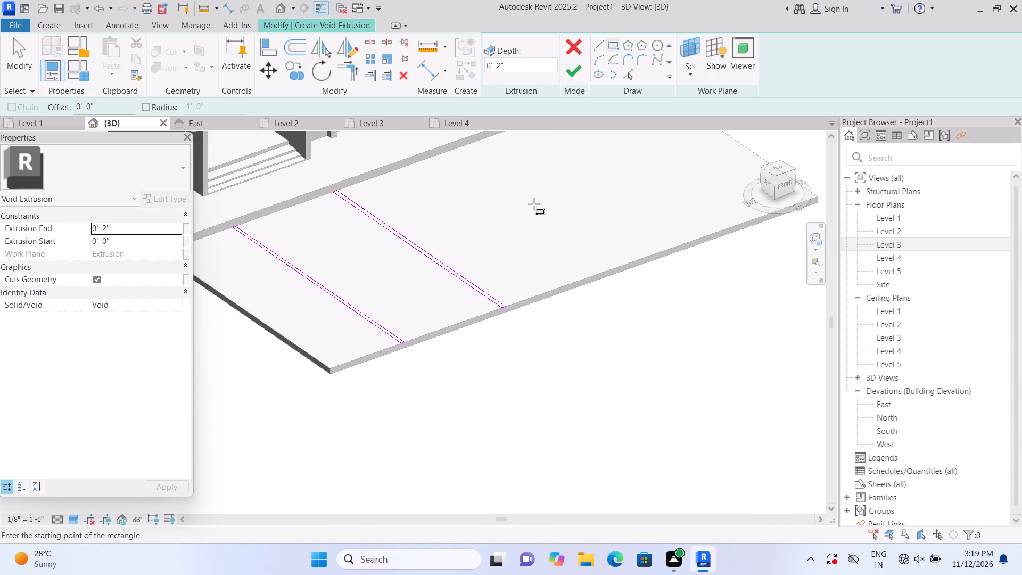
click(414, 166)
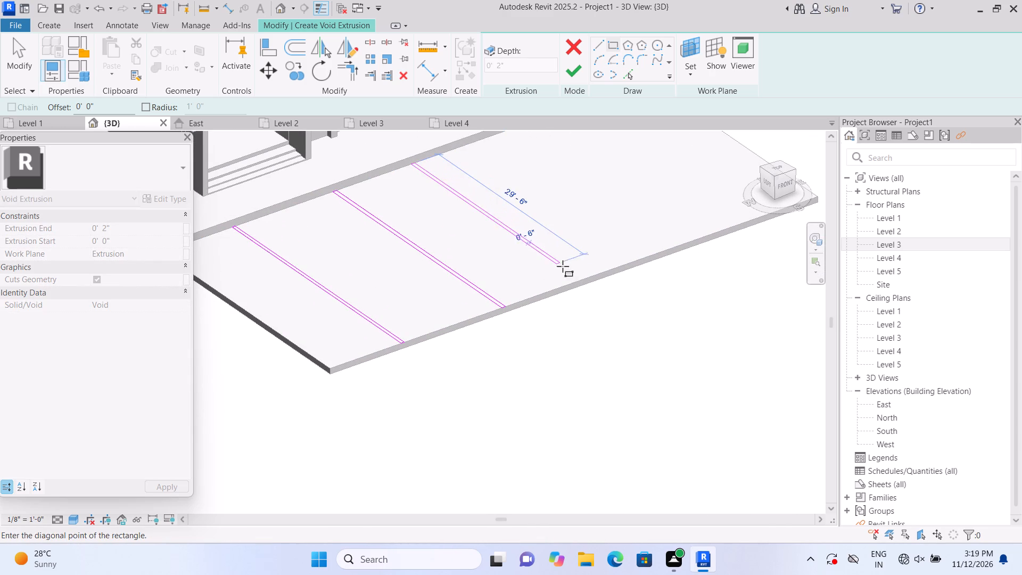
scroll(586, 280, up, 3)
click(586, 280)
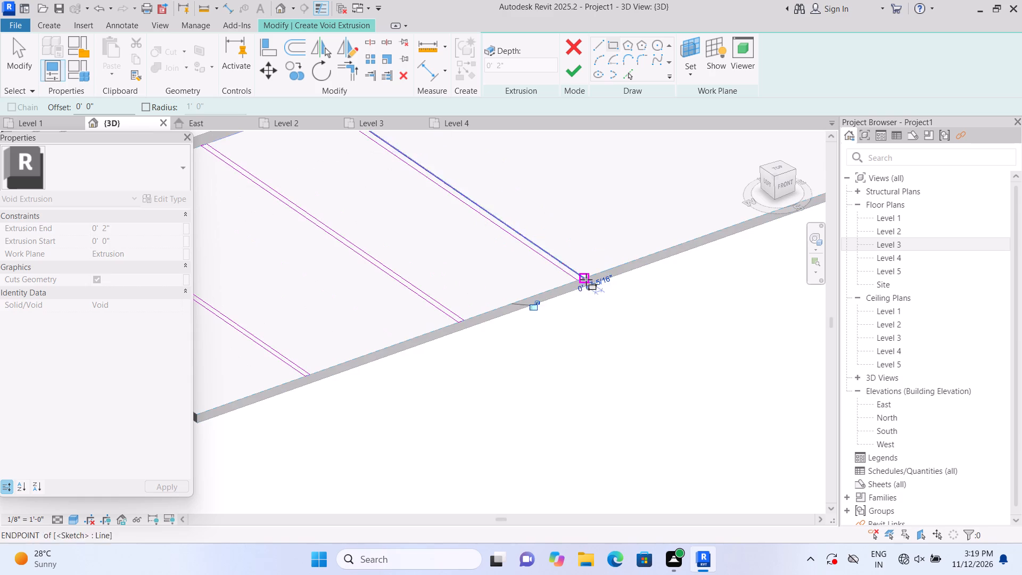
scroll(596, 298, down, 3)
key(Escape)
middle_drag(620, 315, 472, 420)
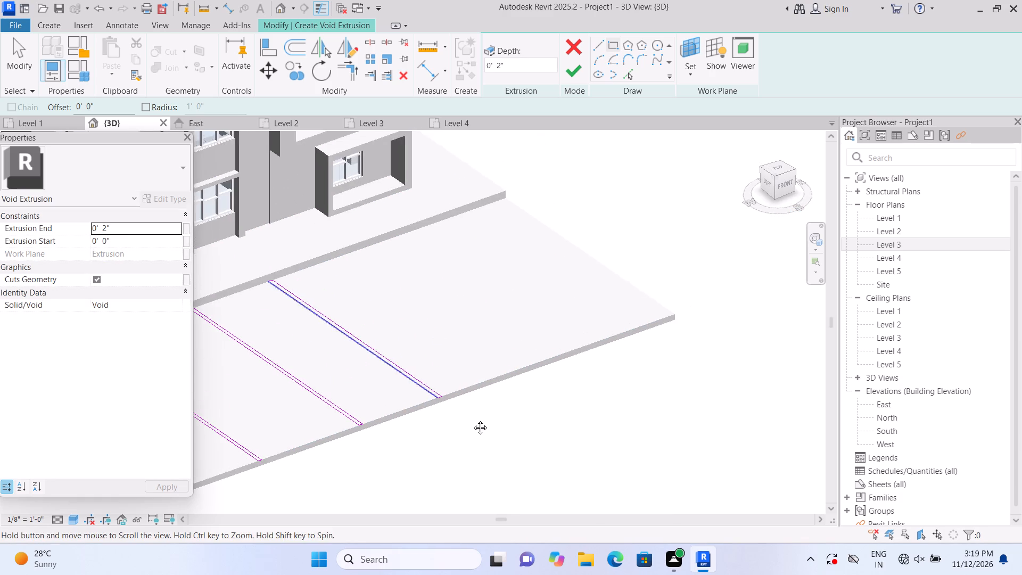
middle_drag(472, 420, 472, 417)
click(353, 246)
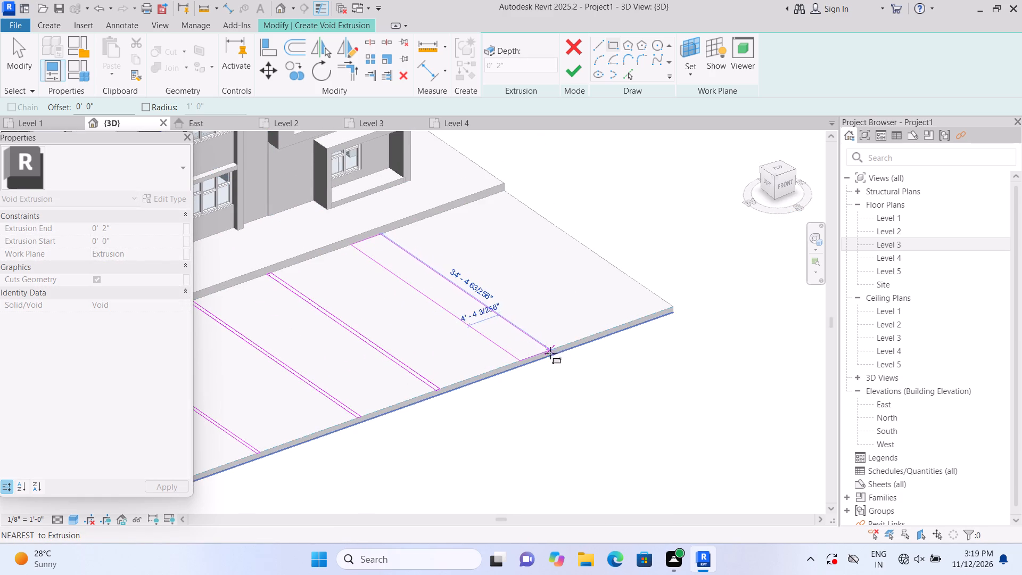
scroll(531, 357, up, 6)
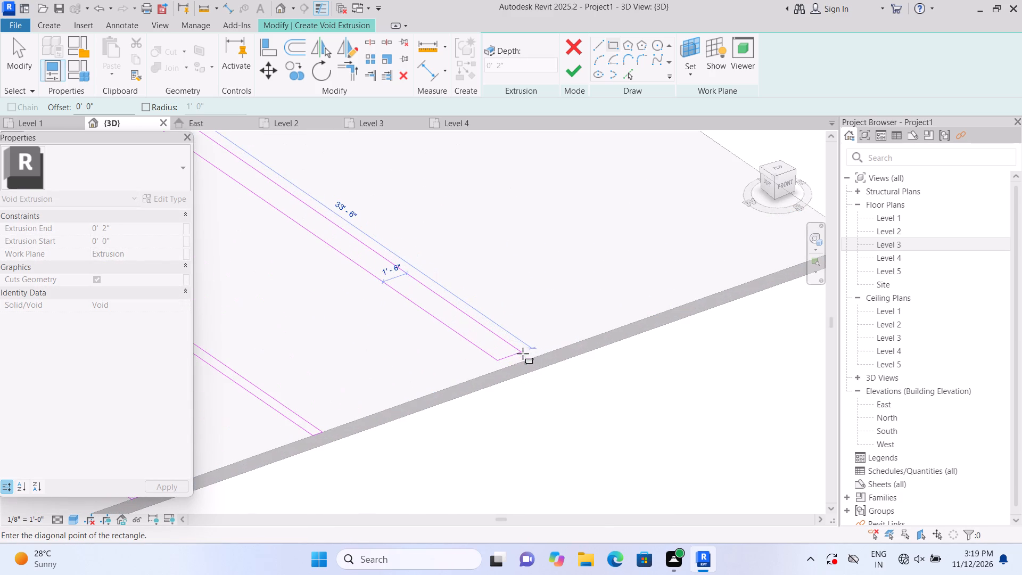
click(514, 362)
Sketch a fifth parallel rectangle about 34'-4" long and 8" wide near the slab's far end, and finish the 2" void extrusion.
scroll(515, 362, down, 1)
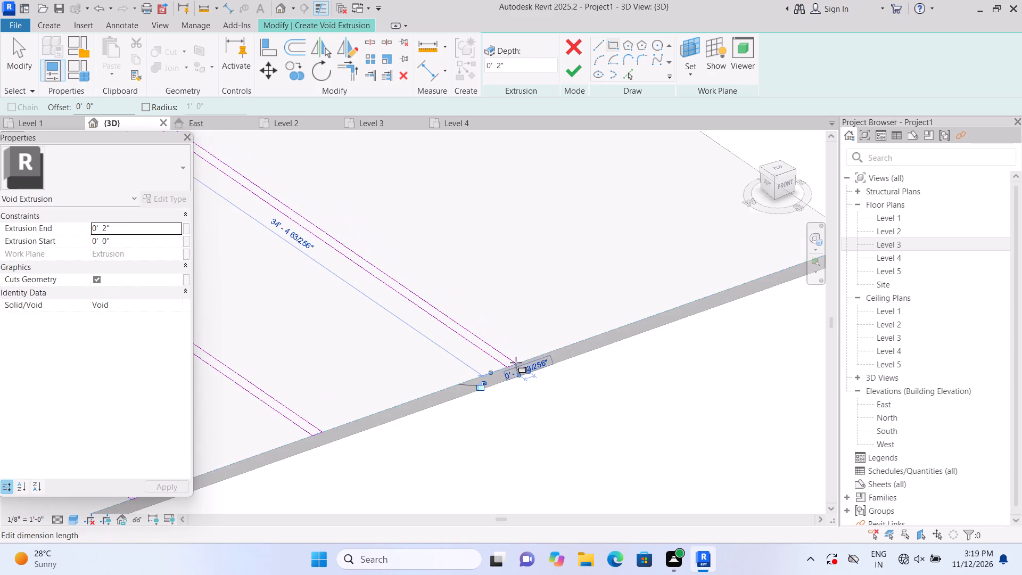
scroll(516, 363, down, 4)
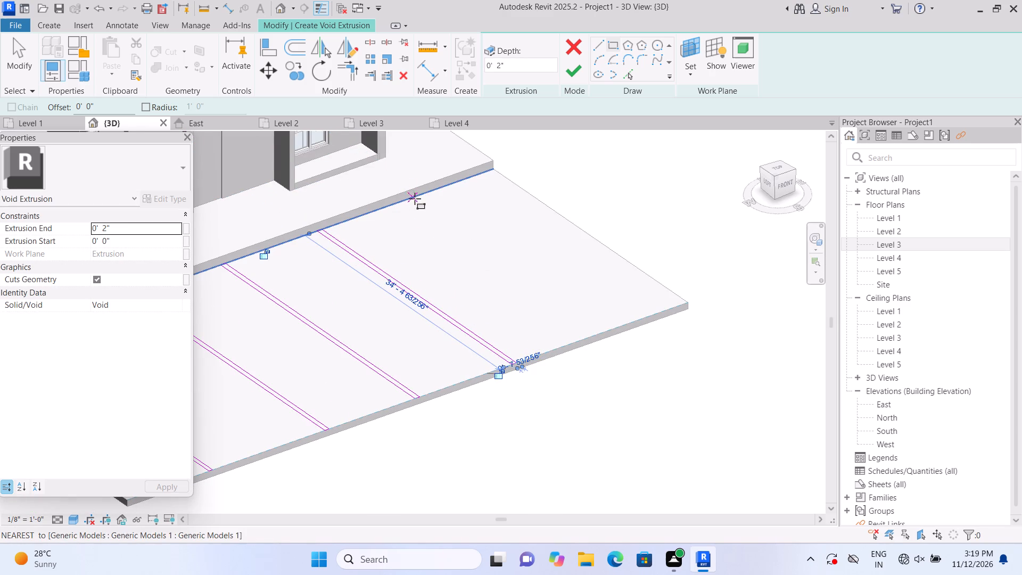
click(418, 198)
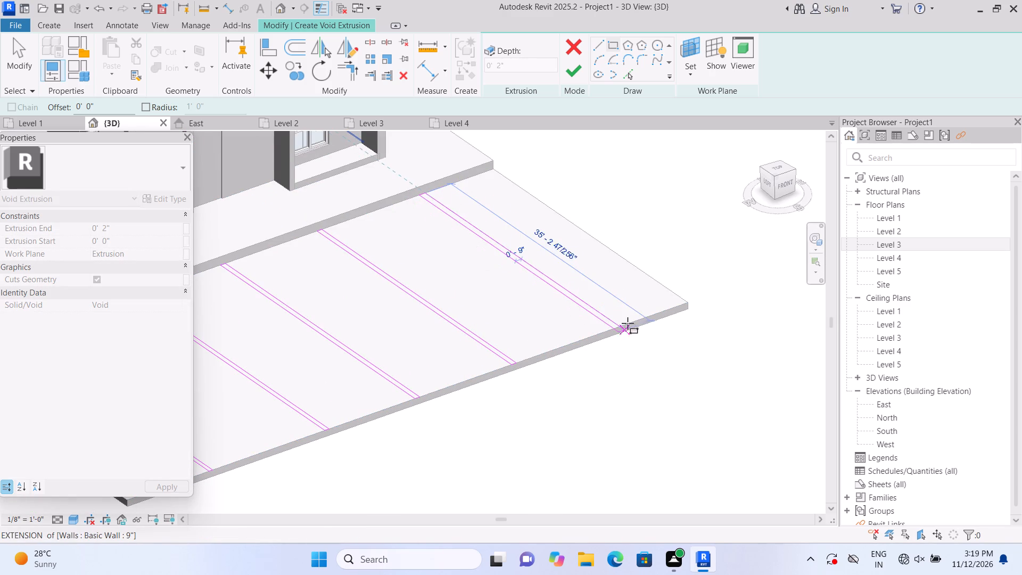
scroll(629, 312, up, 5)
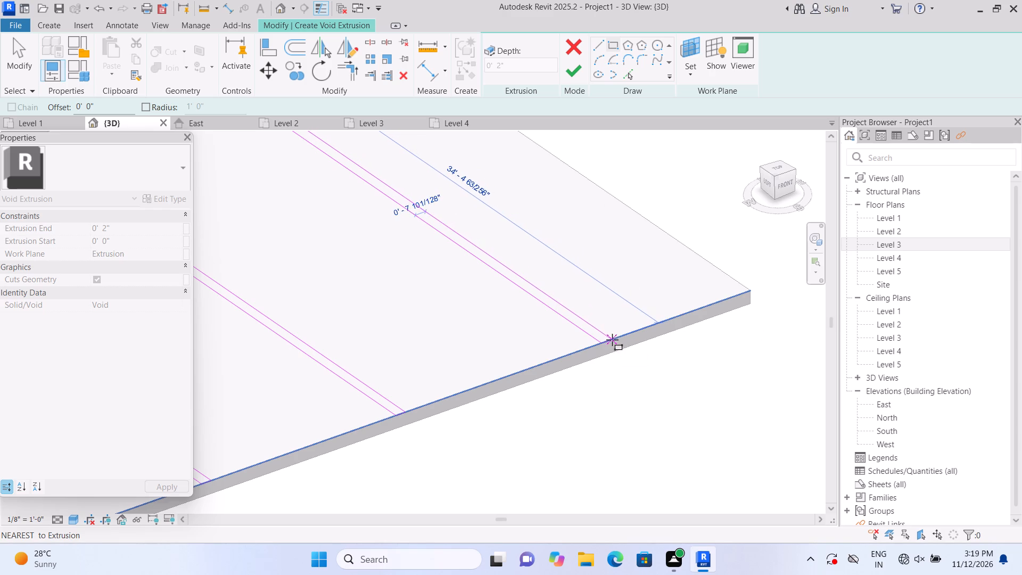
click(612, 340)
scroll(624, 327, down, 9)
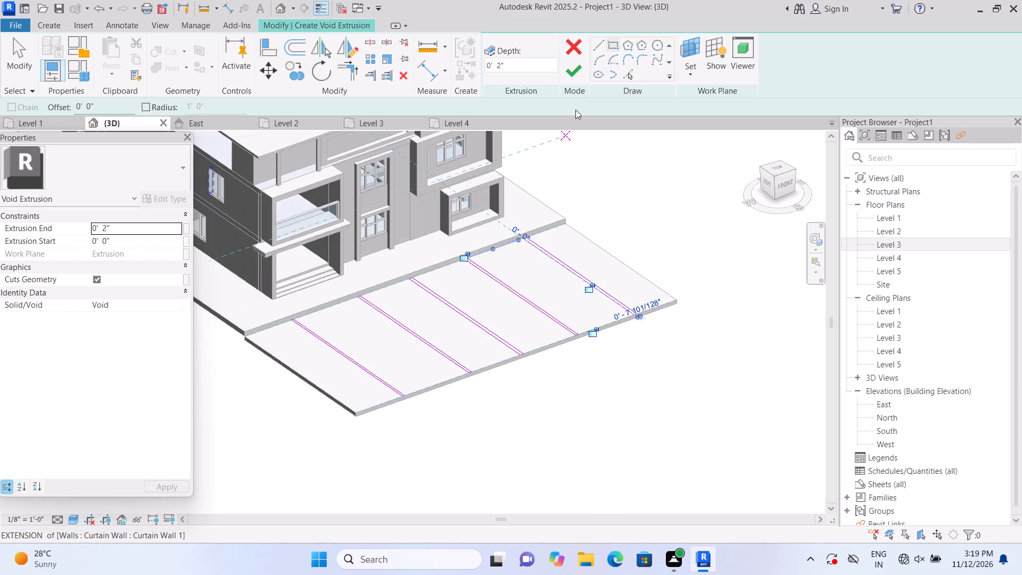
click(564, 76)
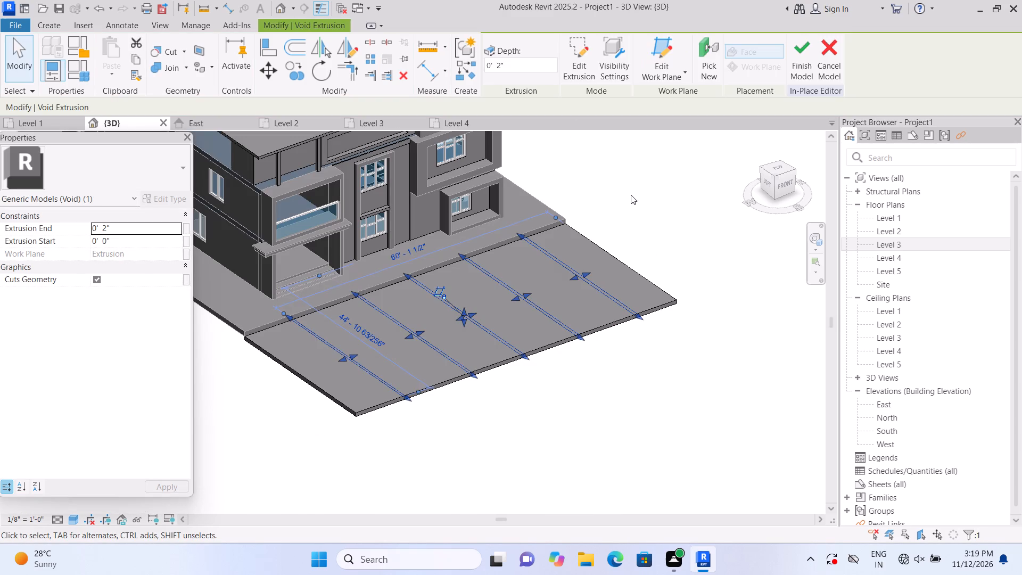
click(631, 195)
Examine the grooves in the front slab and the house from the front, left and right sides.
scroll(631, 195, up, 1)
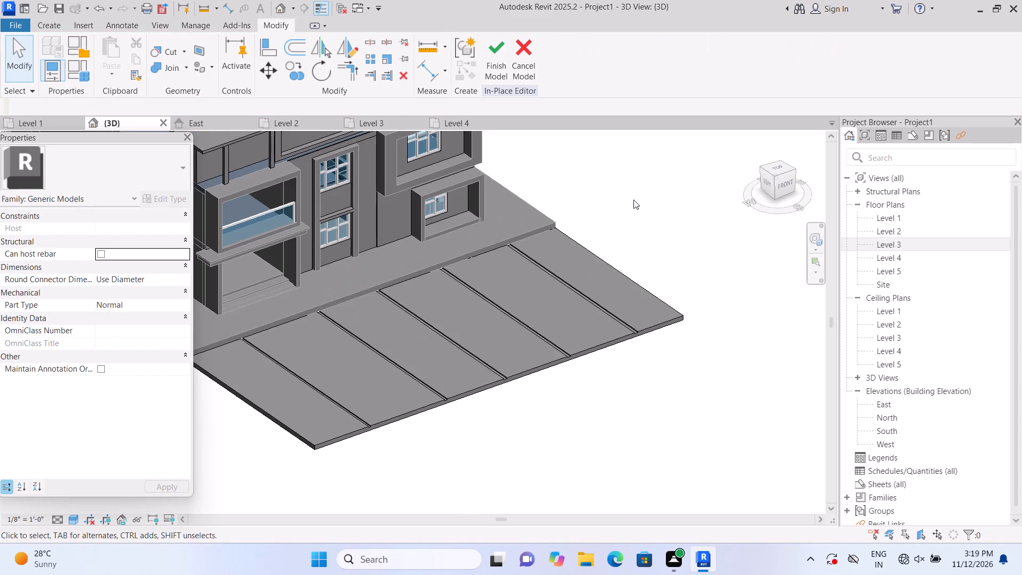
scroll(639, 211, down, 2)
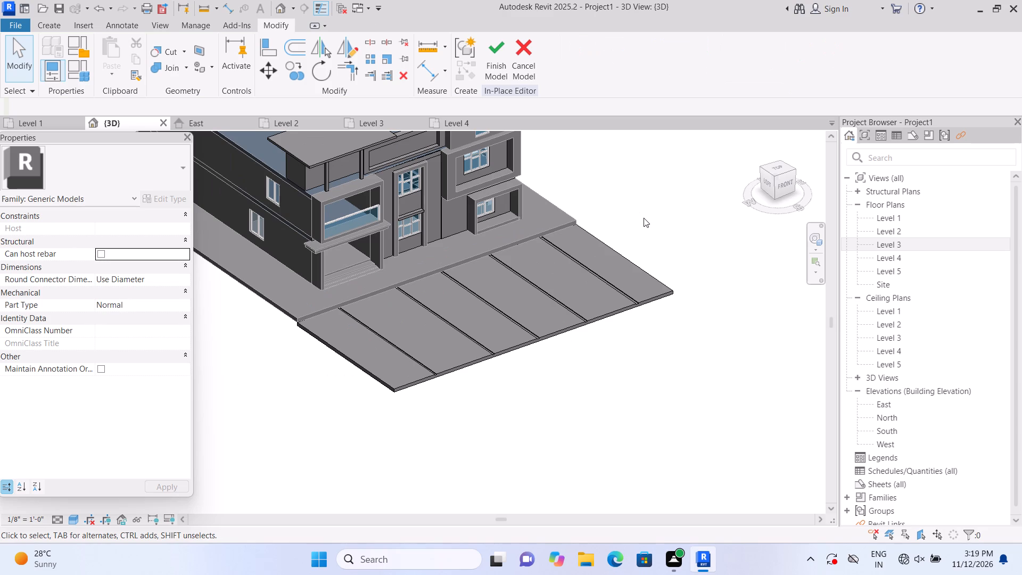
scroll(776, 489, up, 1)
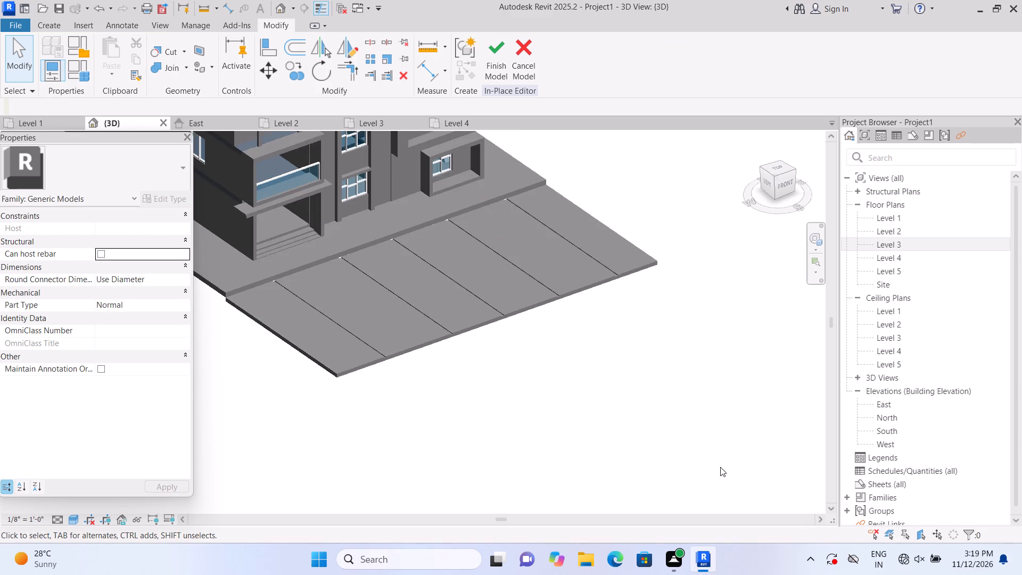
scroll(405, 311, up, 1)
scroll(440, 395, up, 1)
middle_drag(502, 445, 534, 465)
scroll(534, 463, down, 5)
scroll(388, 349, up, 1)
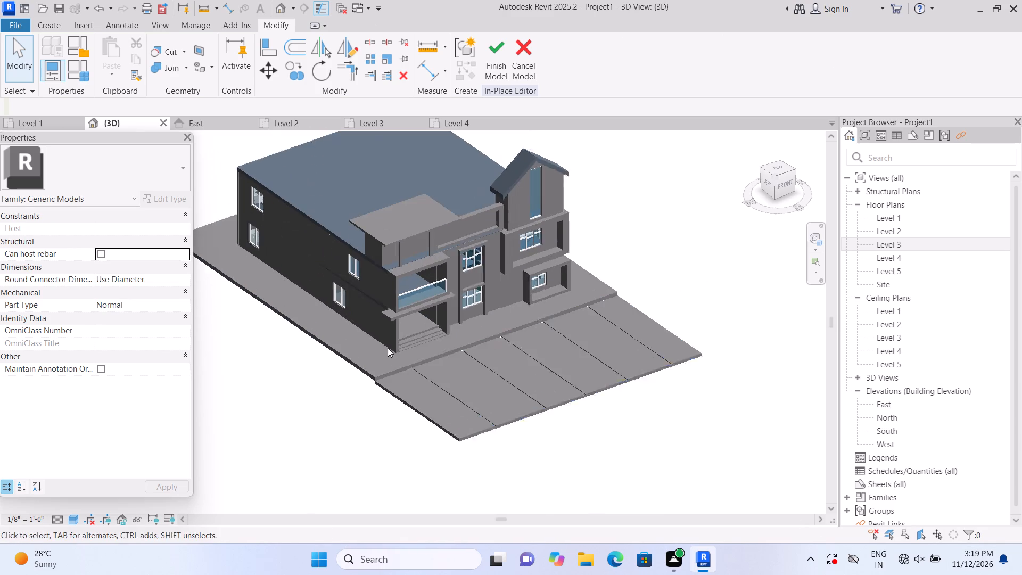
scroll(388, 348, up, 2)
scroll(683, 240, up, 1)
scroll(682, 240, down, 3)
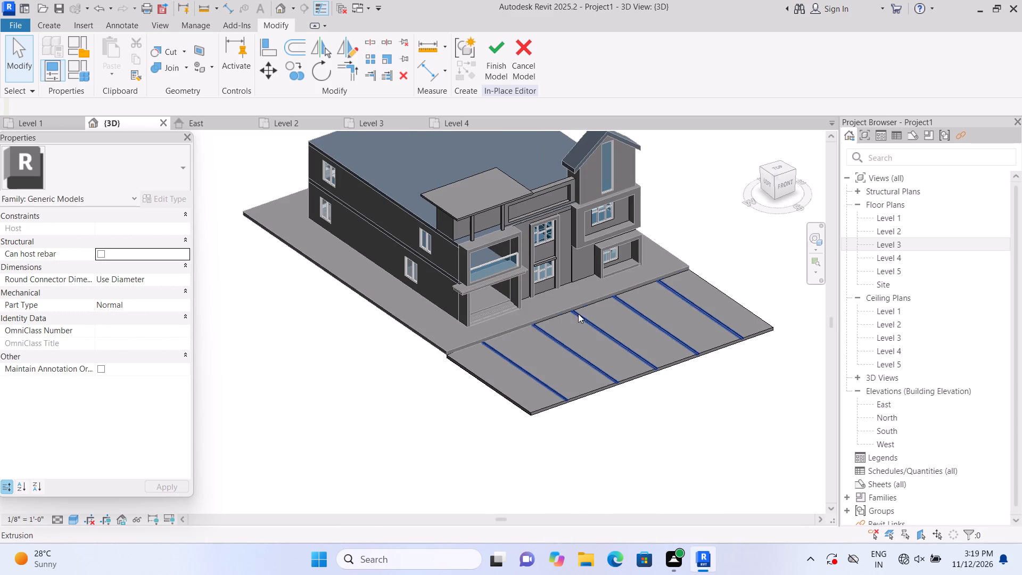
middle_drag(355, 455, 428, 457)
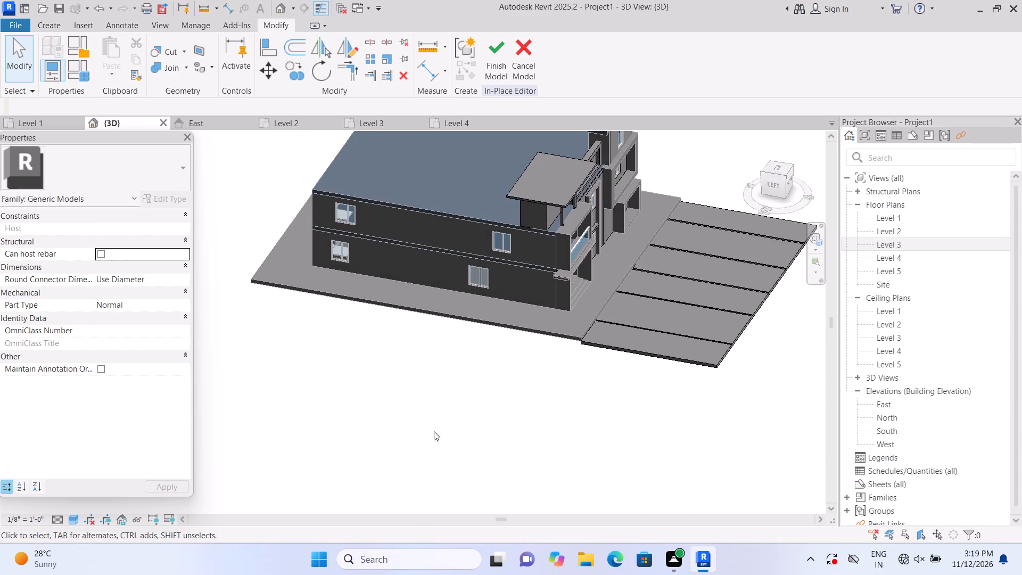
middle_drag(603, 384, 512, 439)
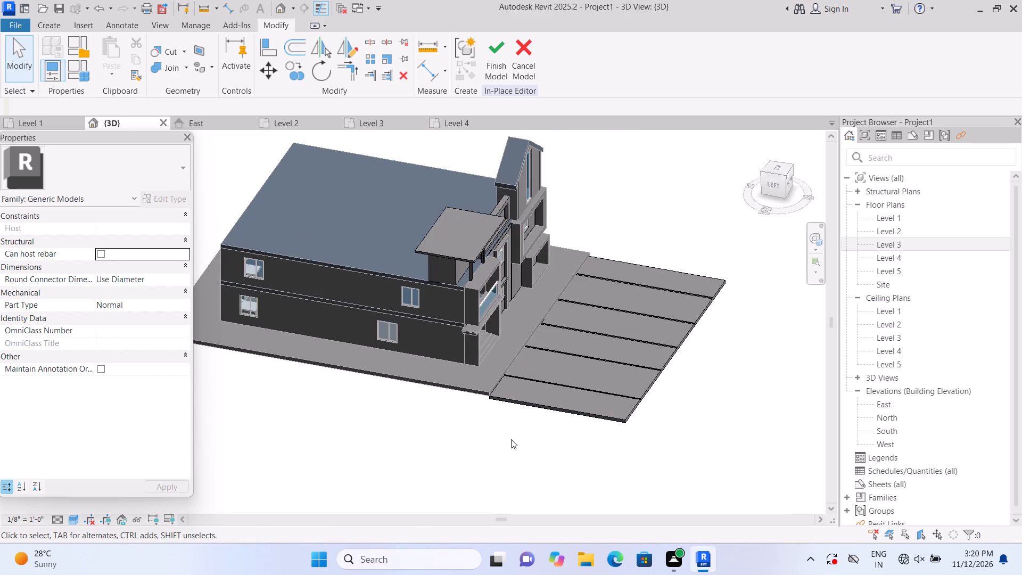
scroll(526, 422, up, 2)
scroll(570, 365, up, 2)
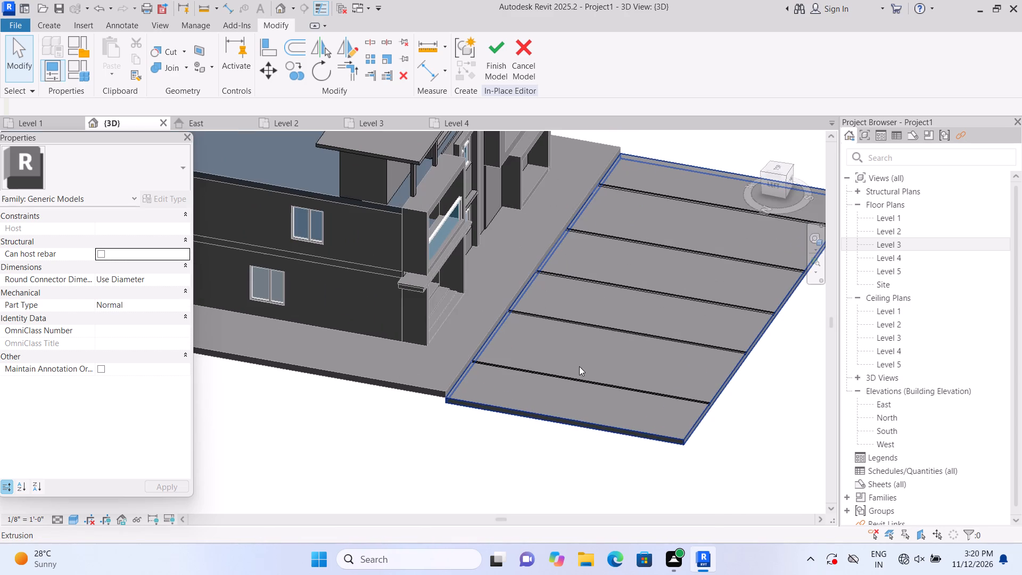
scroll(612, 438, down, 3)
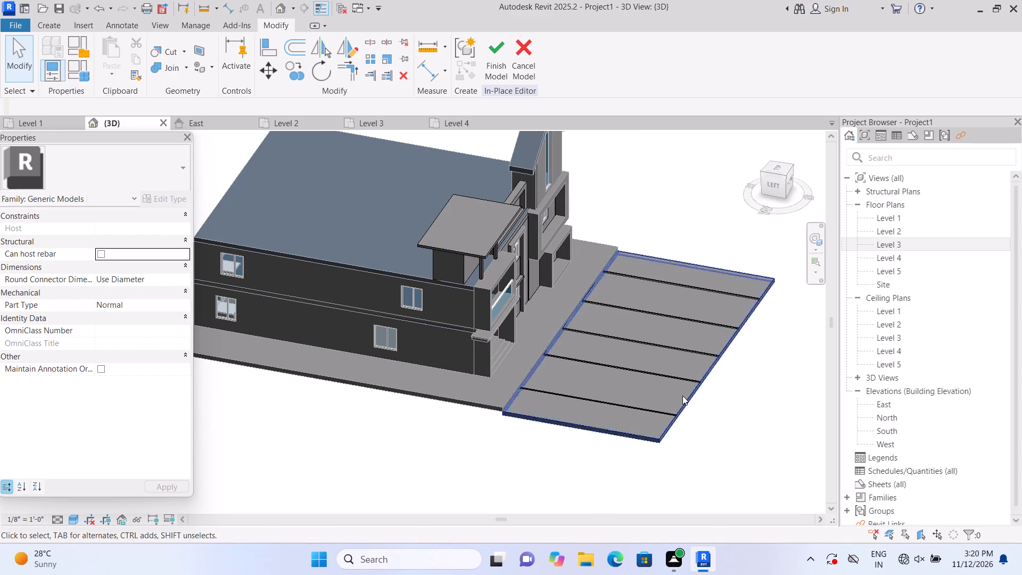
click(753, 138)
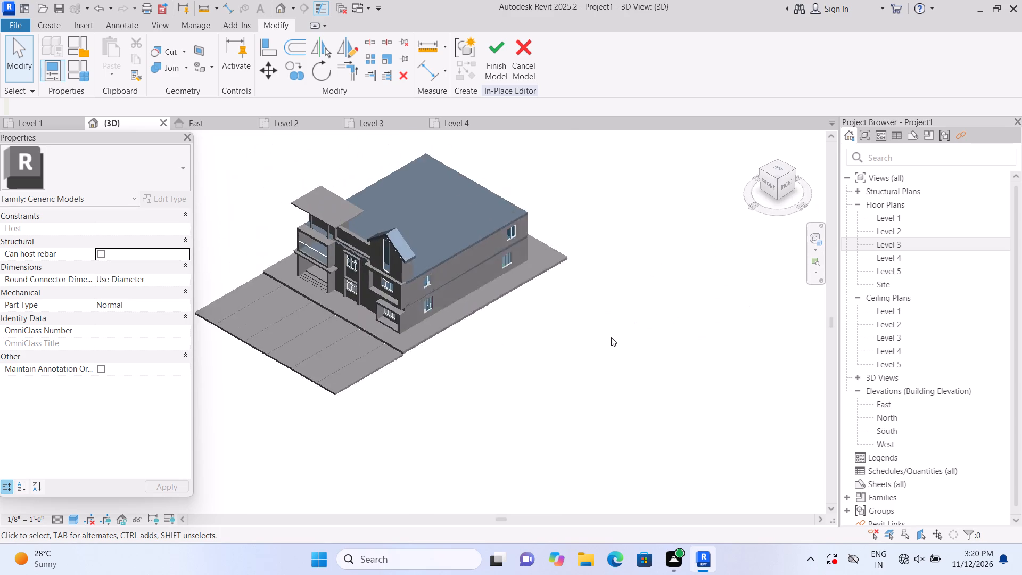
scroll(287, 511, up, 3)
middle_drag(289, 480, 355, 480)
scroll(454, 471, up, 2)
scroll(454, 470, down, 1)
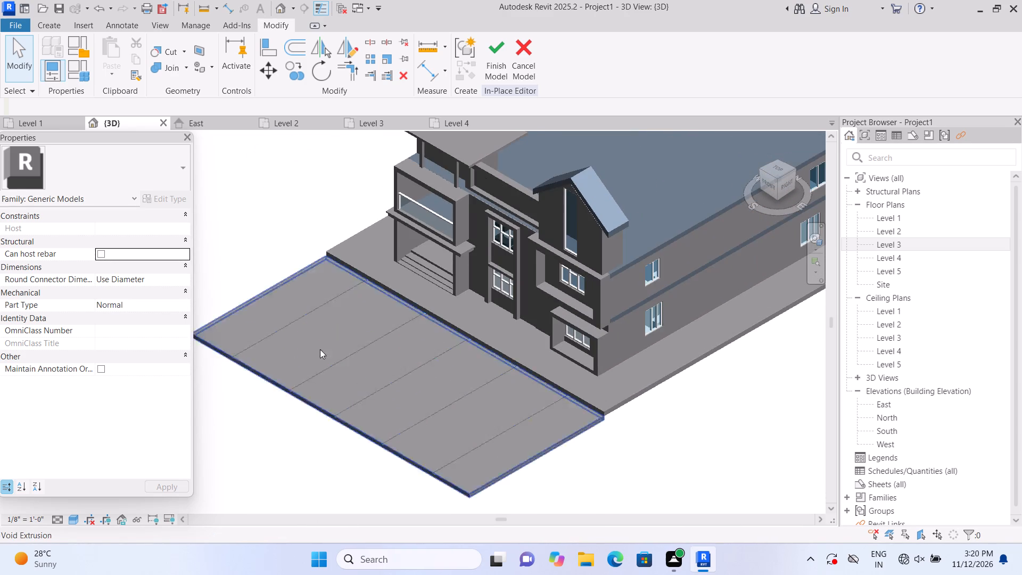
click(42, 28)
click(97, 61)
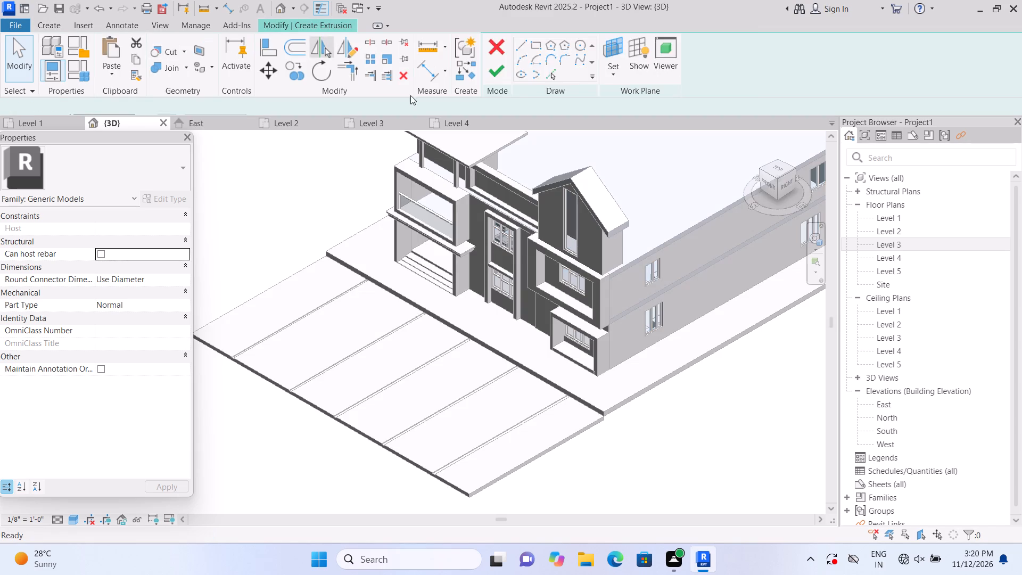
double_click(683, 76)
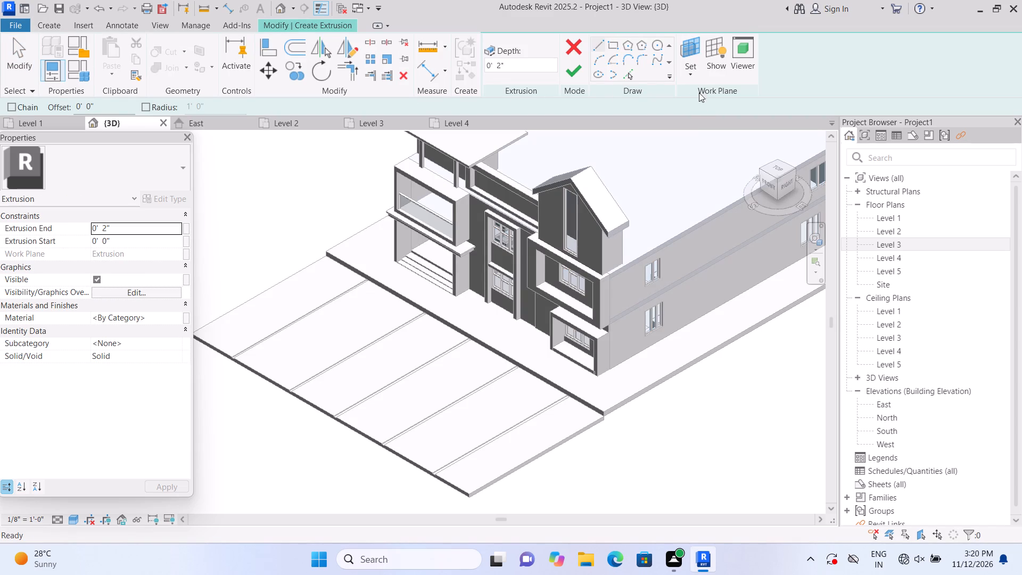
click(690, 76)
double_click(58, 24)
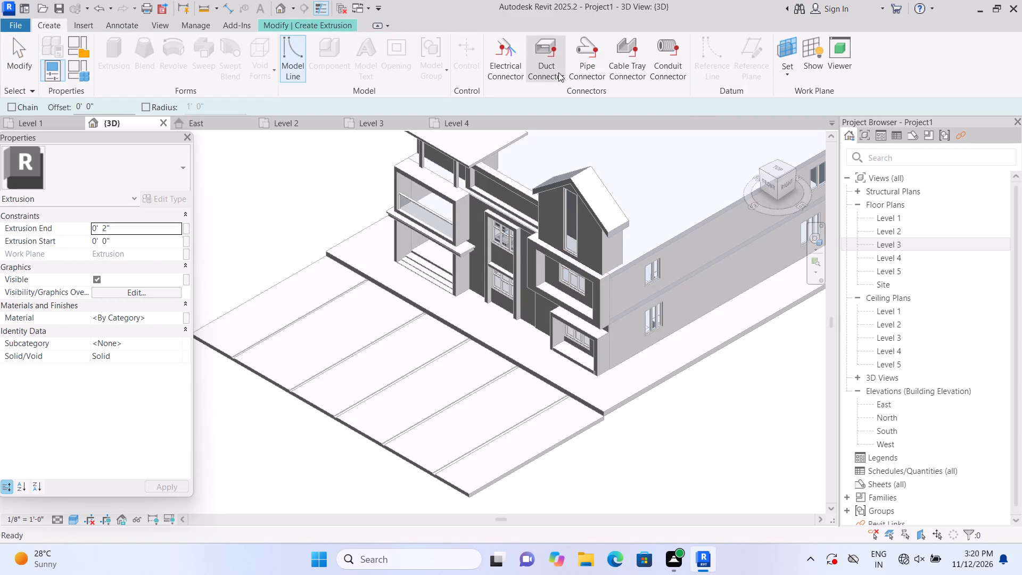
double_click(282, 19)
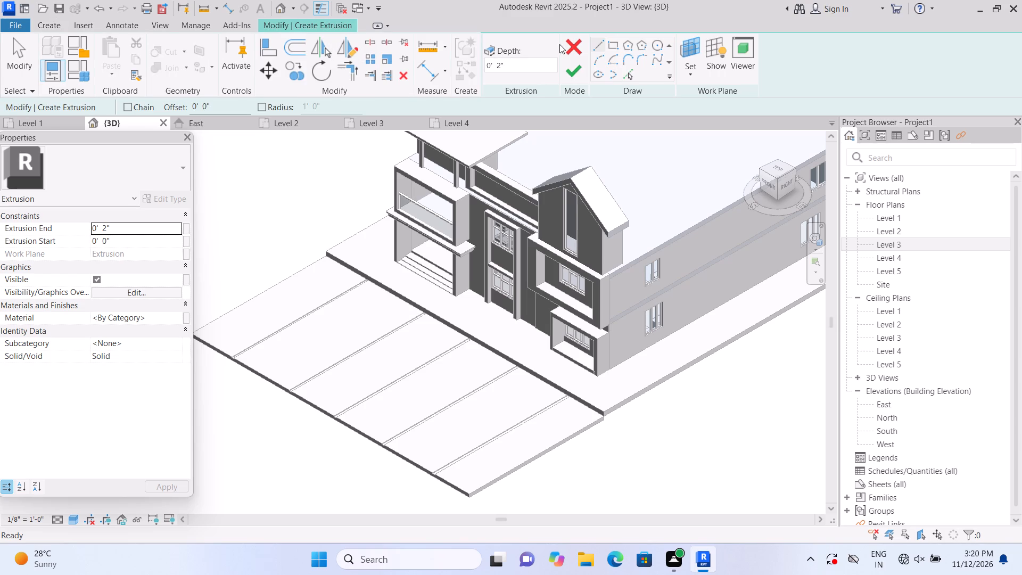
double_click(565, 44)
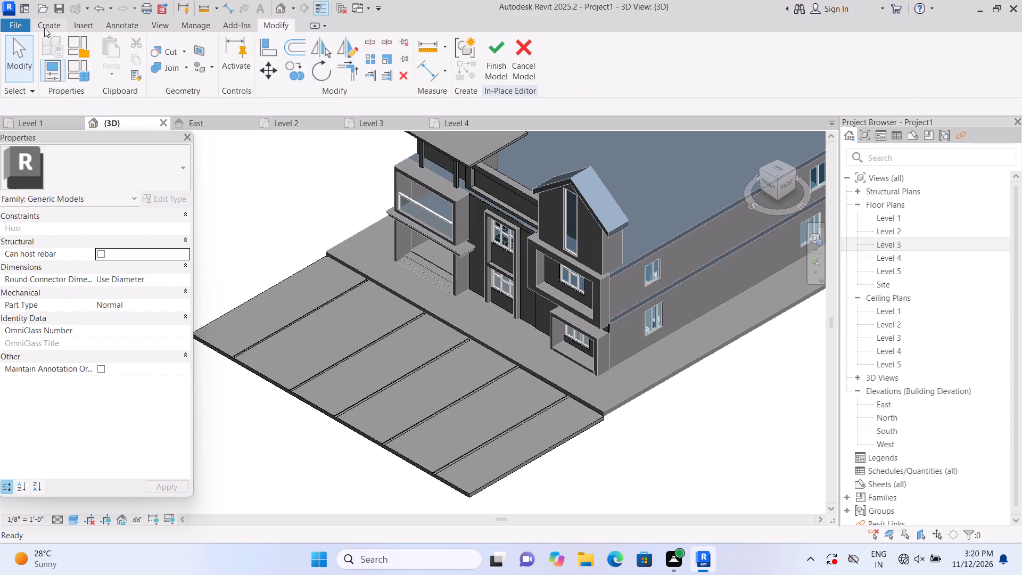
Start a void extrusion on the front slab's top face and sketch a house-side lengthwise rectangle about 70'-11" long and 8" wide, crossing the existing grooves.
click(45, 28)
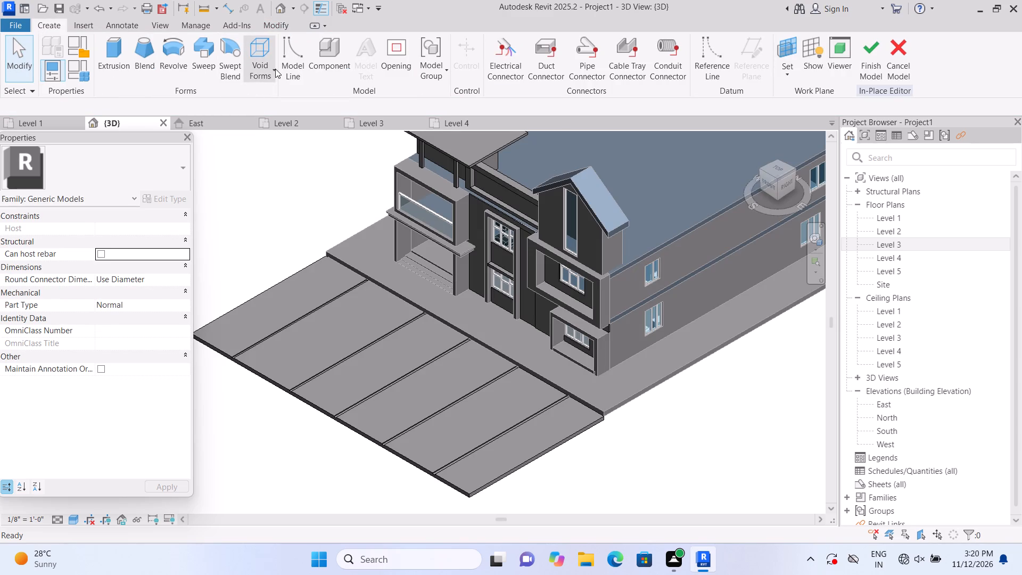
click(275, 69)
click(281, 97)
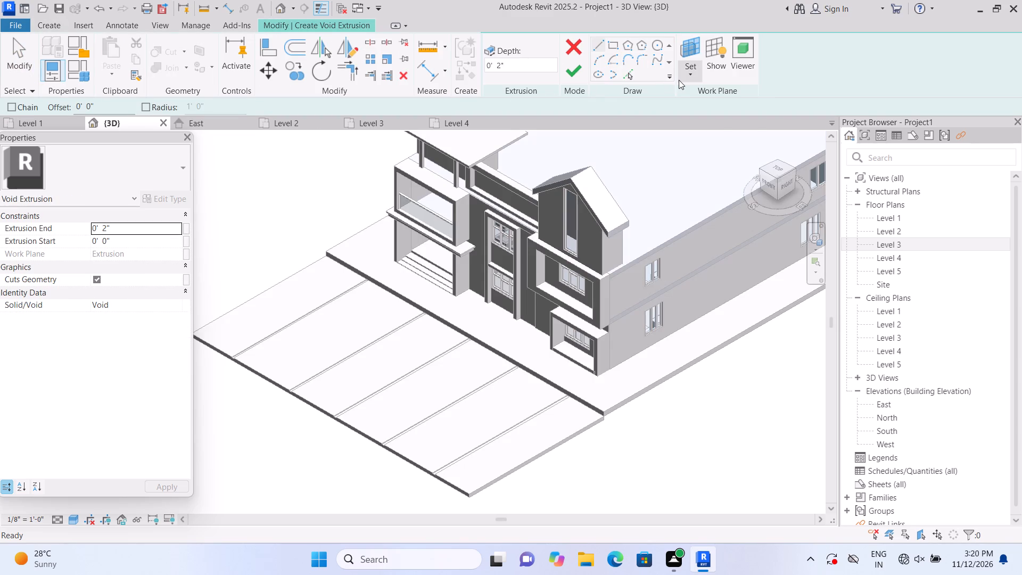
click(679, 80)
click(689, 124)
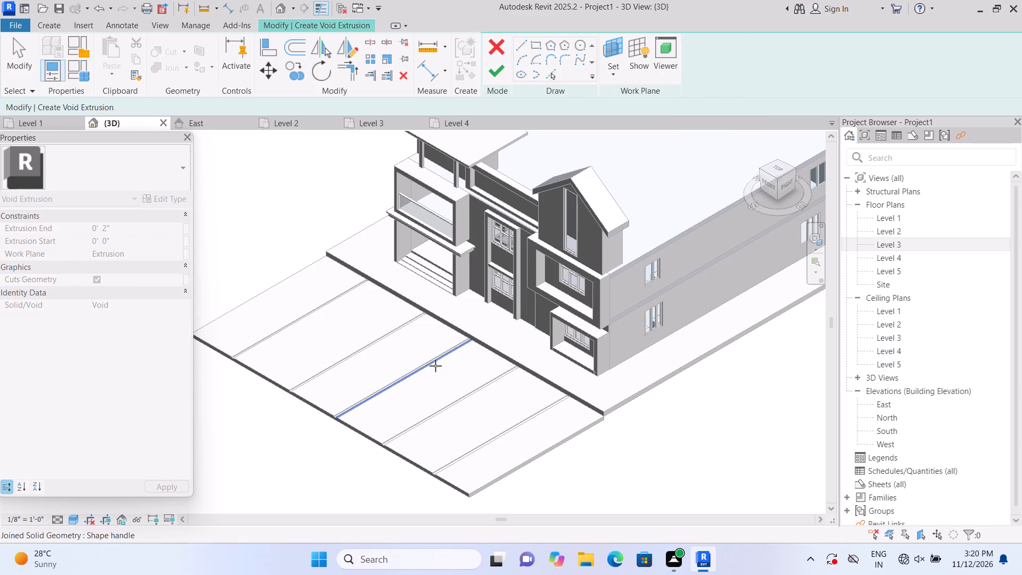
click(414, 335)
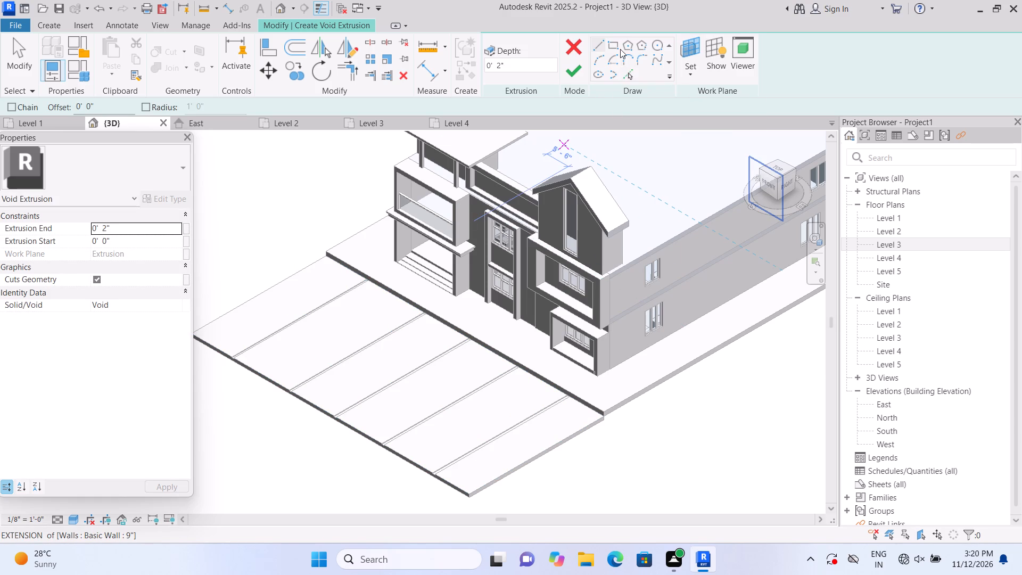
click(614, 43)
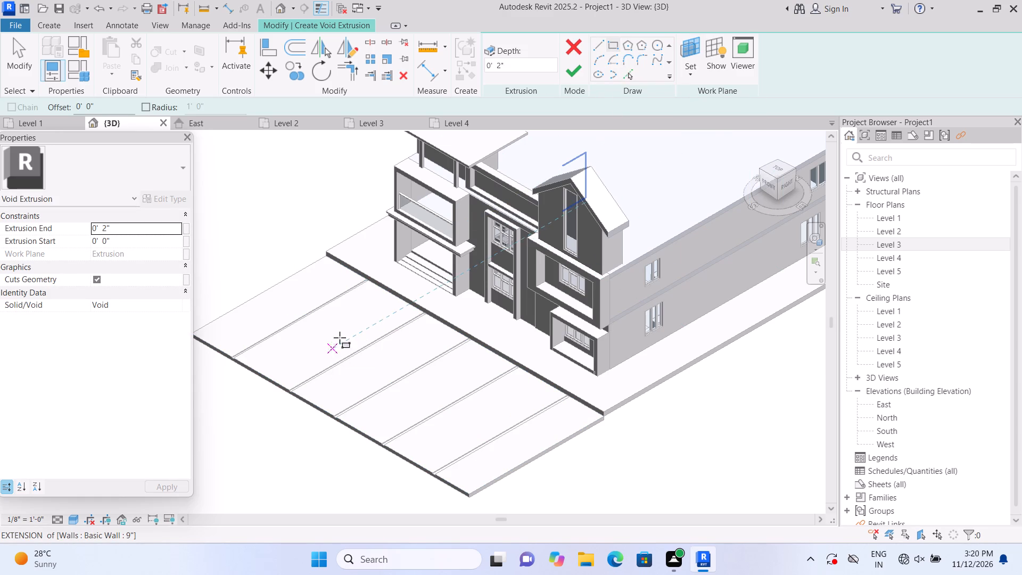
scroll(338, 330, up, 3)
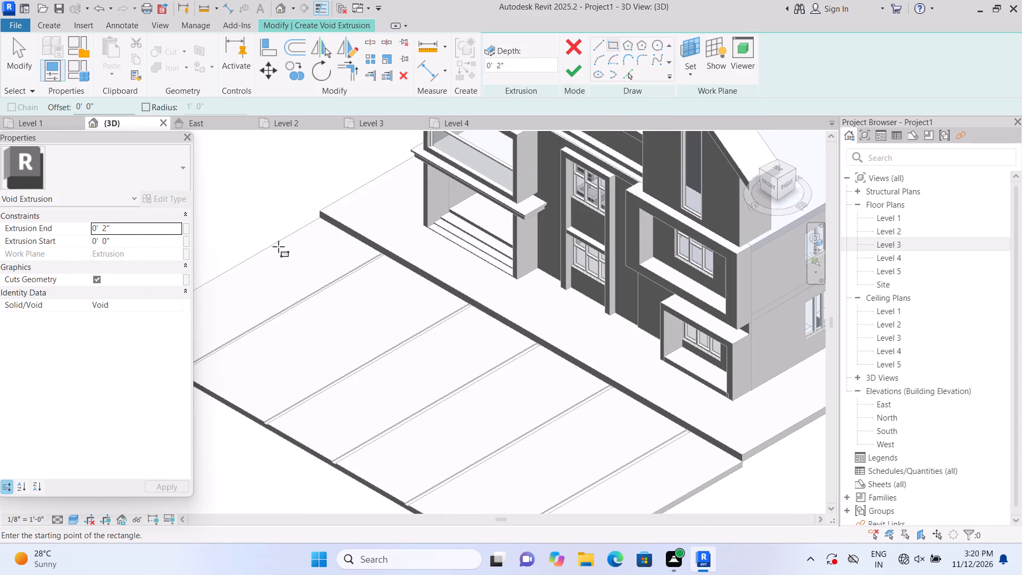
click(278, 245)
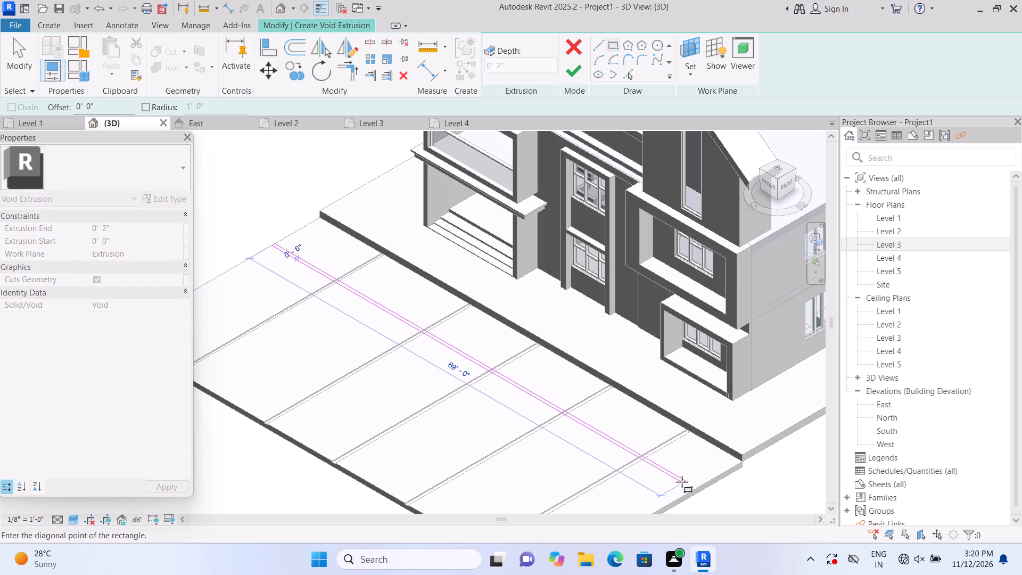
scroll(687, 500, up, 3)
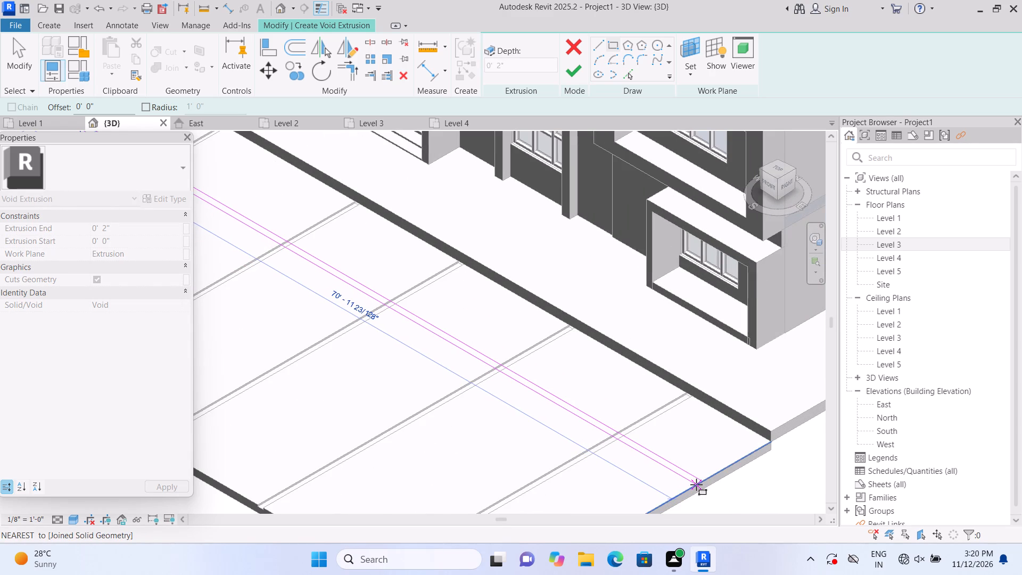
click(696, 484)
scroll(697, 466, down, 4)
key(Escape)
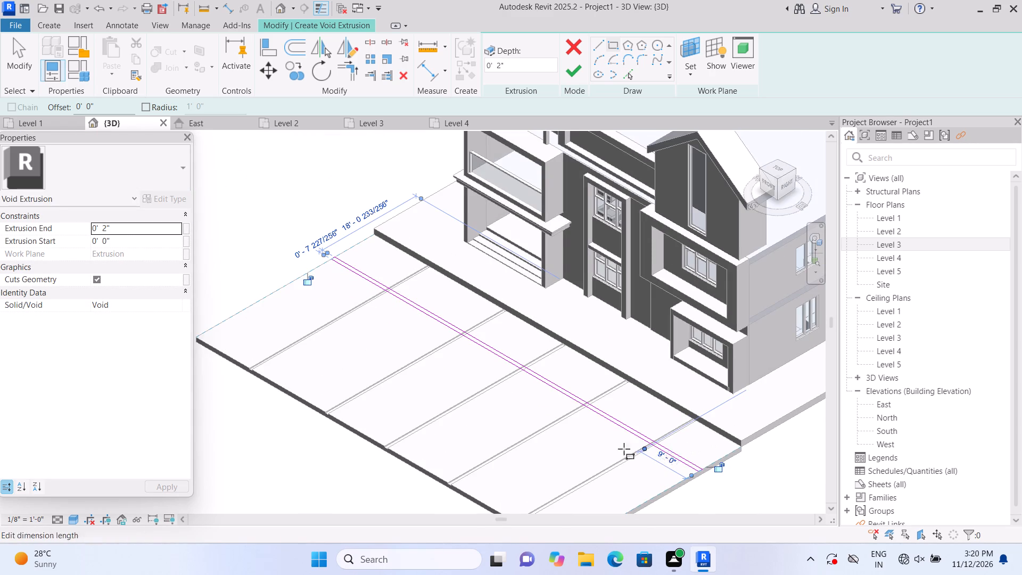
Sketch a second narrow rectangle along the slab's full length, parallel to the first and spaced towards the outer edge.
scroll(316, 307, up, 3)
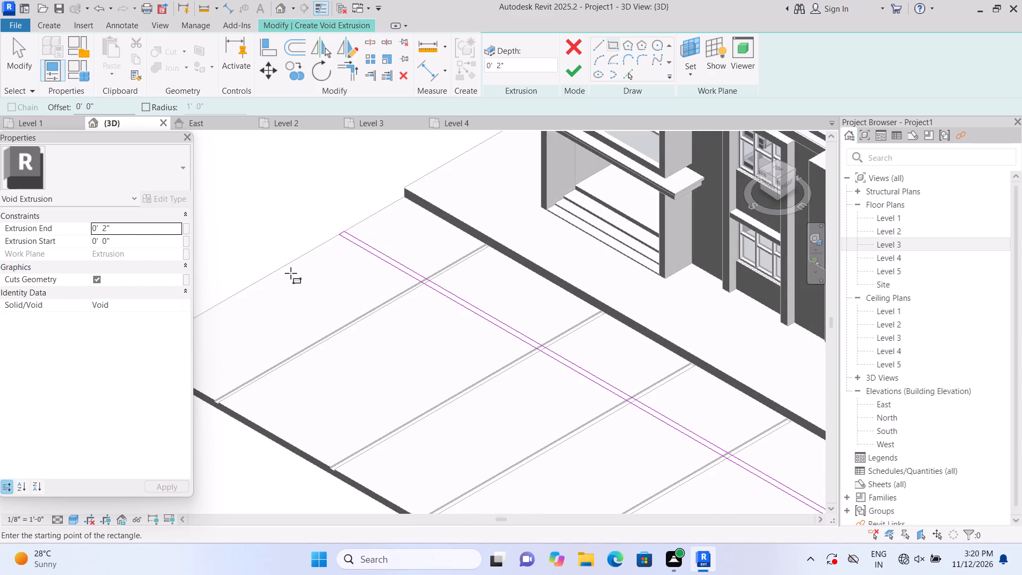
click(291, 266)
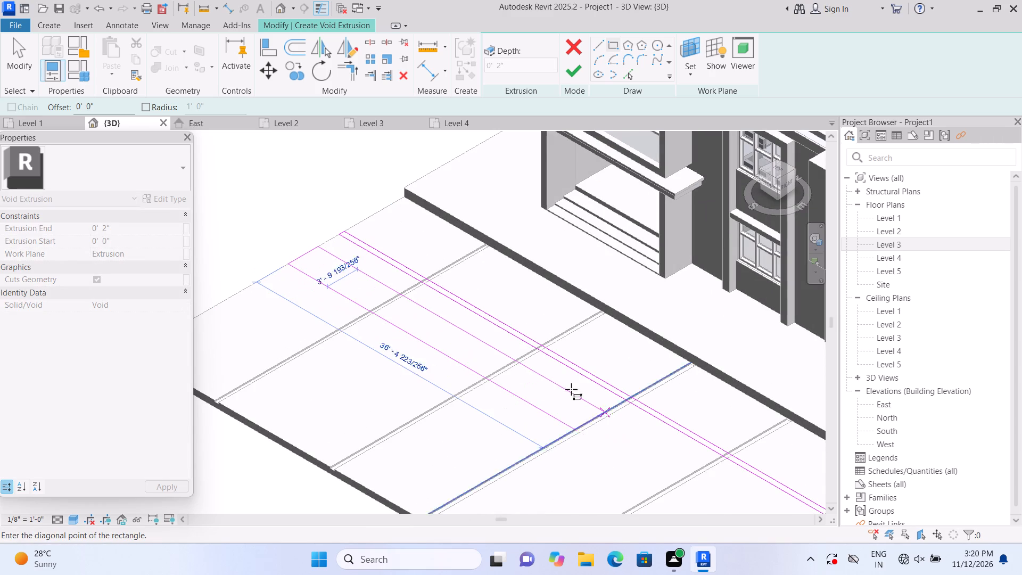
scroll(541, 377, down, 3)
middle_drag(736, 506, 721, 495)
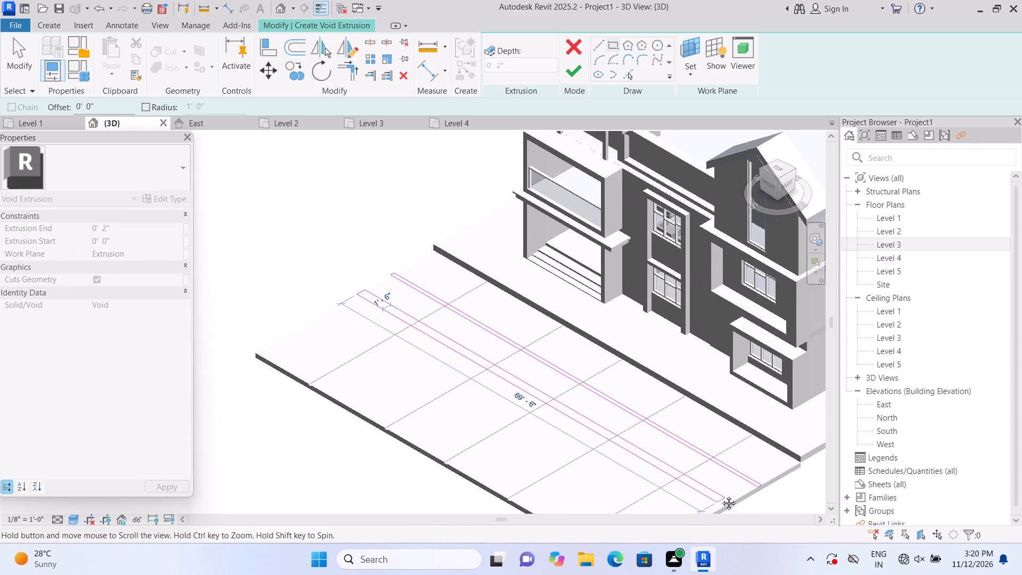
middle_drag(721, 495, 652, 430)
scroll(678, 442, up, 2)
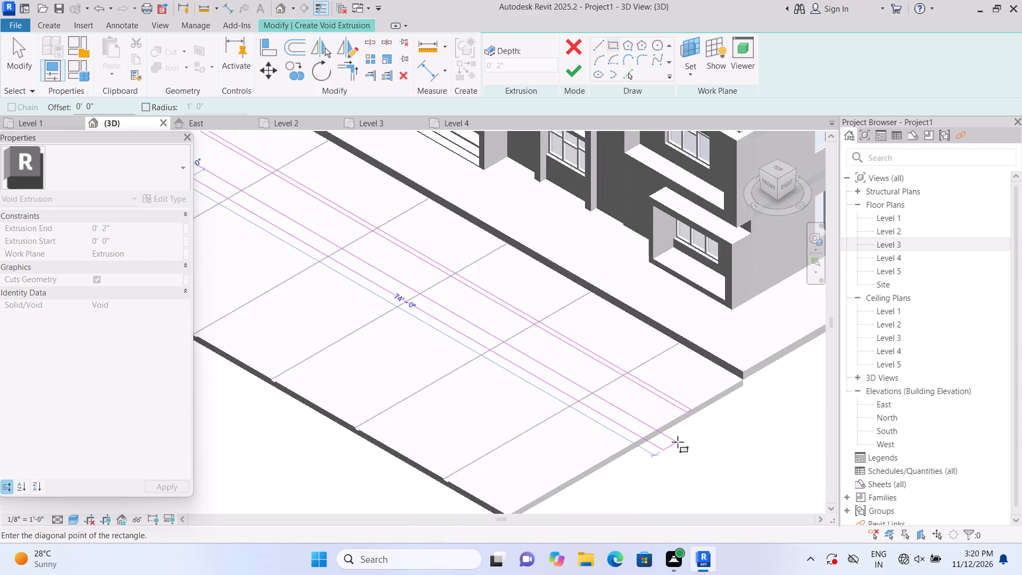
scroll(674, 443, up, 4)
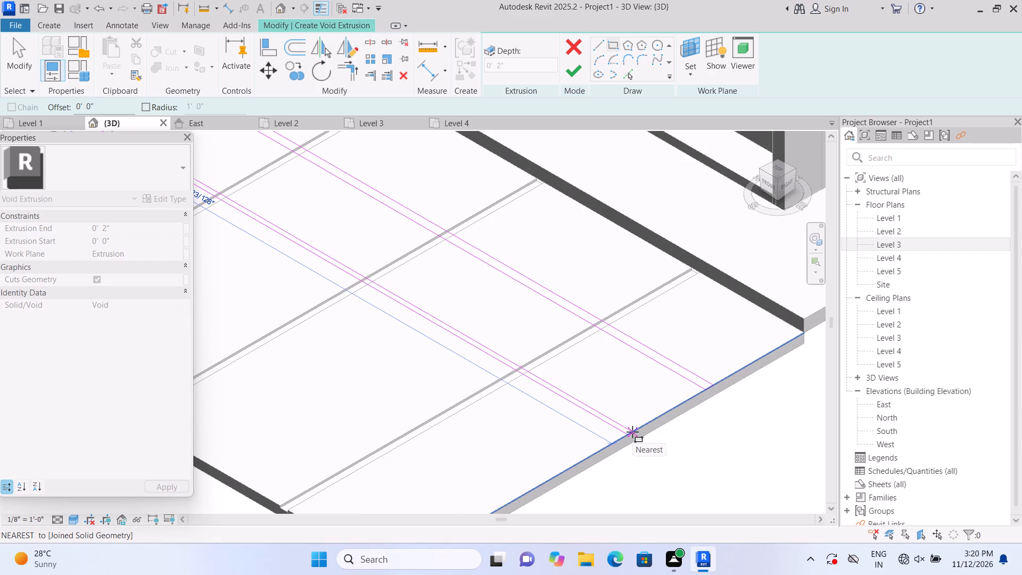
click(631, 432)
scroll(690, 414, down, 3)
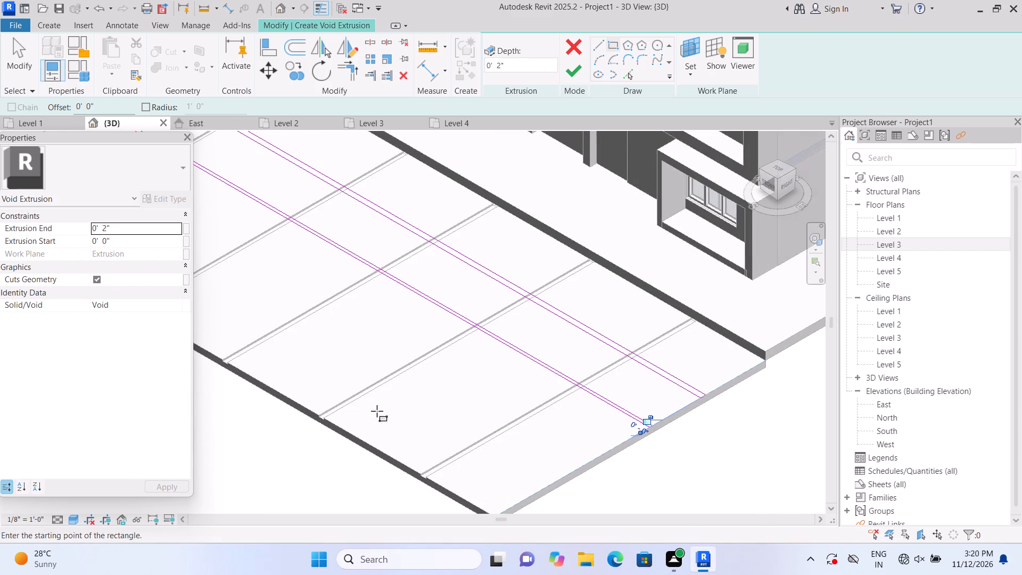
scroll(401, 412, down, 3)
key(Escape)
Sketch a third narrow full-length rectangle across the existing grooves, parallel to the second and farther from the house.
middle_drag(274, 324, 340, 336)
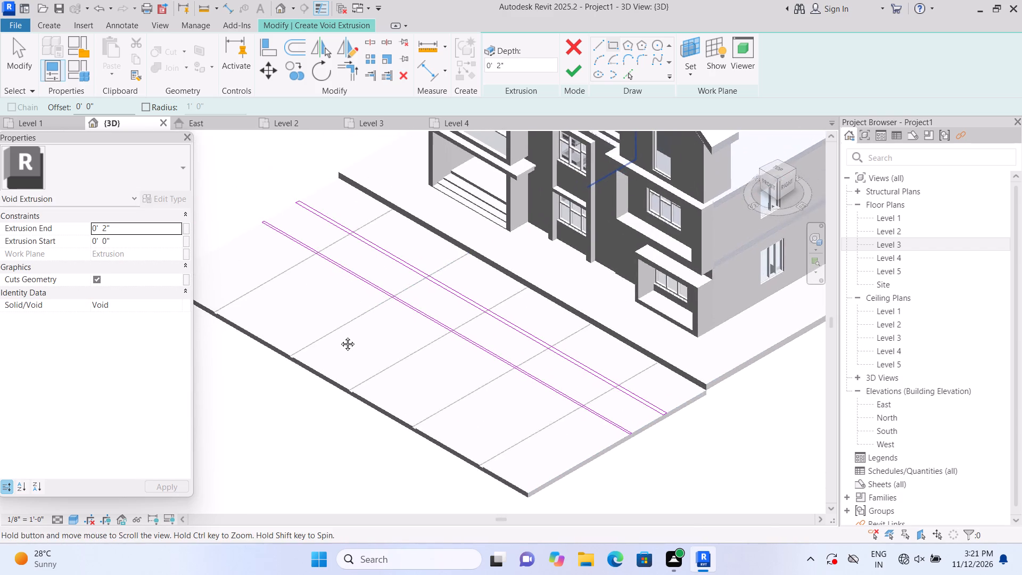
middle_drag(340, 336, 338, 336)
scroll(279, 286, up, 1)
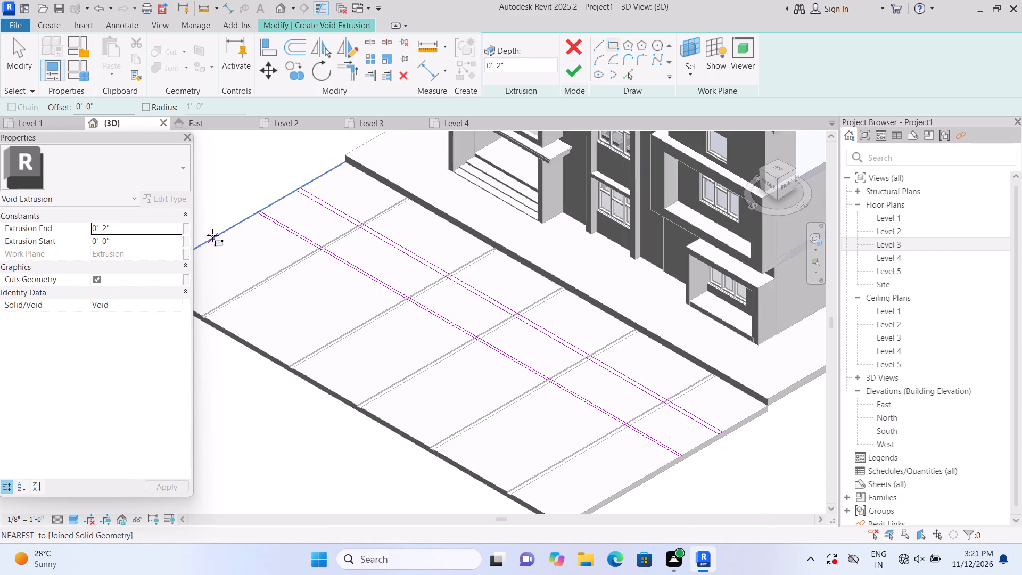
click(222, 232)
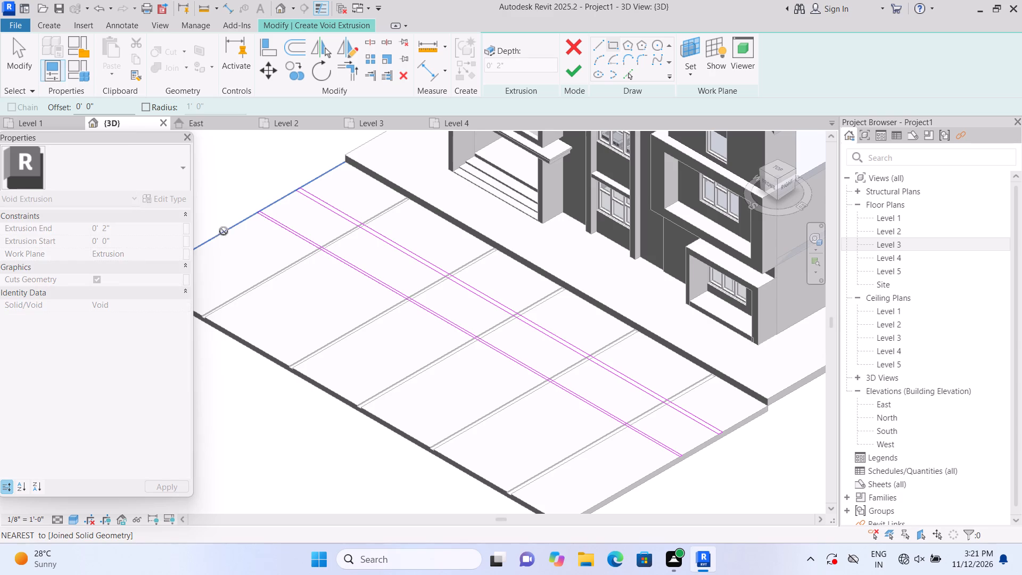
scroll(630, 470, up, 1)
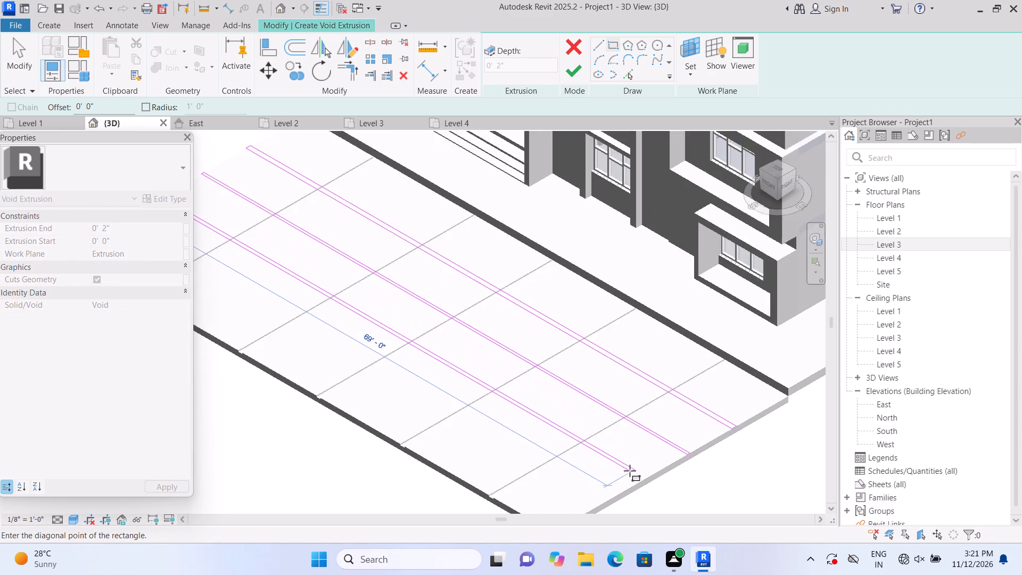
scroll(635, 473, up, 6)
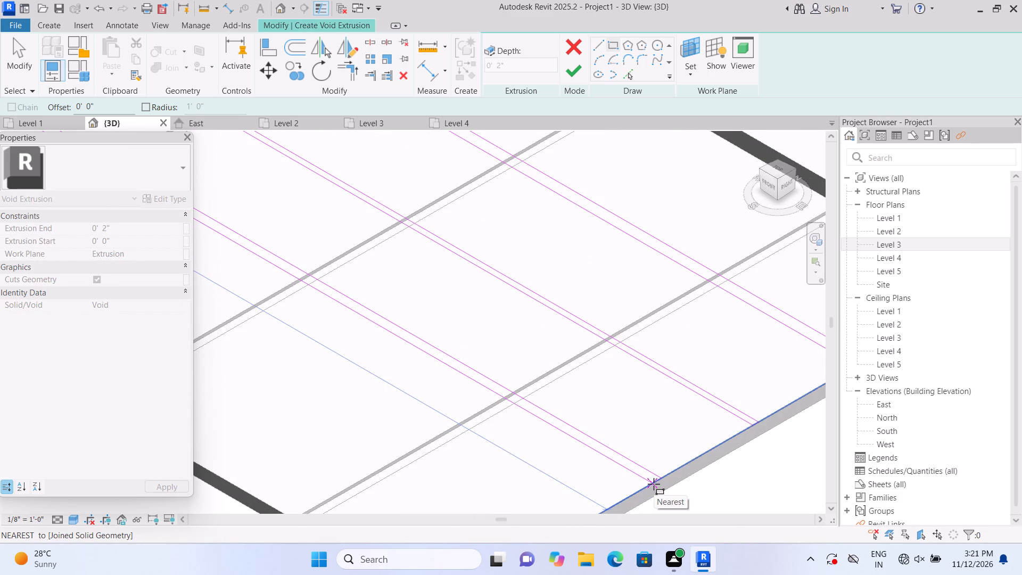
click(654, 483)
scroll(660, 479, down, 6)
key(Escape)
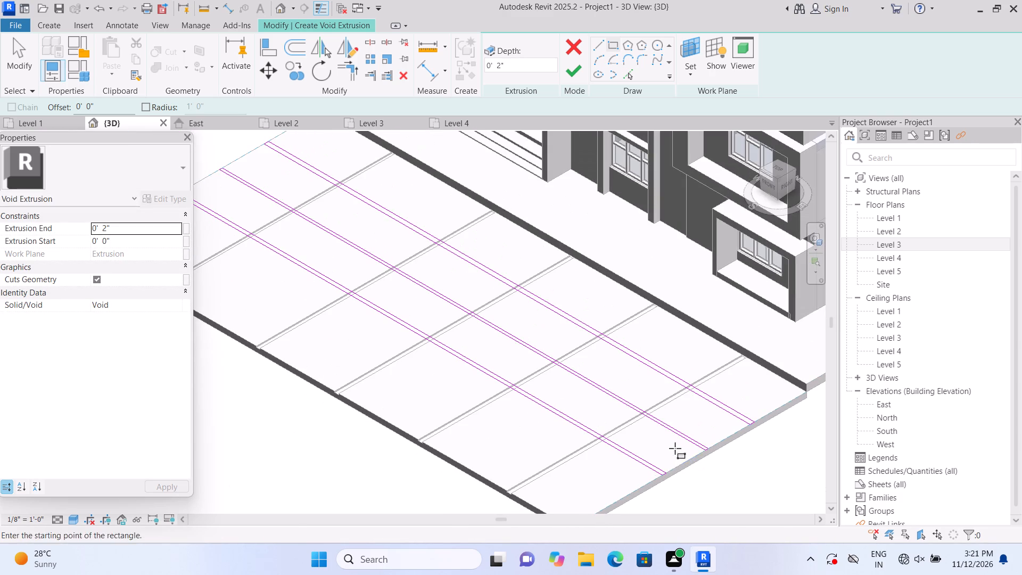
Sketch a fourth narrow full-length rectangle between the third one and the slab's outer edge, parallel to the others.
scroll(686, 439, down, 3)
scroll(320, 316, up, 4)
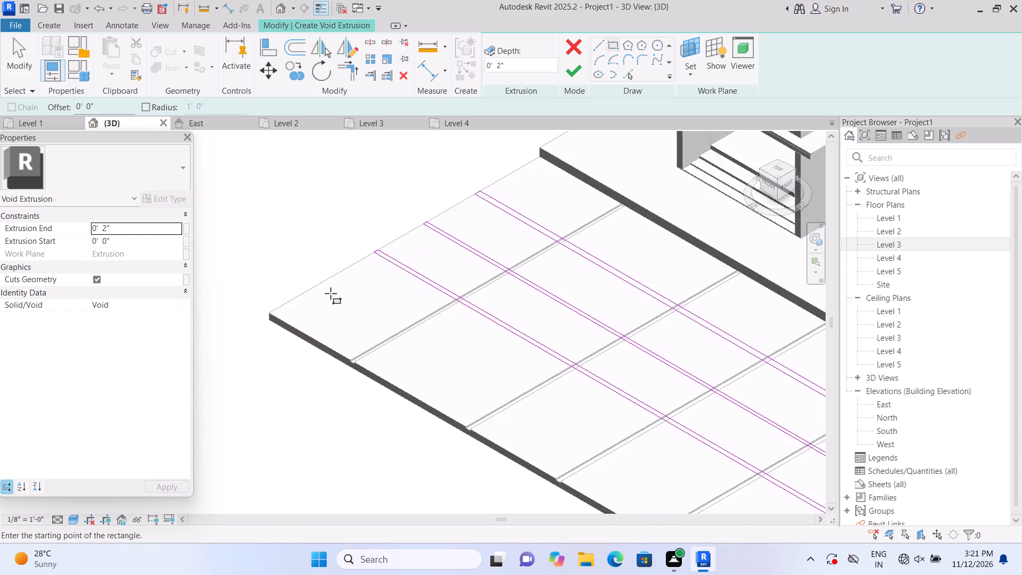
scroll(331, 293, up, 1)
click(334, 276)
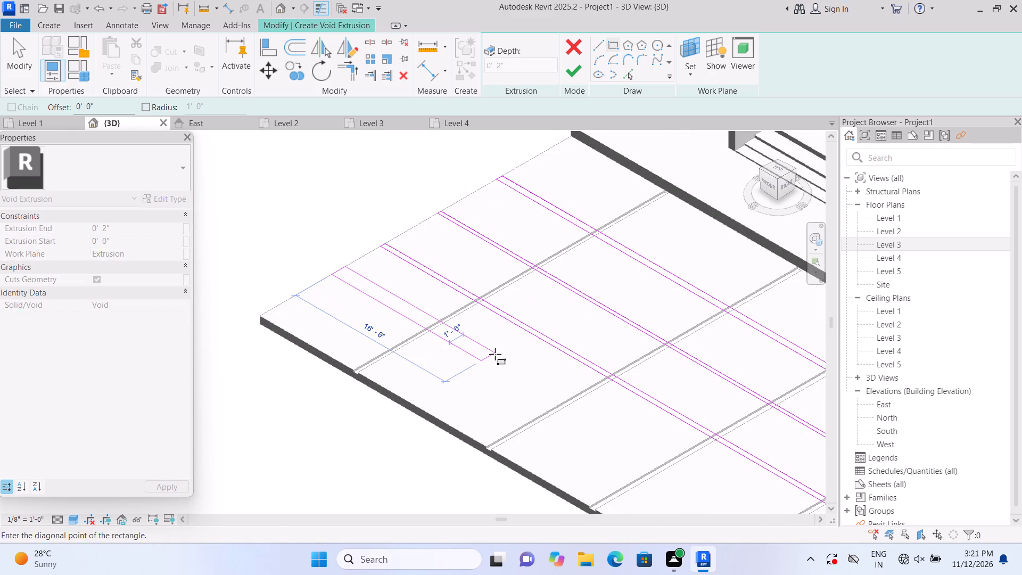
middle_click(404, 323)
scroll(408, 326, down, 5)
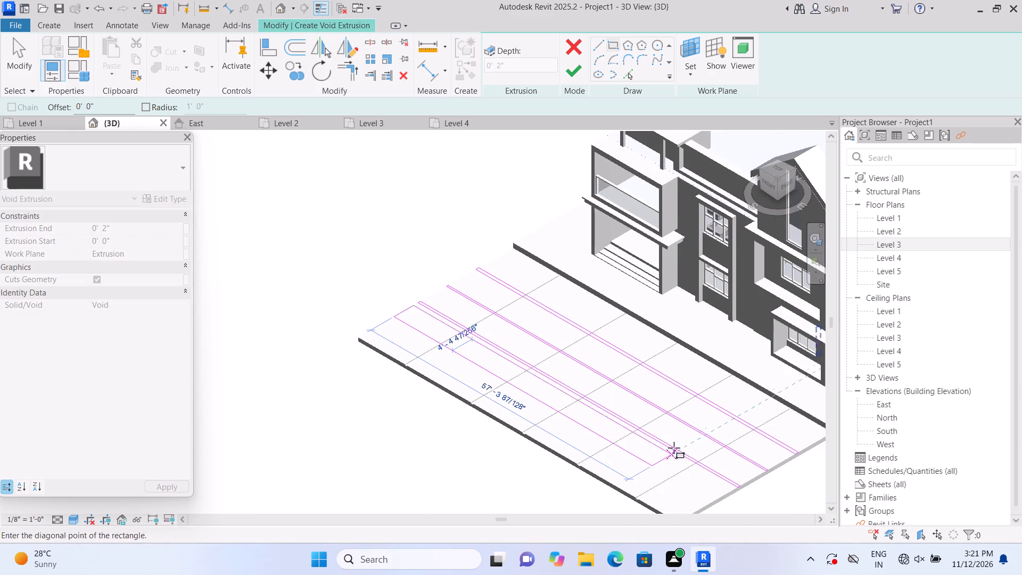
middle_drag(683, 479, 562, 394)
scroll(565, 422, up, 2)
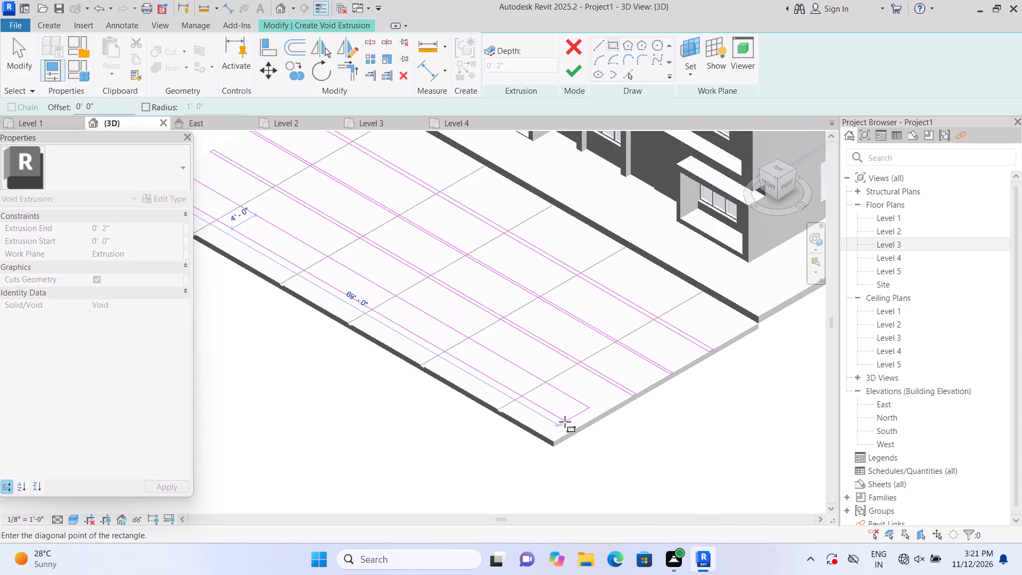
scroll(565, 421, up, 1)
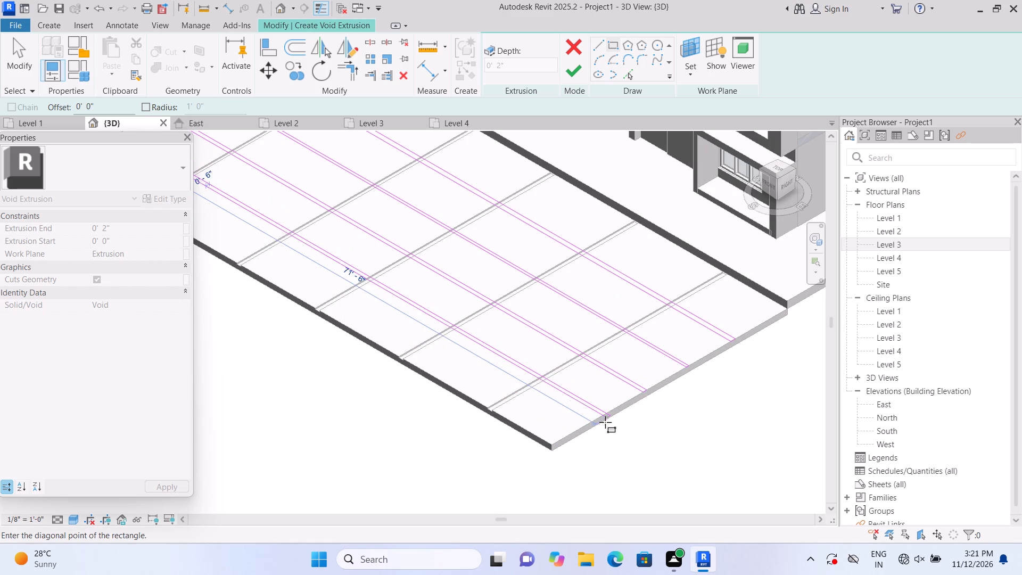
scroll(603, 423, up, 6)
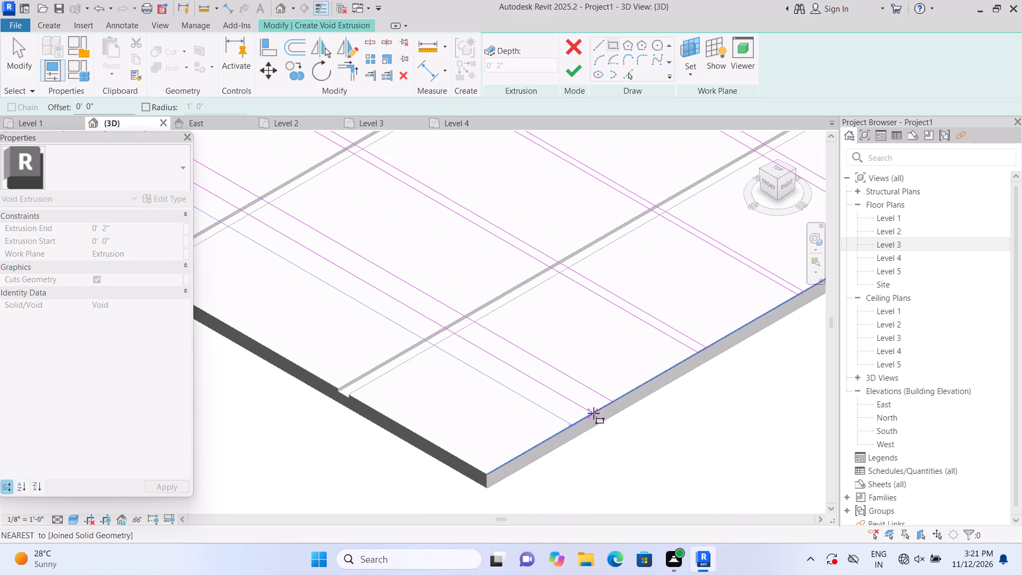
click(601, 406)
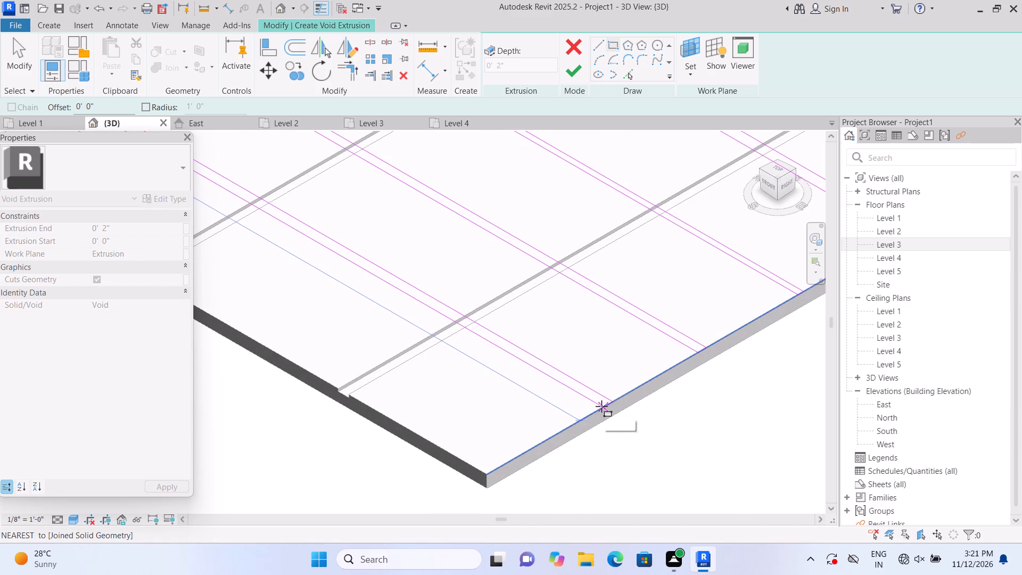
scroll(603, 407, down, 10)
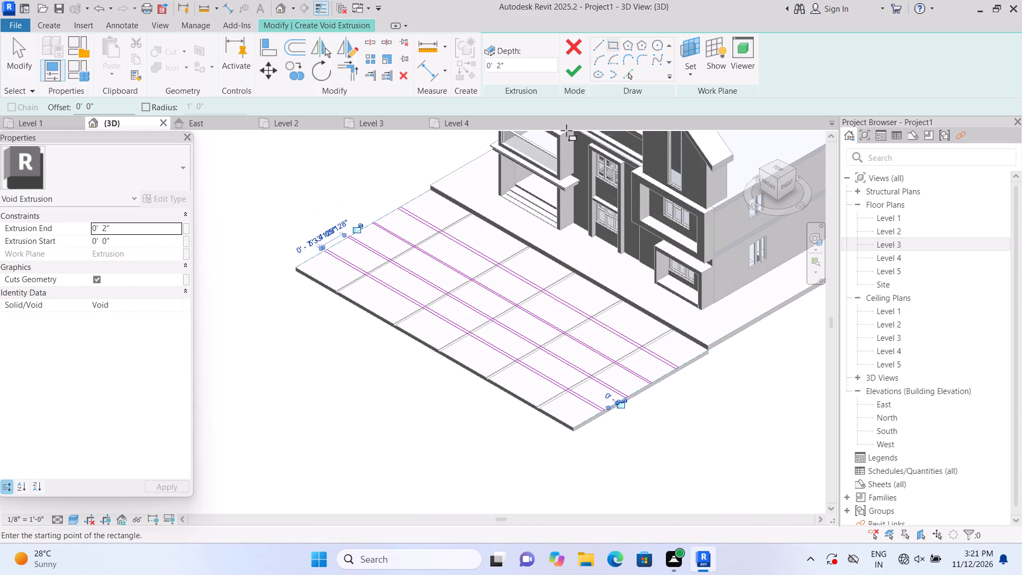
Finish the 2" deep void extrusion so the four lengthwise rectangles cut crossing grooves into the front slab.
click(570, 70)
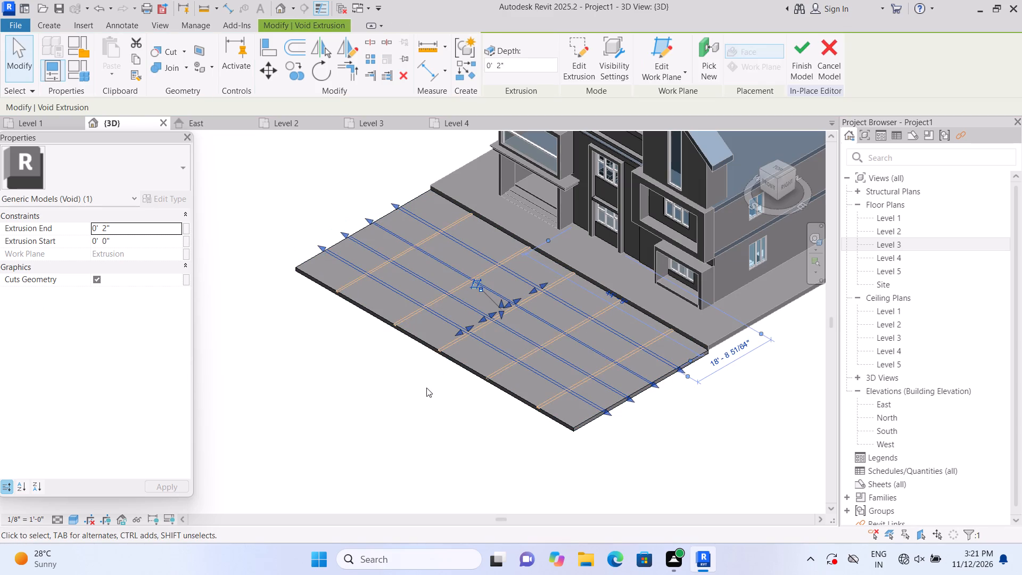
double_click(426, 388)
Examine the grooved front slab together with the whole house from the front and left sides.
scroll(426, 388, up, 1)
scroll(420, 392, down, 2)
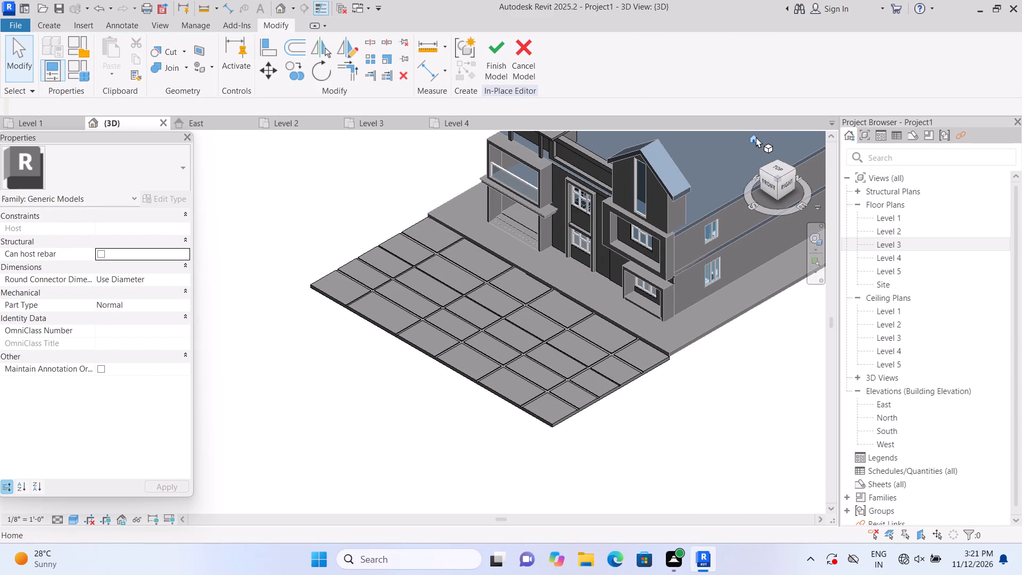
click(751, 139)
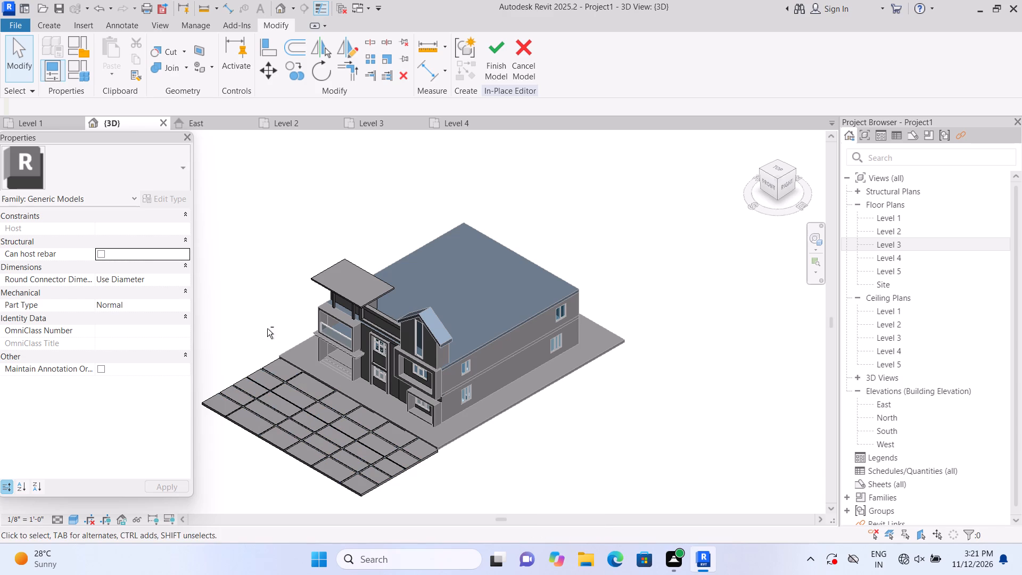
scroll(366, 356, down, 1)
shift+drag(228, 341, 287, 377)
shift+middle_drag(230, 344, 287, 377)
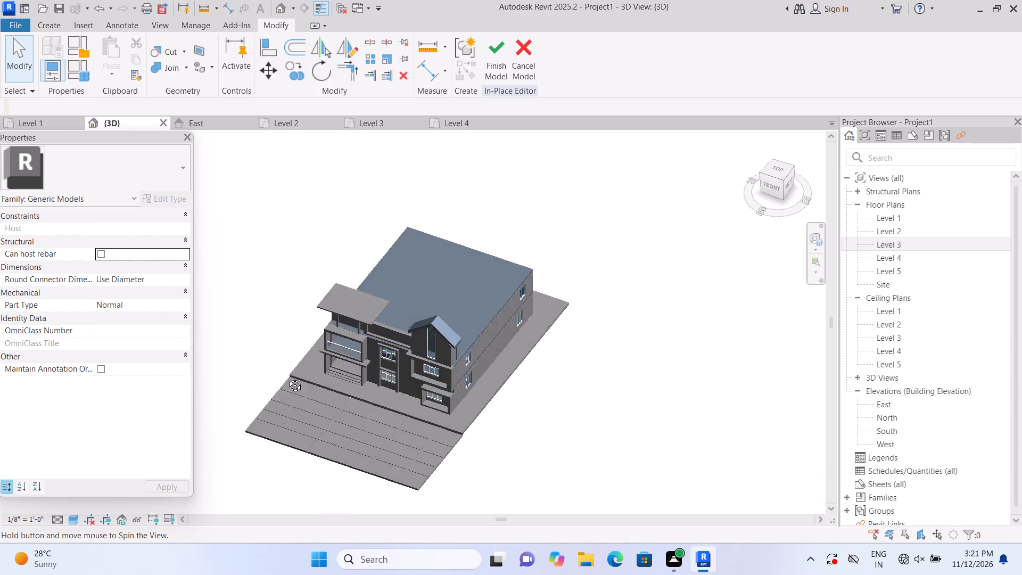
shift+drag(287, 377, 397, 350)
shift+middle_drag(287, 377, 446, 285)
shift+drag(398, 337, 406, 286)
shift+drag(406, 286, 424, 292)
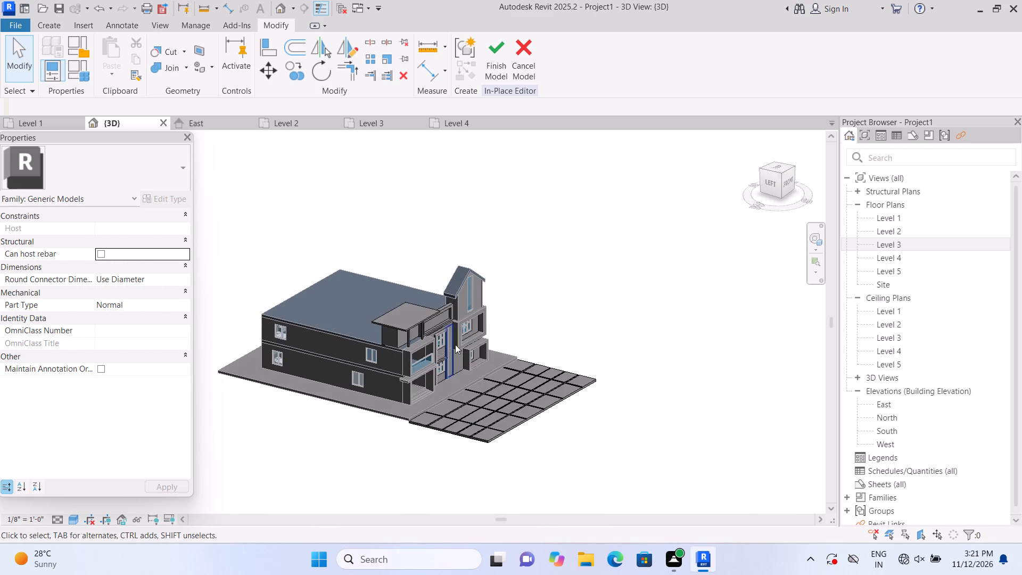
scroll(456, 374, up, 2)
scroll(459, 421, up, 1)
scroll(397, 462, up, 1)
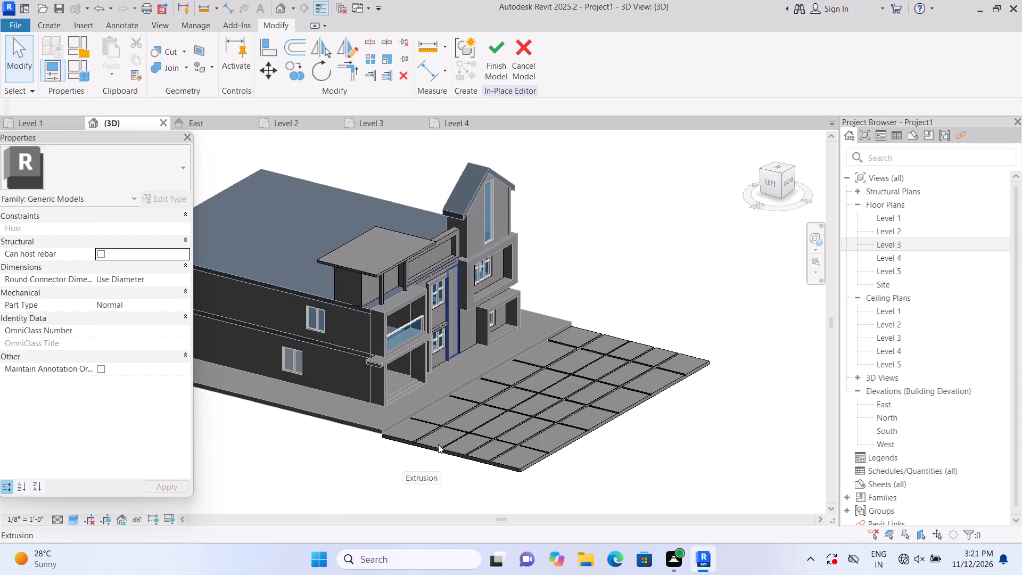
scroll(445, 446, up, 2)
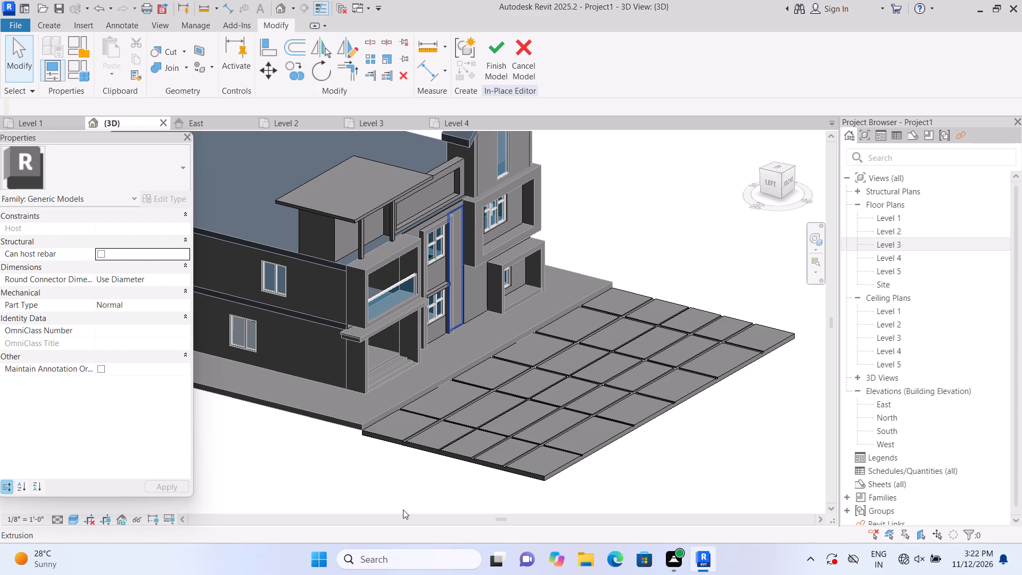
Inspect the front facade up close around the tall wall panel and the projecting window surrounds, along with the grooved slab.
scroll(400, 384, up, 3)
scroll(571, 196, up, 2)
scroll(442, 317, up, 2)
scroll(405, 351, down, 2)
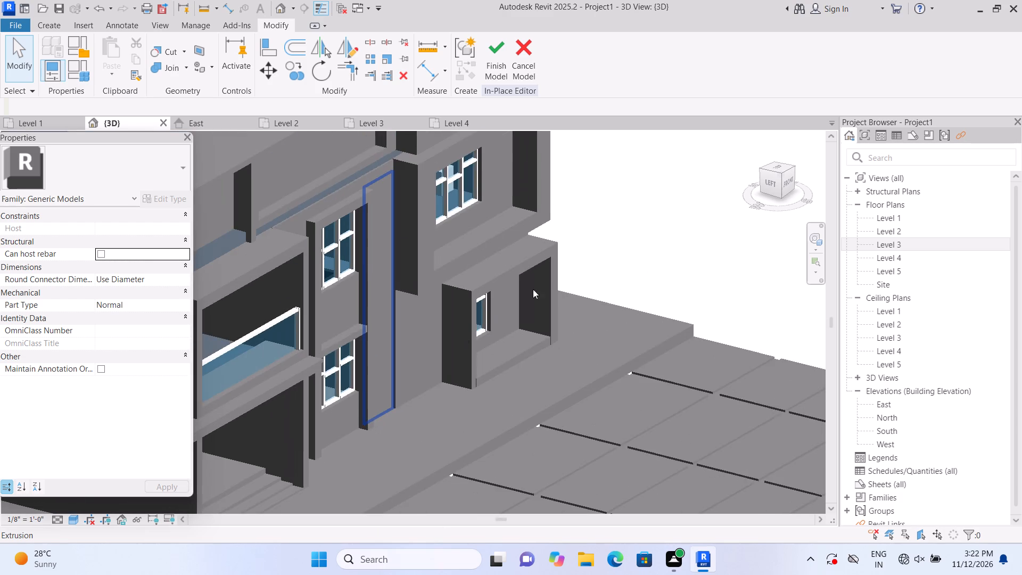
click(597, 196)
click(613, 211)
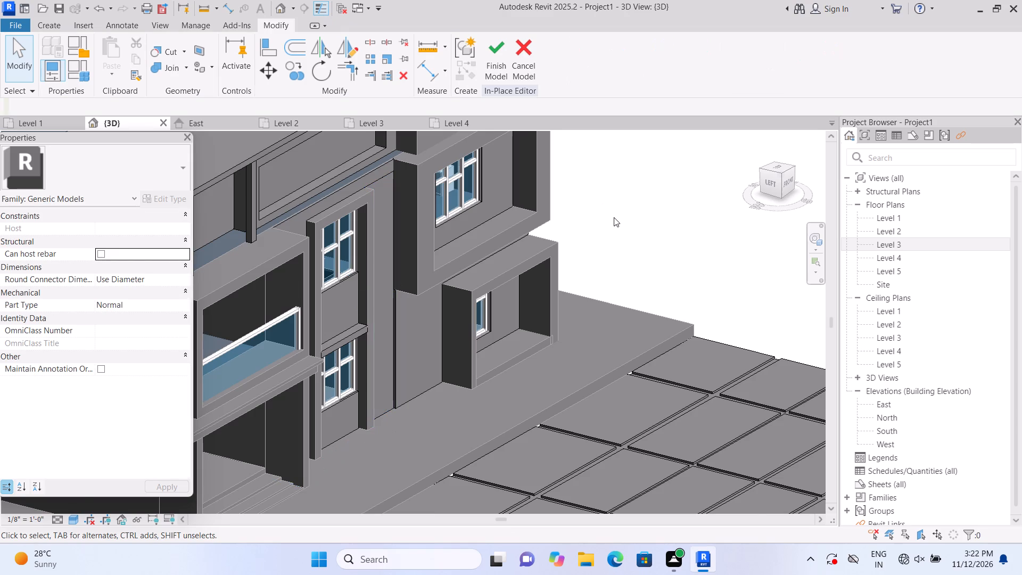
scroll(614, 217, up, 3)
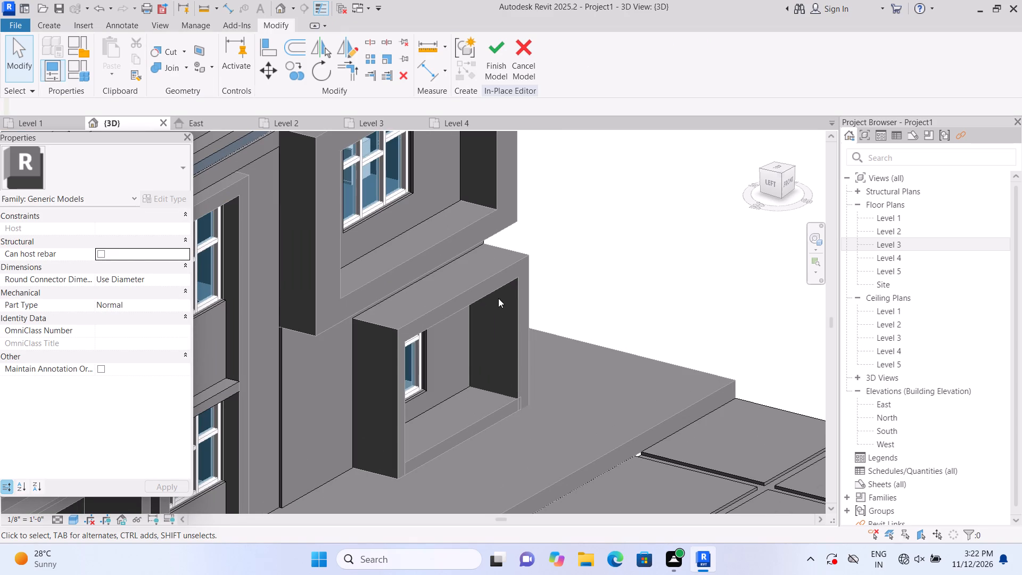
scroll(315, 375, up, 1)
scroll(229, 382, up, 3)
scroll(266, 358, up, 4)
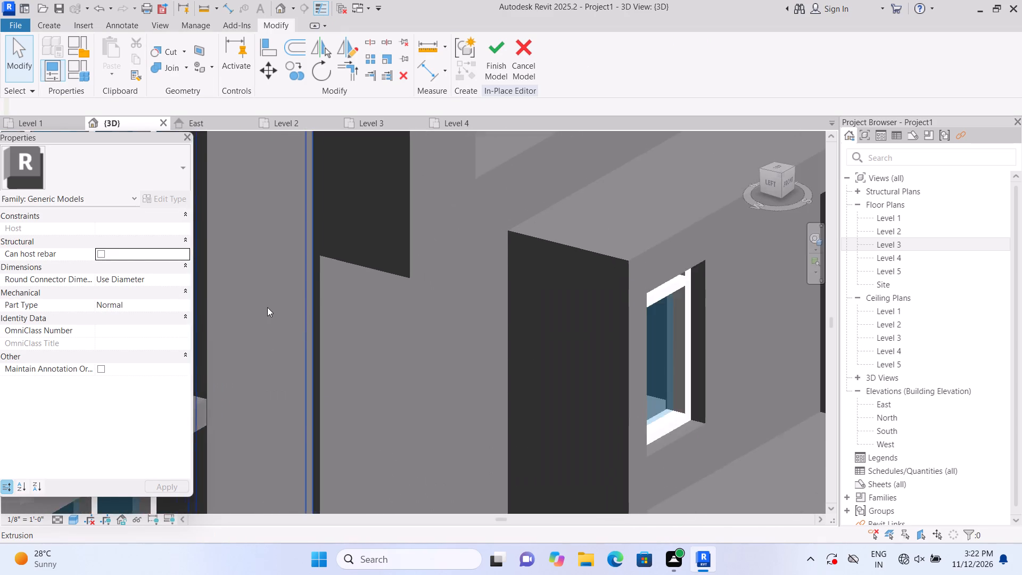
scroll(267, 307, up, 2)
scroll(280, 263, up, 5)
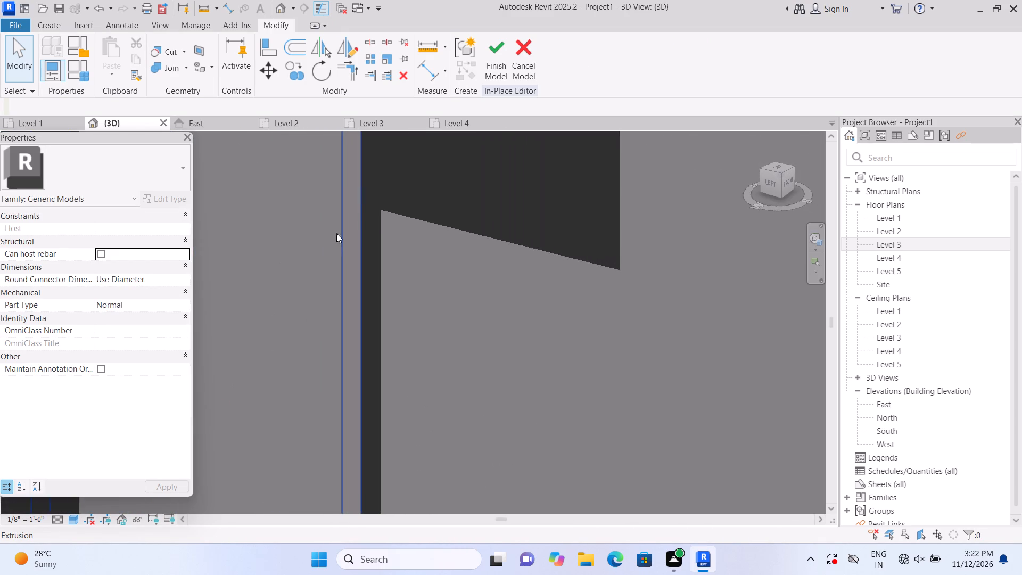
scroll(336, 233, up, 5)
scroll(328, 314, down, 8)
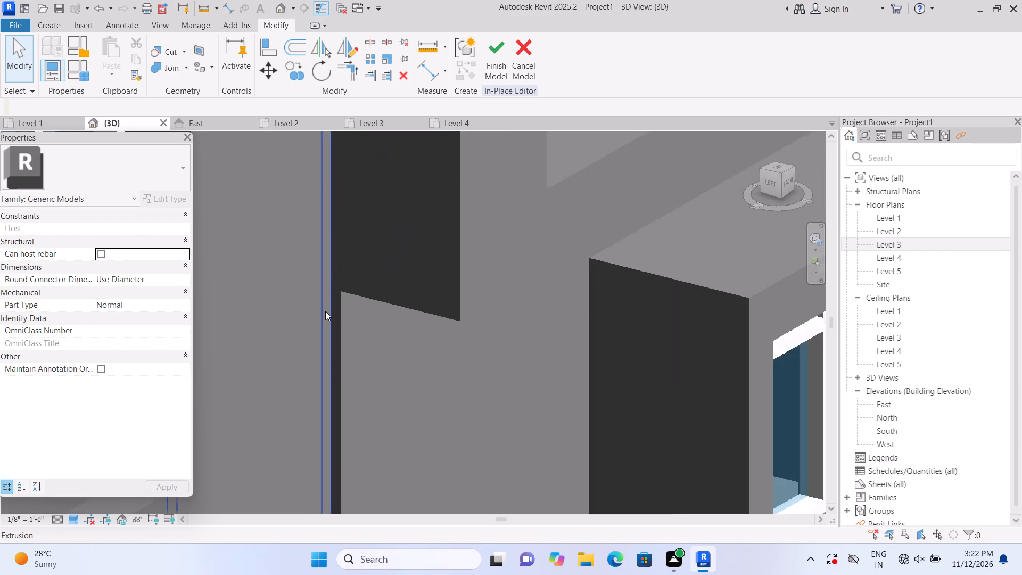
scroll(325, 311, down, 20)
middle_drag(496, 253, 539, 260)
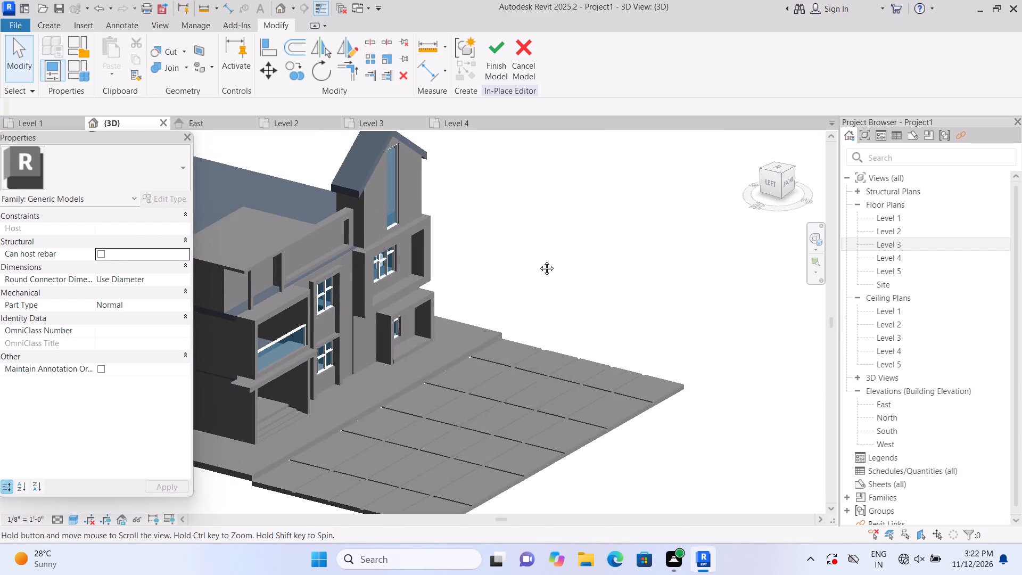
middle_drag(539, 260, 615, 236)
scroll(621, 236, up, 2)
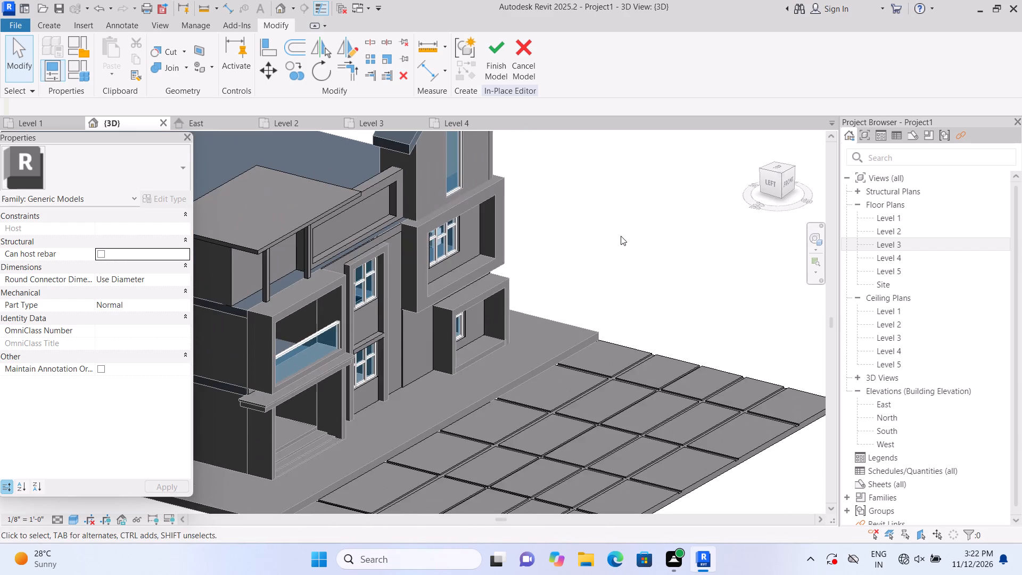
scroll(621, 236, down, 3)
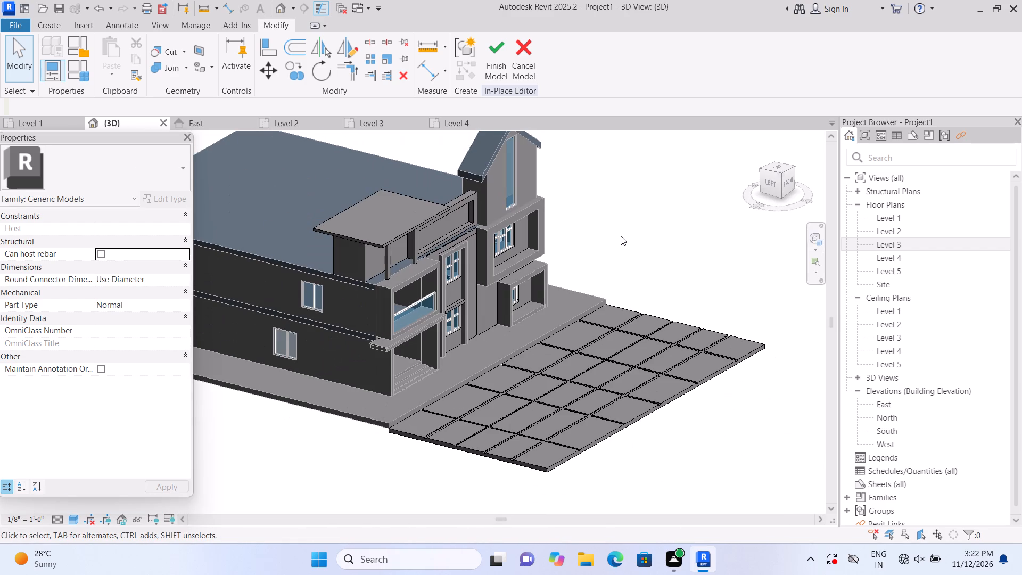
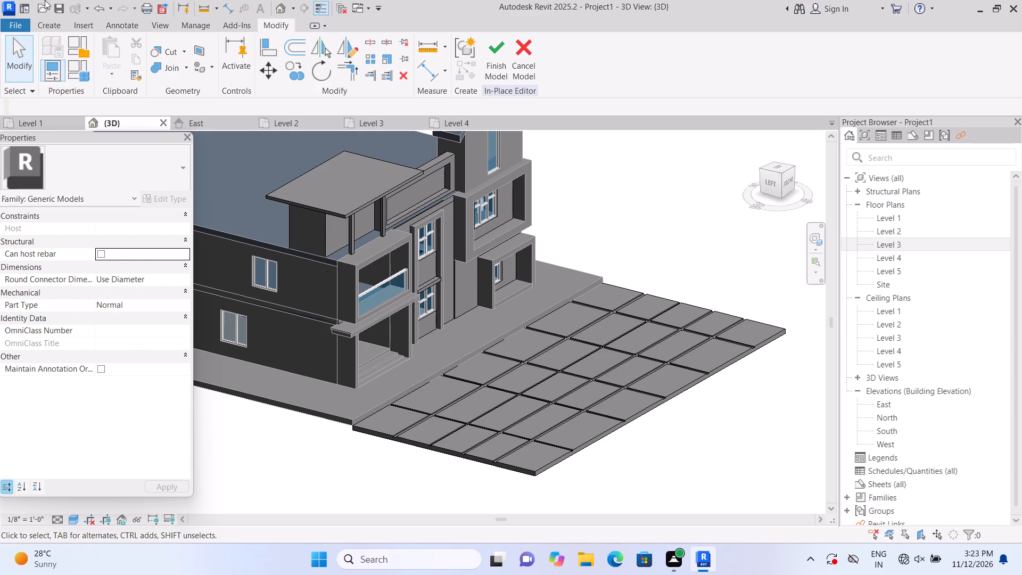
Examine the whole house with its grooved front slab in the home 3D view and straight on from the front.
scroll(603, 257, up, 1)
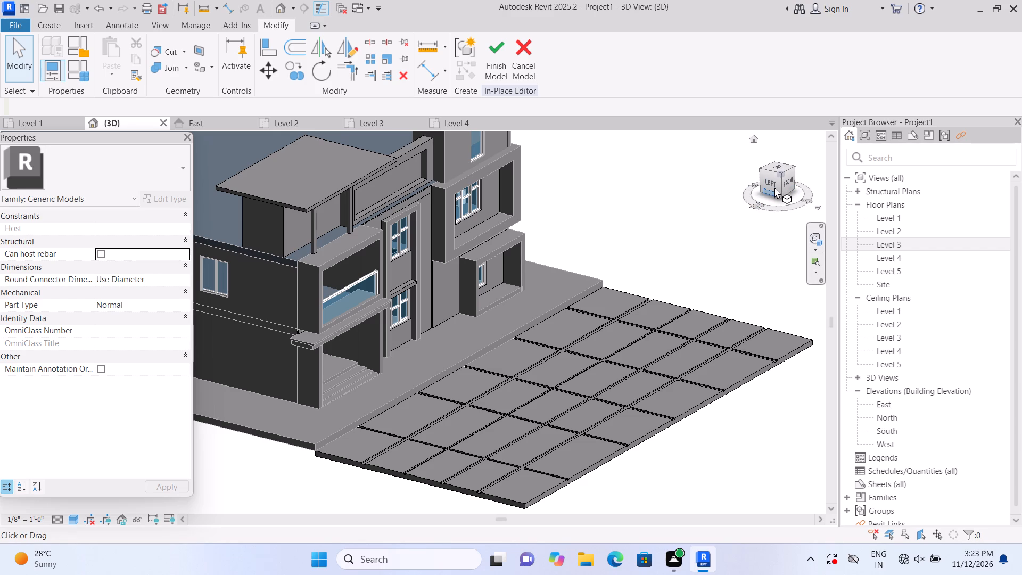
double_click(755, 139)
scroll(490, 382, up, 4)
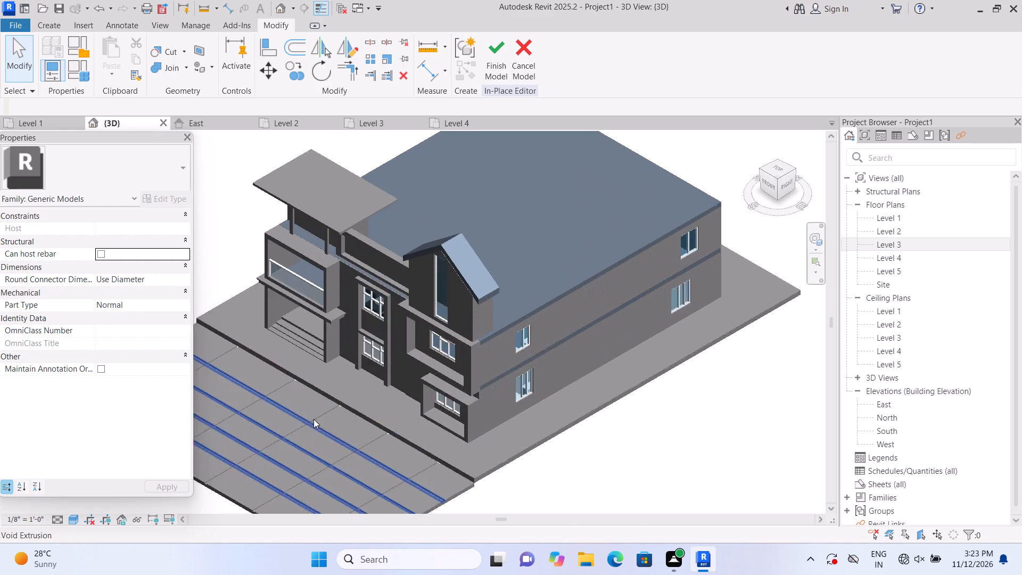
scroll(314, 419, up, 2)
scroll(320, 416, down, 2)
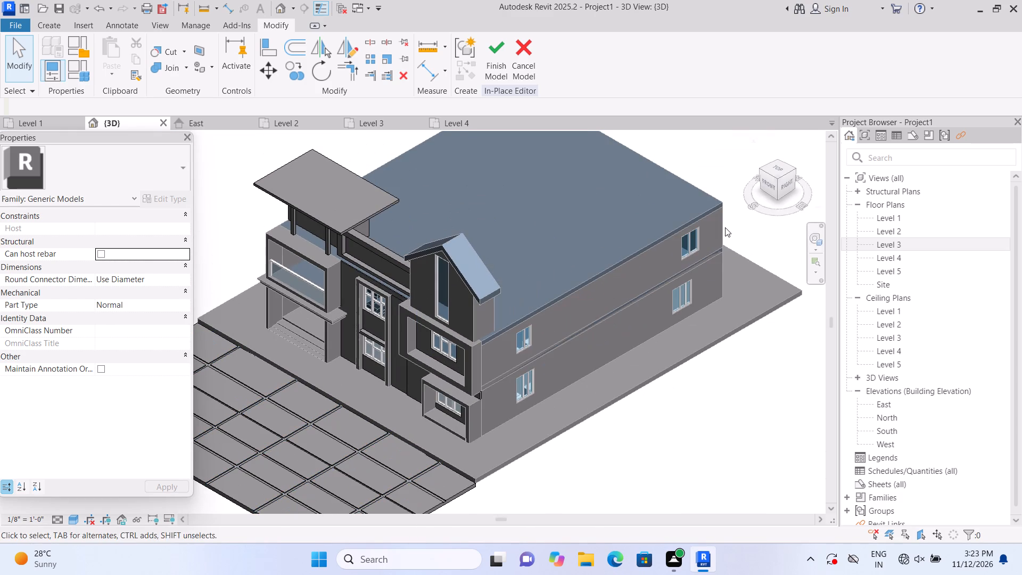
scroll(779, 193, down, 2)
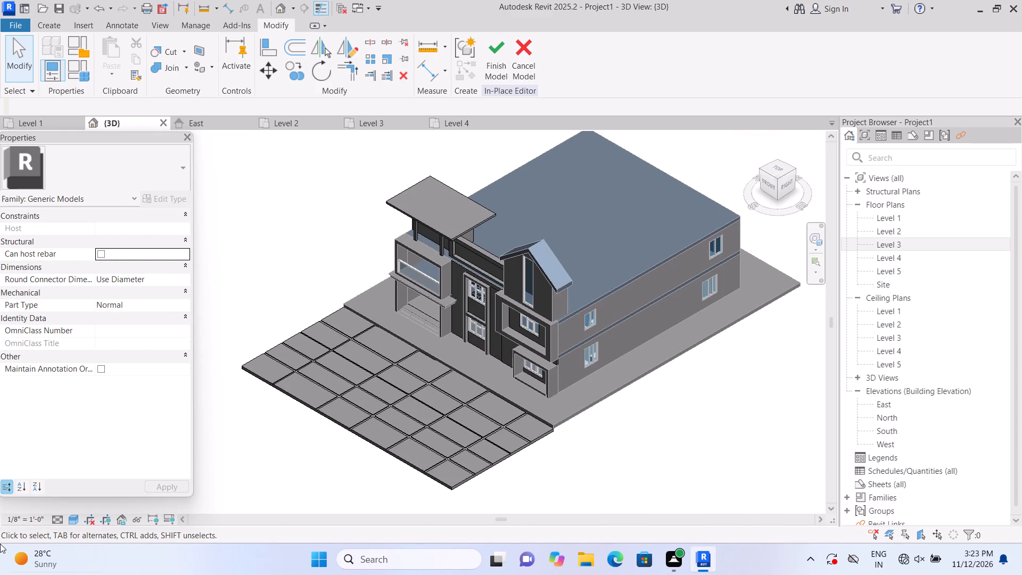
scroll(98, 253, up, 1)
scroll(852, 182, up, 6)
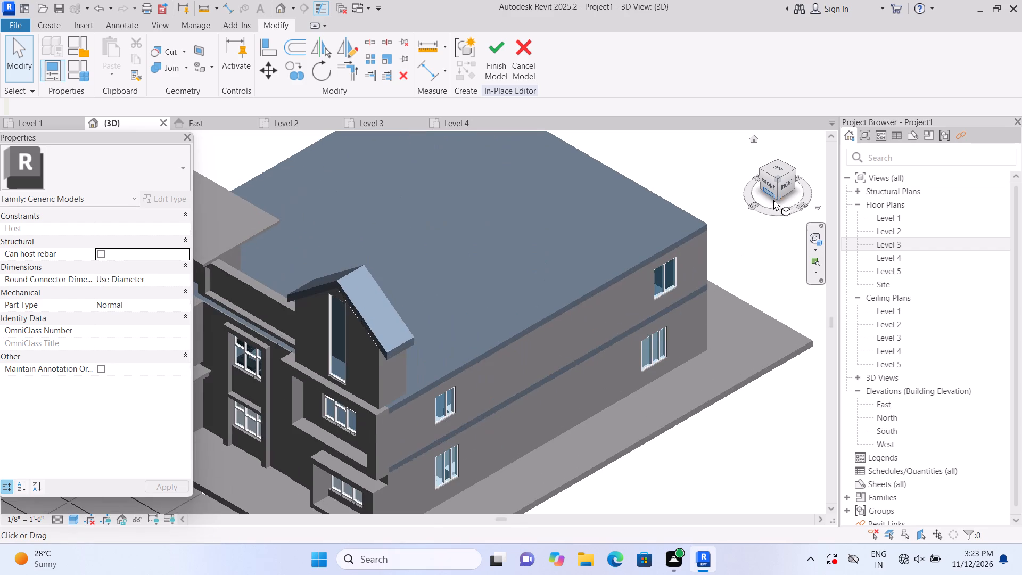
click(772, 184)
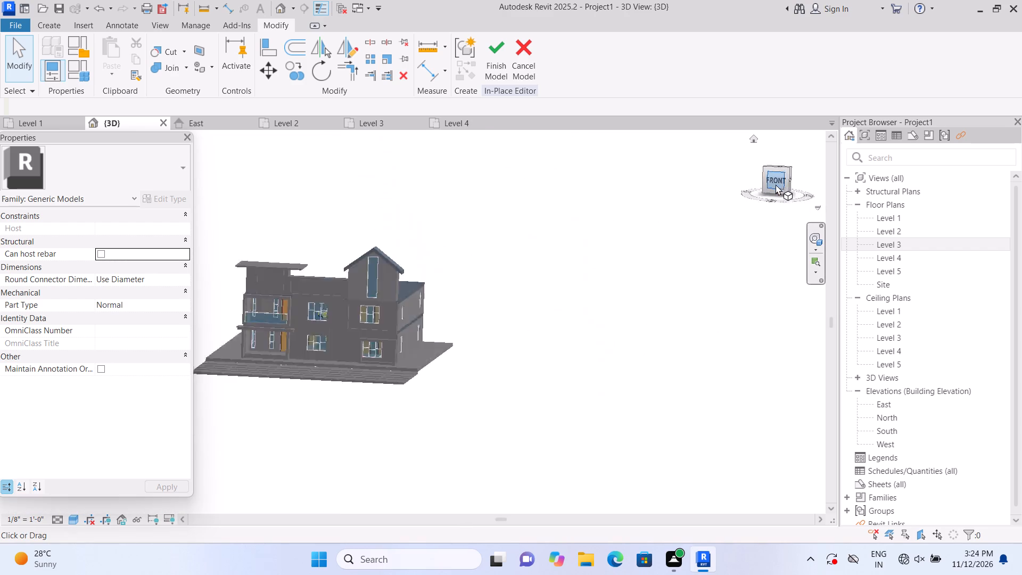
scroll(374, 335, up, 6)
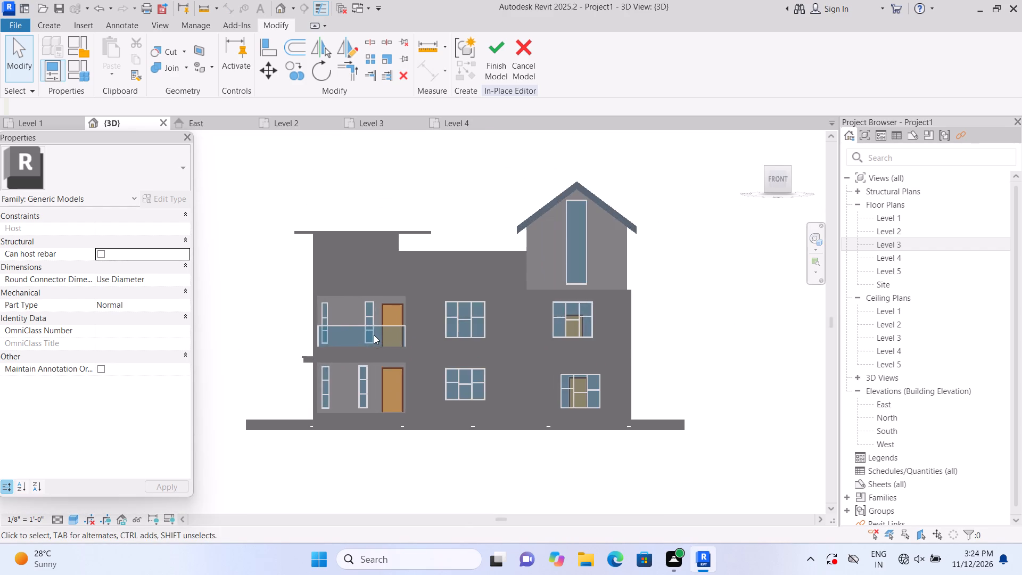
scroll(373, 330, up, 1)
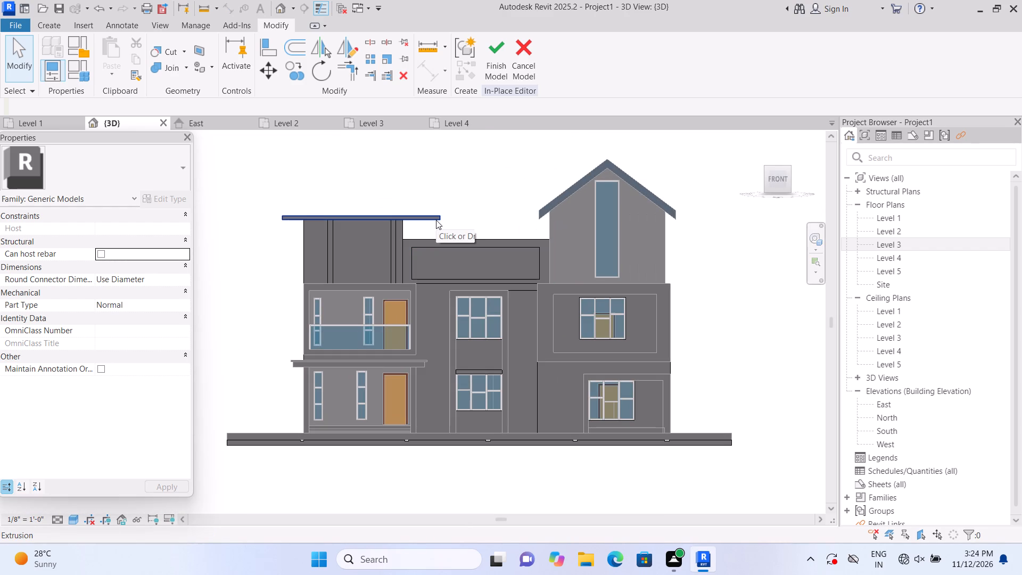
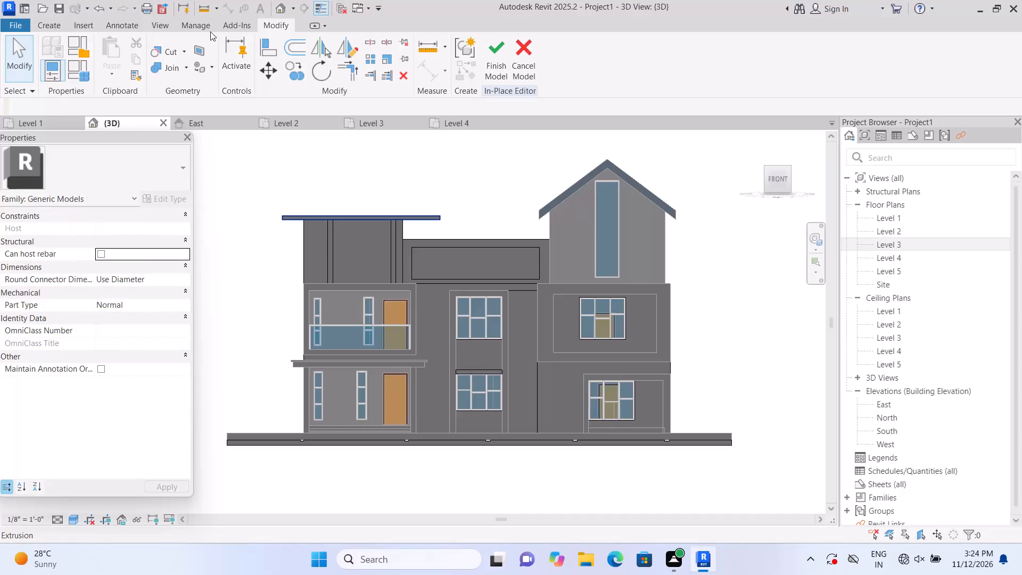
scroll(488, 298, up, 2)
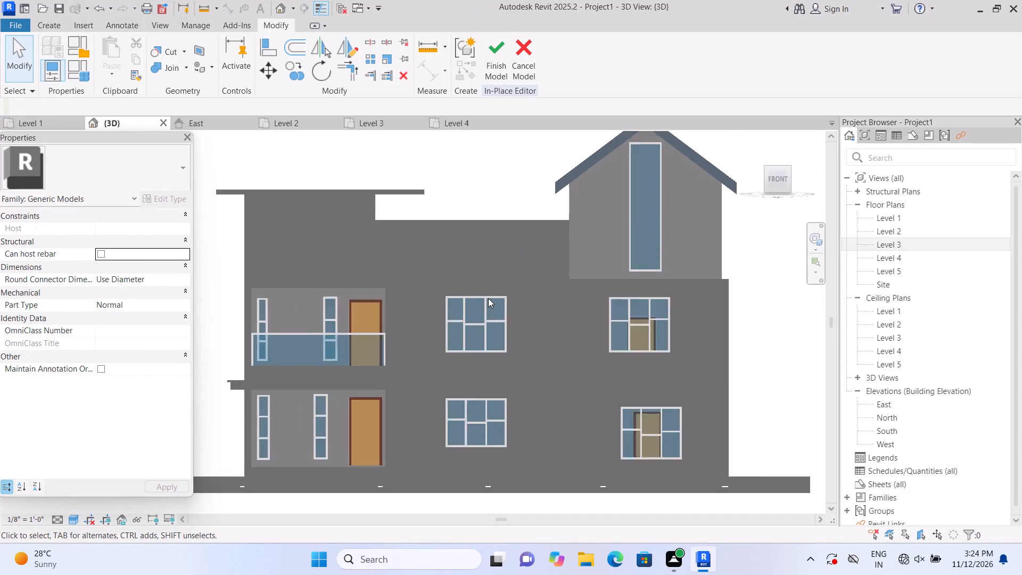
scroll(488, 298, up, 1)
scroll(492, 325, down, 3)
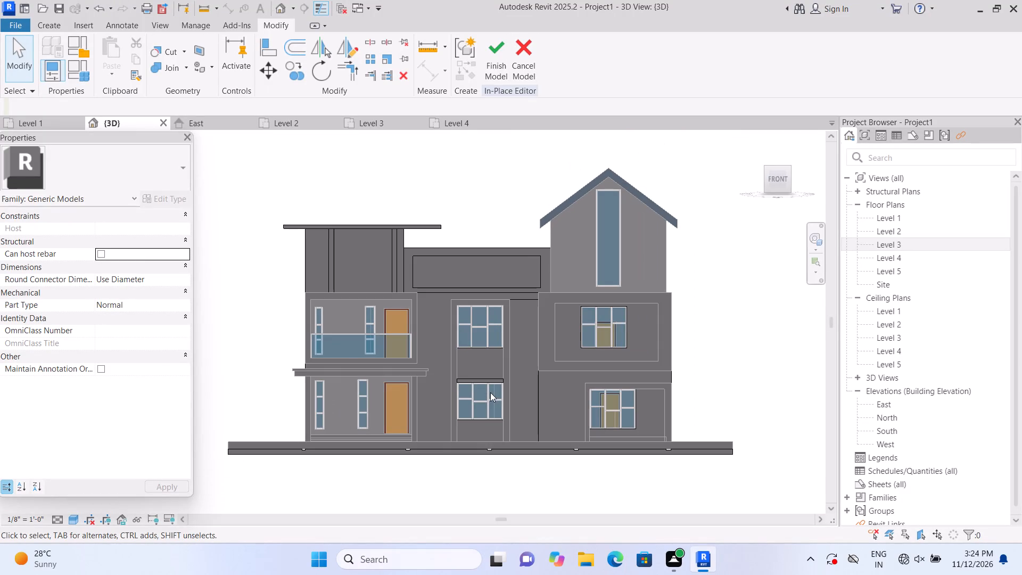
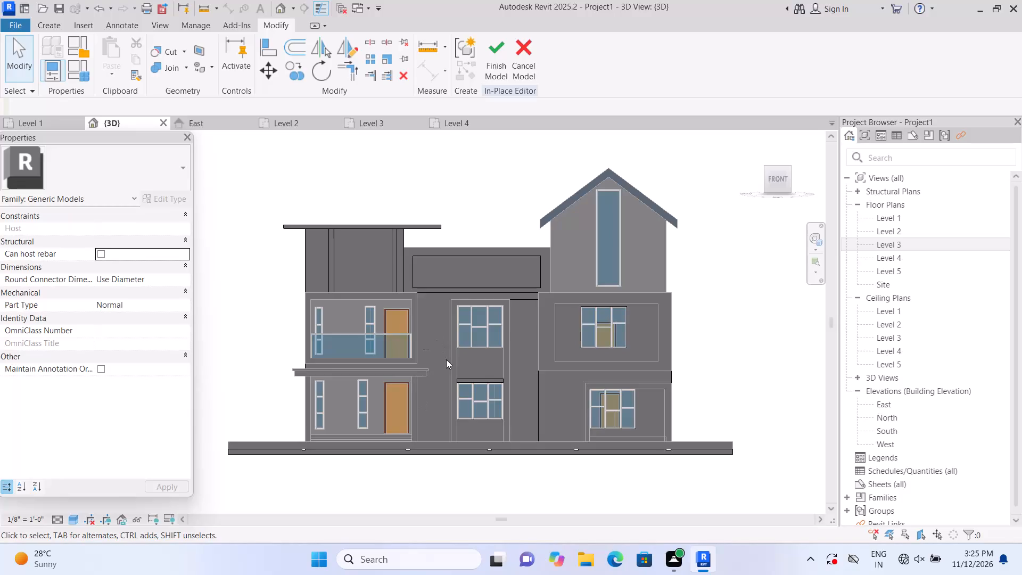
Start a void extrusion and set its work plane to the face of the panel between the two central front windows.
scroll(446, 359, up, 4)
scroll(448, 362, down, 1)
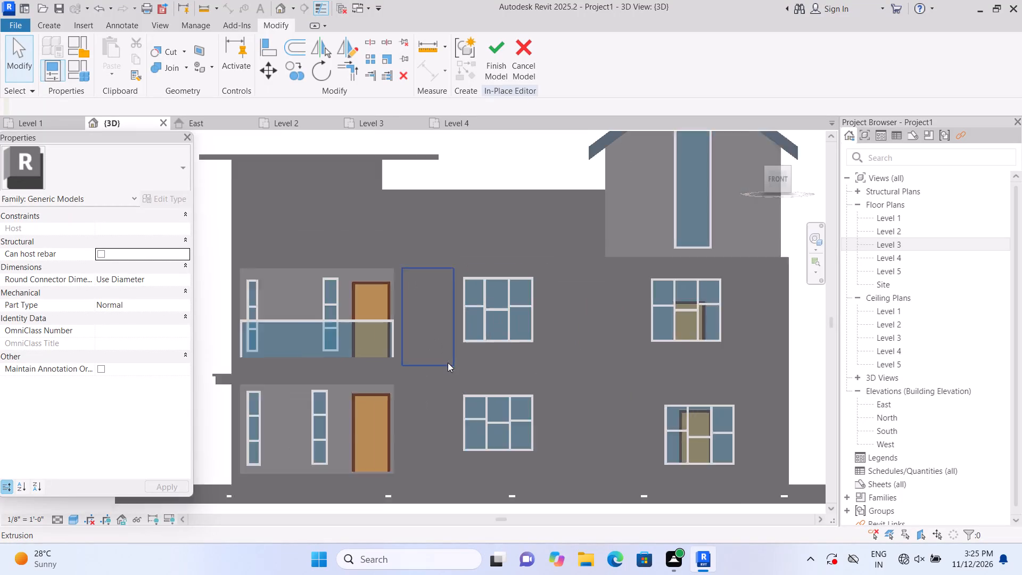
scroll(448, 363, down, 3)
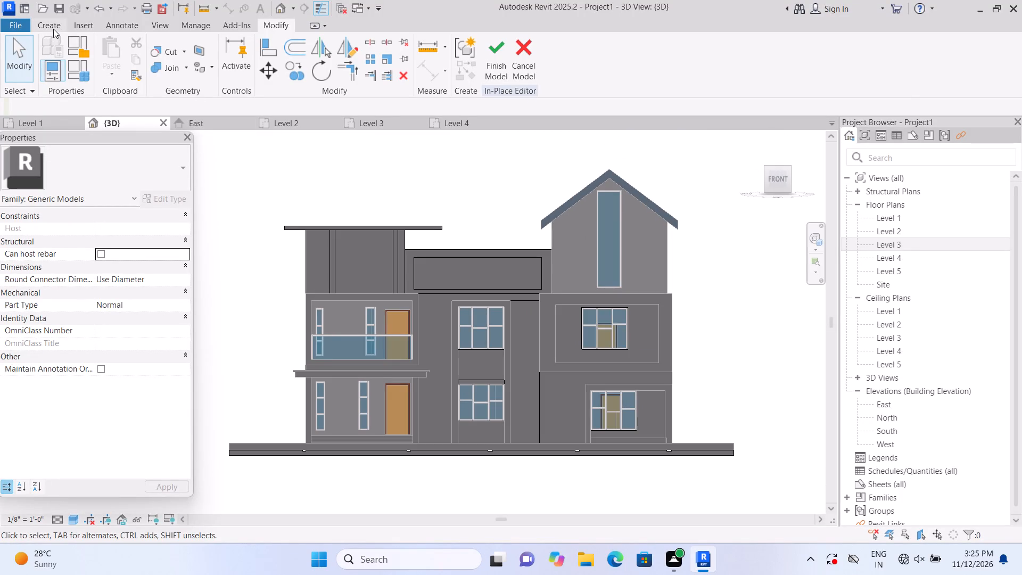
click(53, 29)
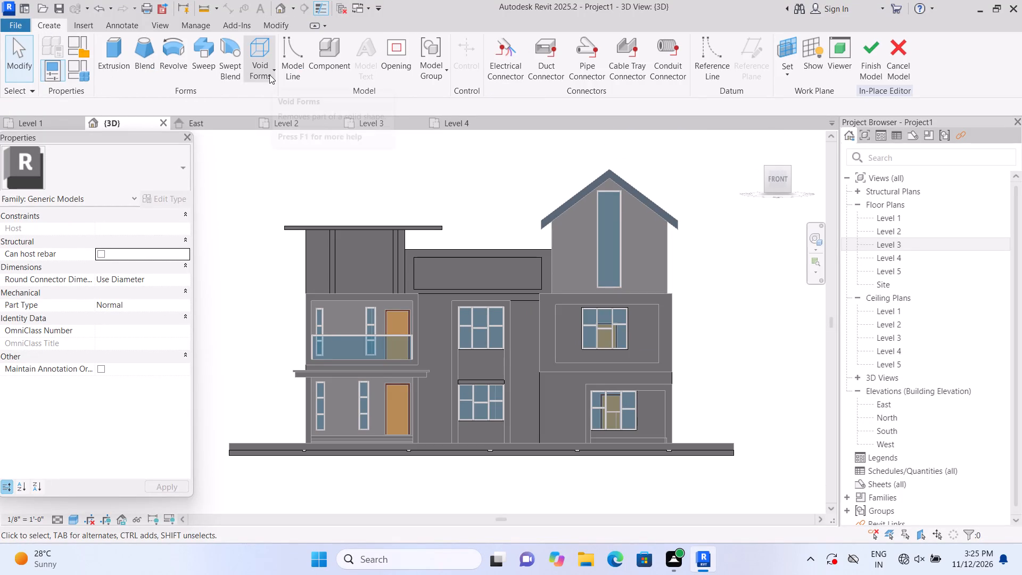
click(269, 75)
click(274, 92)
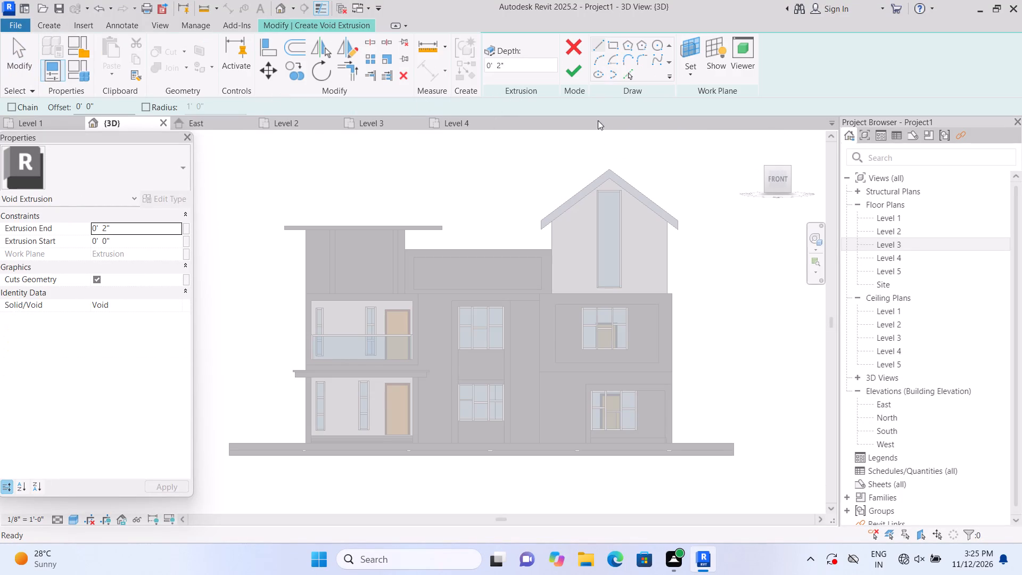
click(698, 73)
click(706, 116)
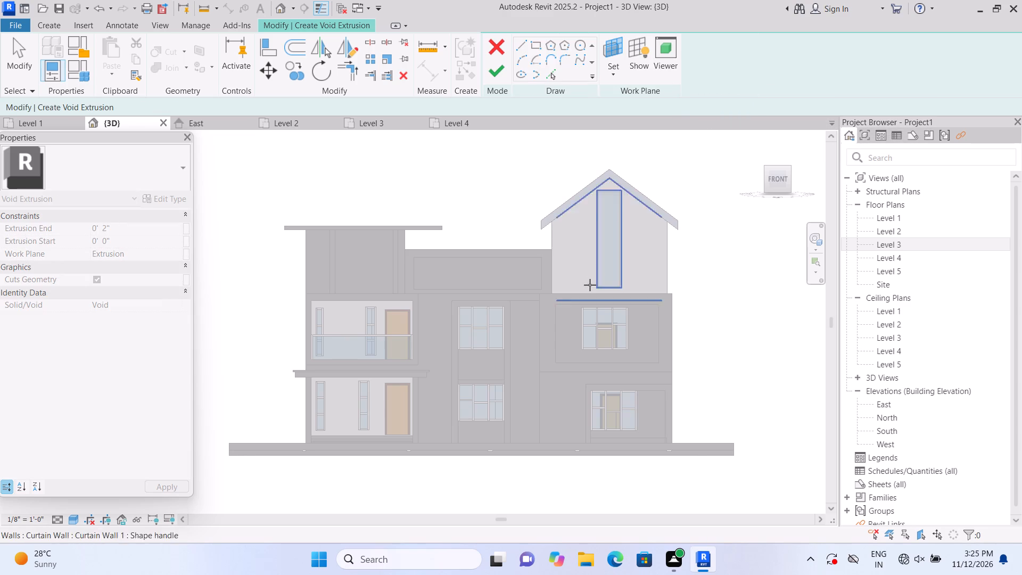
scroll(521, 368, up, 4)
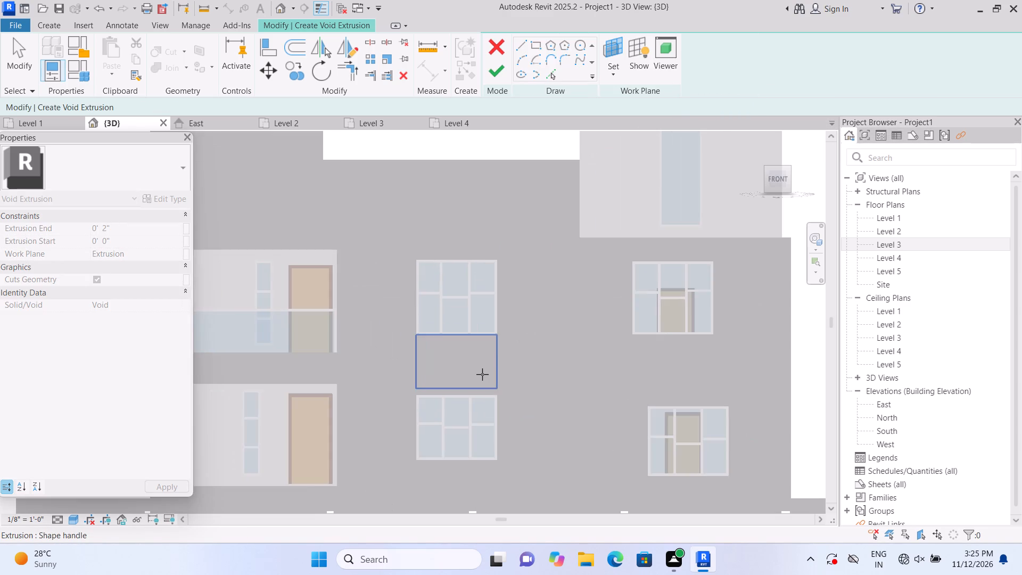
scroll(482, 374, up, 1)
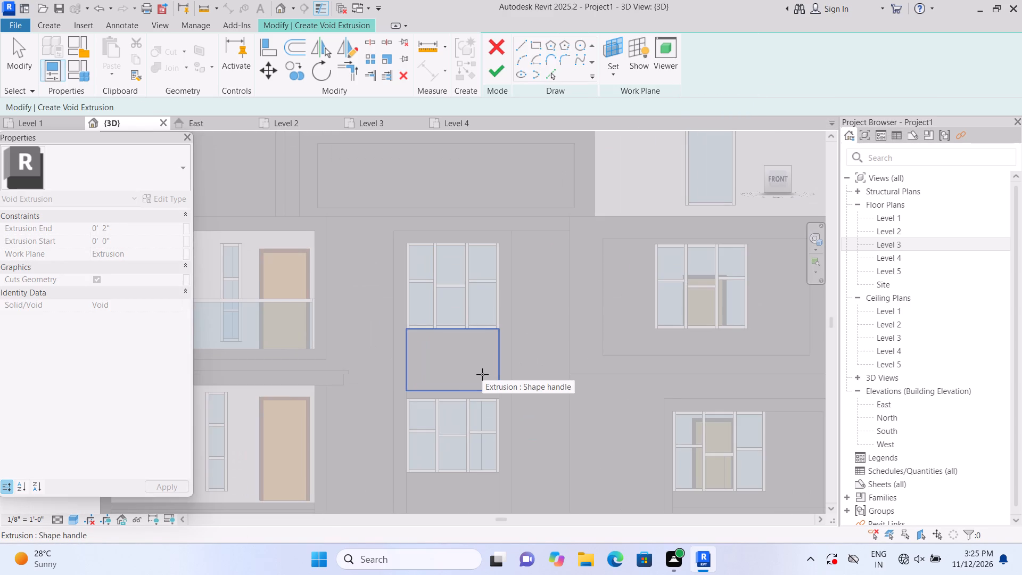
scroll(481, 374, down, 2)
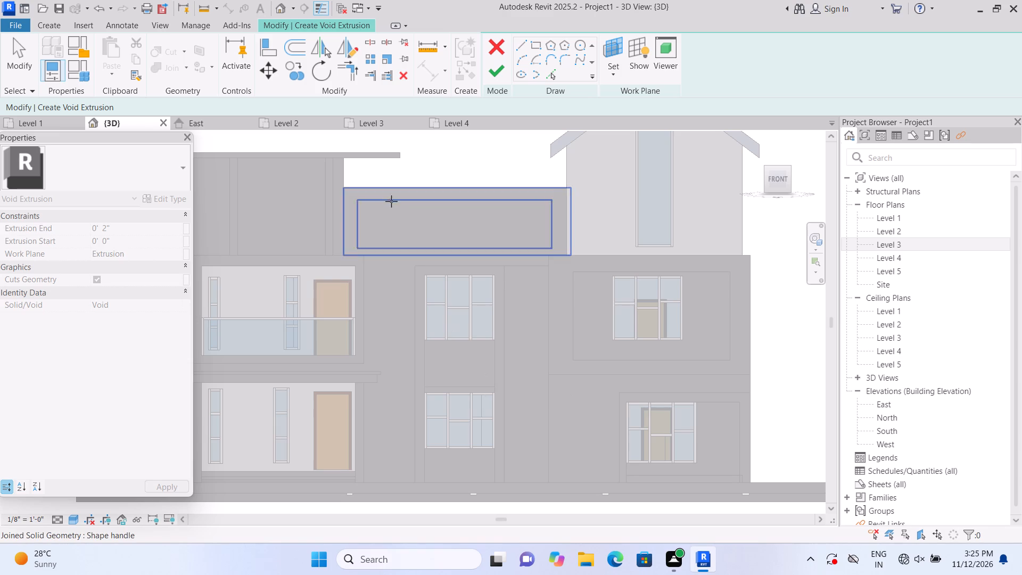
scroll(438, 348, up, 1)
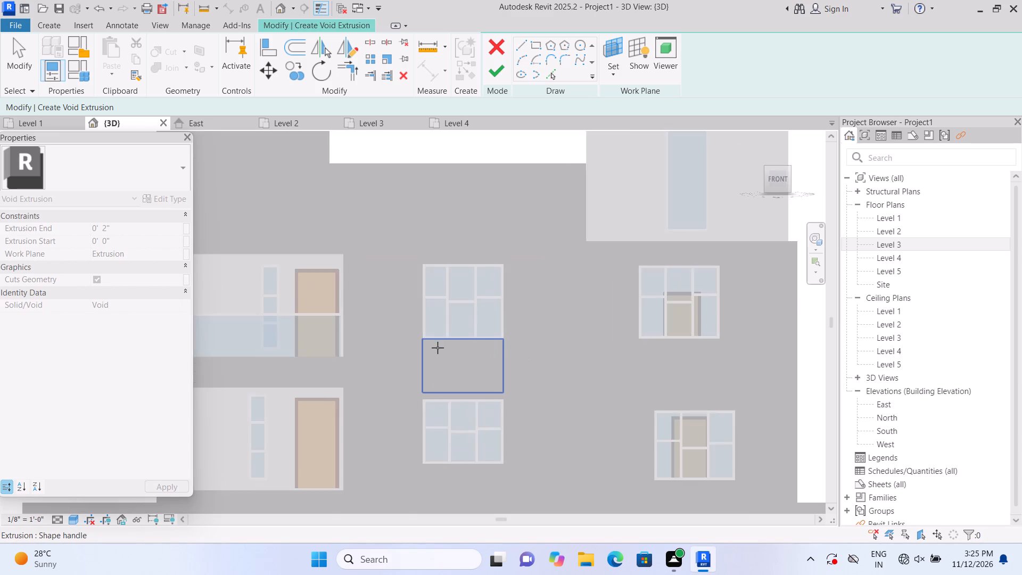
scroll(438, 348, up, 2)
click(438, 348)
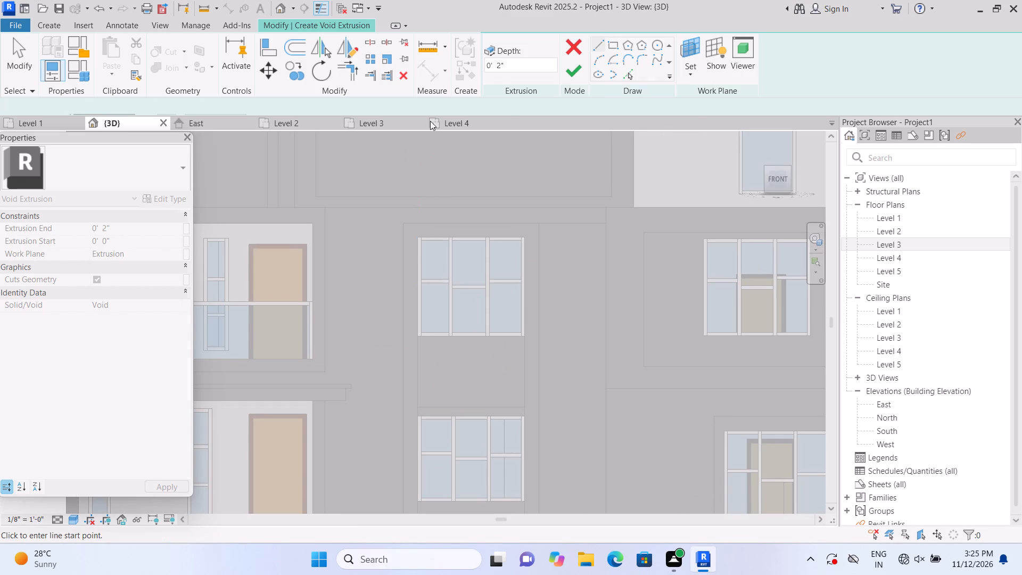
Sketch a thin horizontal rectangle across the full width of the central panel, just below the upper window.
click(617, 47)
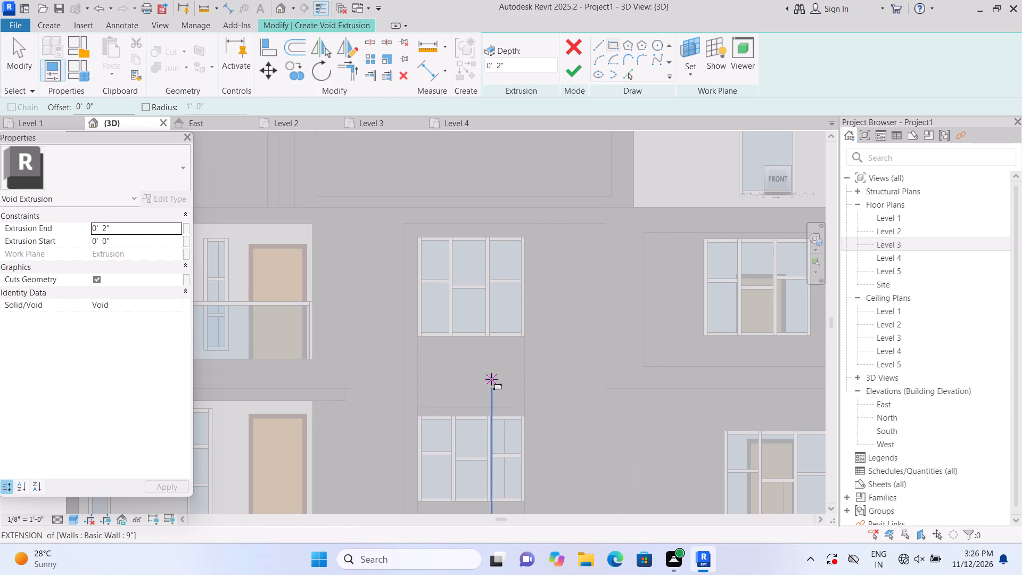
scroll(461, 401, up, 1)
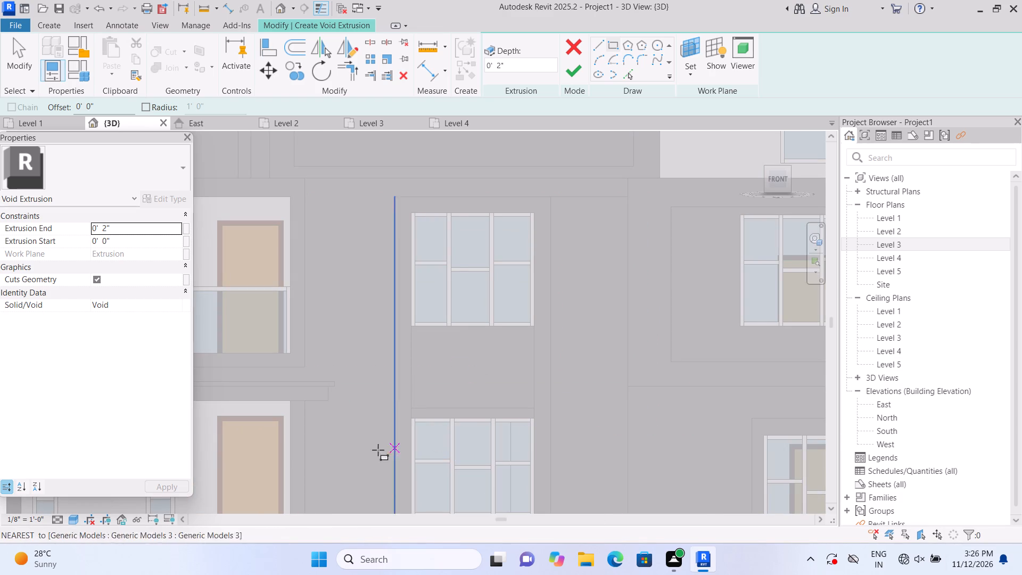
scroll(401, 391, up, 1)
scroll(438, 361, up, 3)
scroll(414, 328, down, 4)
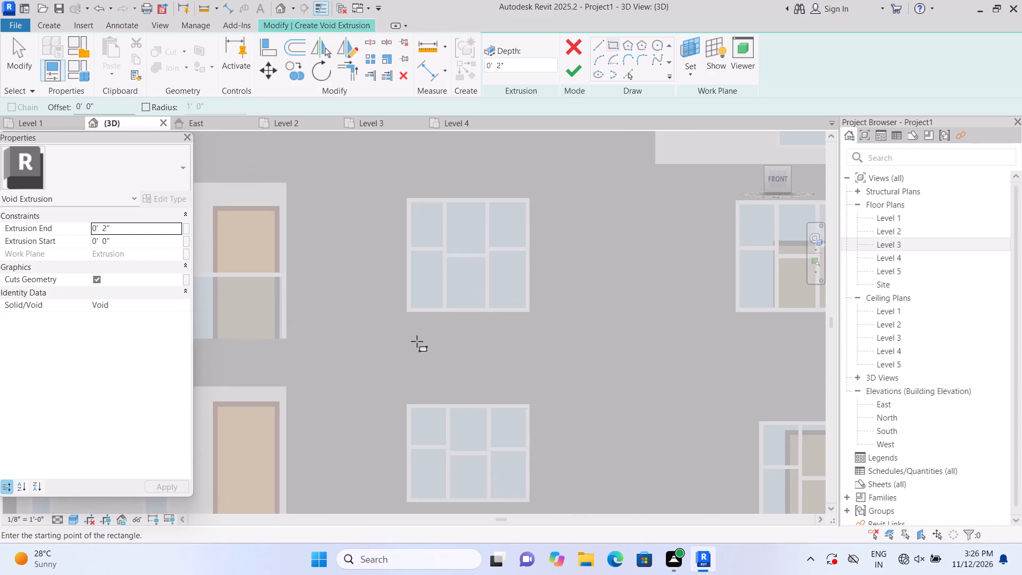
scroll(417, 341, up, 3)
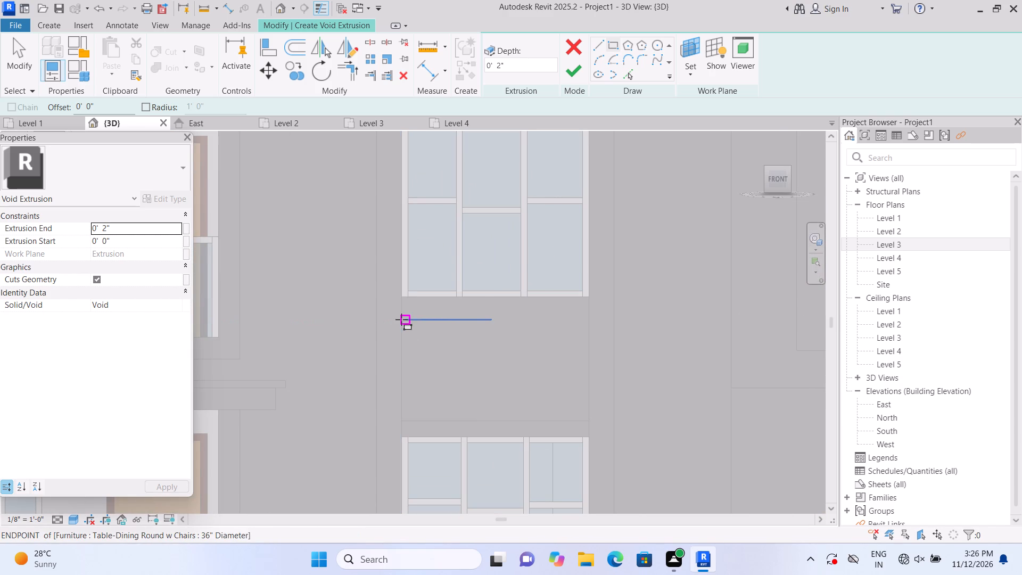
click(401, 319)
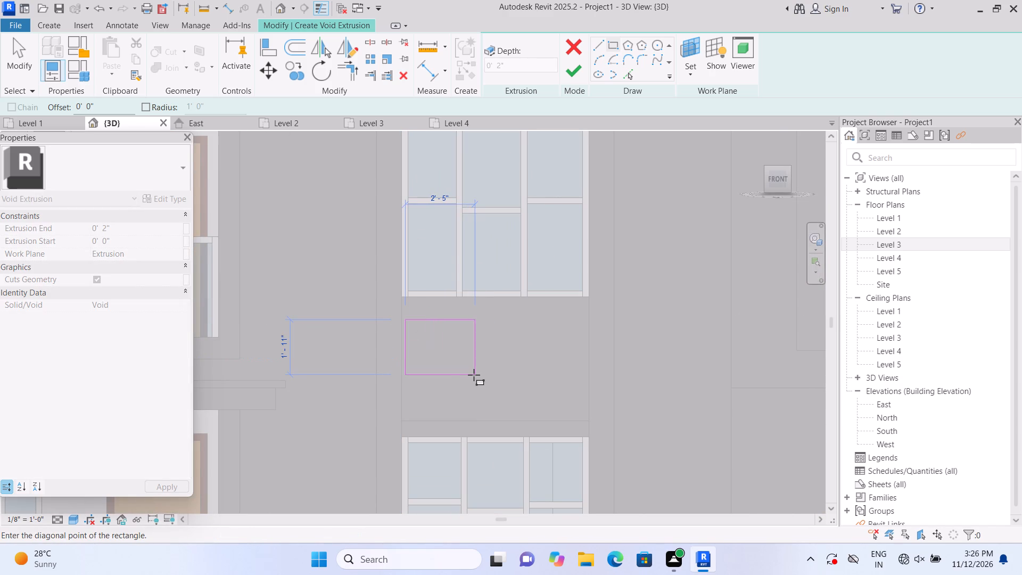
key(Escape)
scroll(429, 354, up, 3)
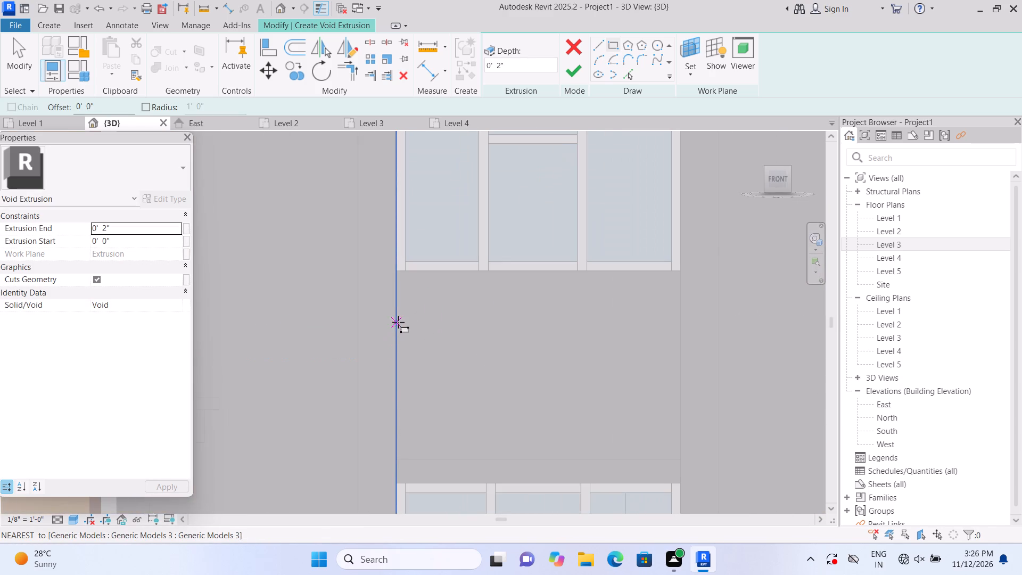
click(399, 302)
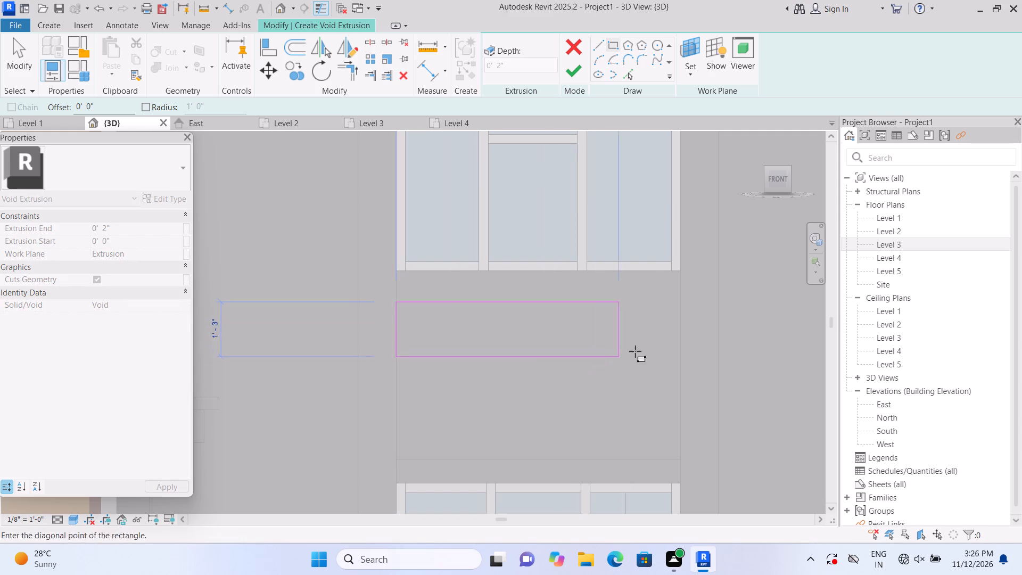
scroll(671, 318, up, 6)
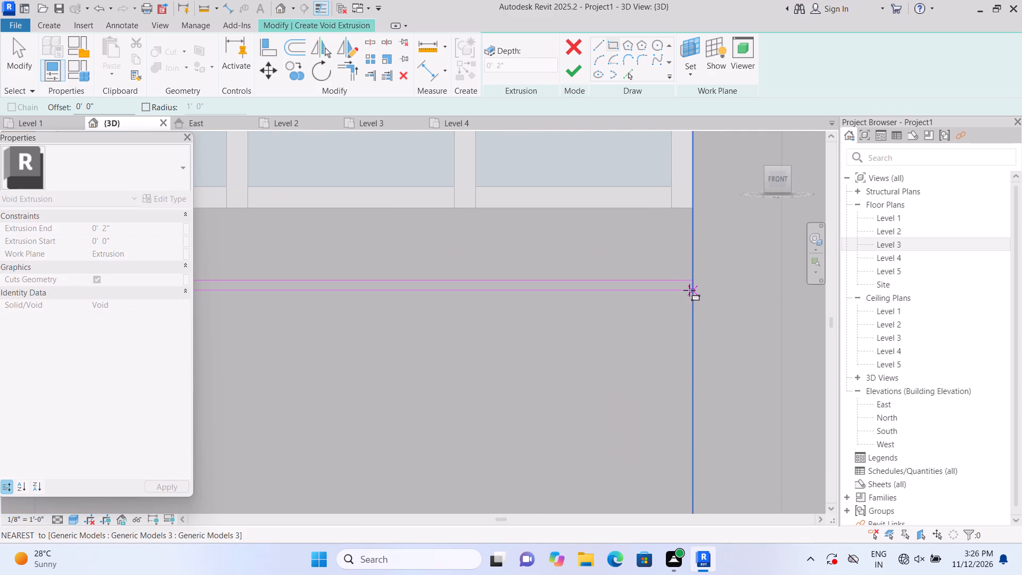
click(689, 290)
scroll(694, 290, down, 6)
key(Escape)
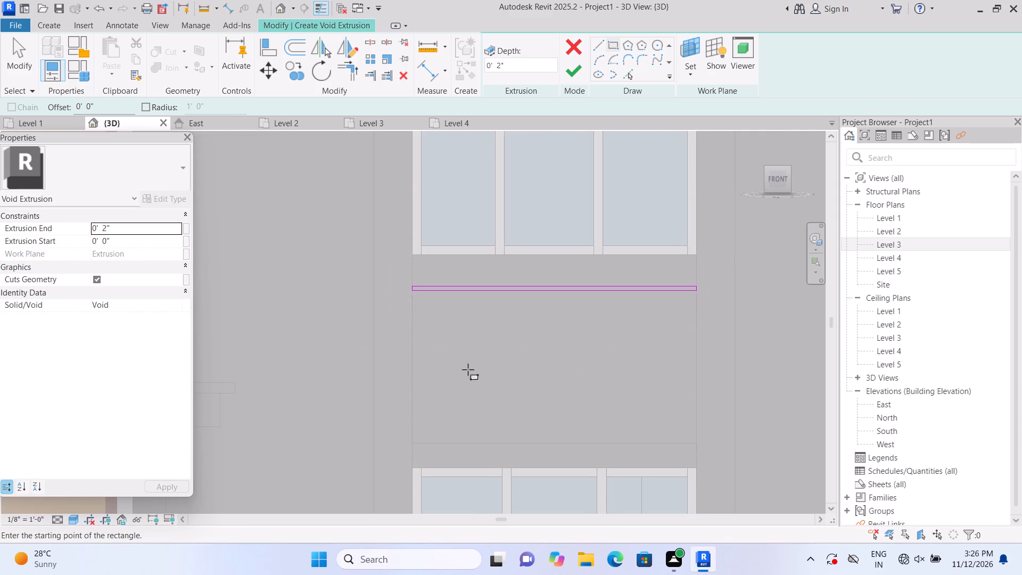
Sketch a second thin full-width rectangle across the panel, a short distance below the first strip.
scroll(439, 348, up, 2)
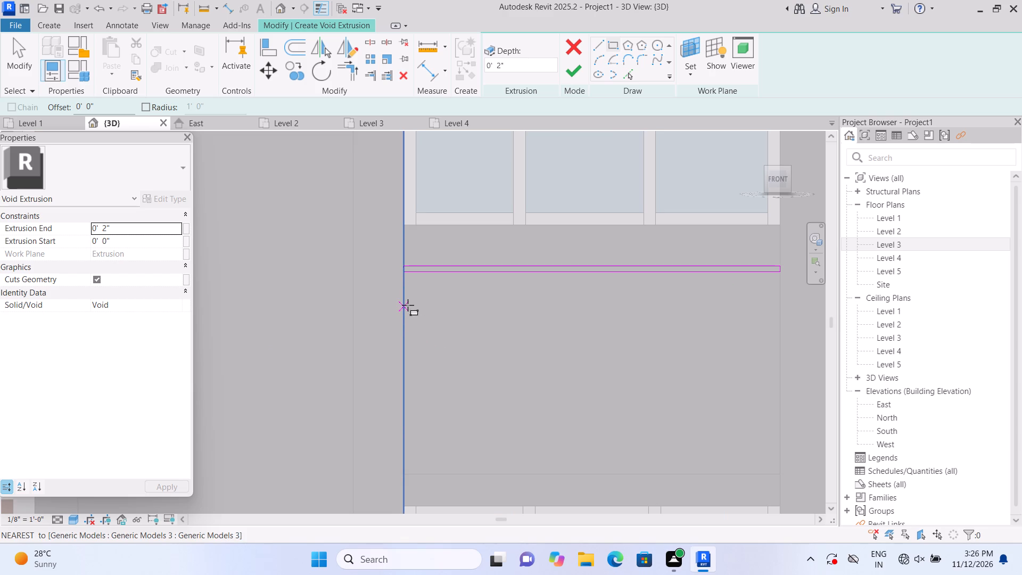
click(408, 303)
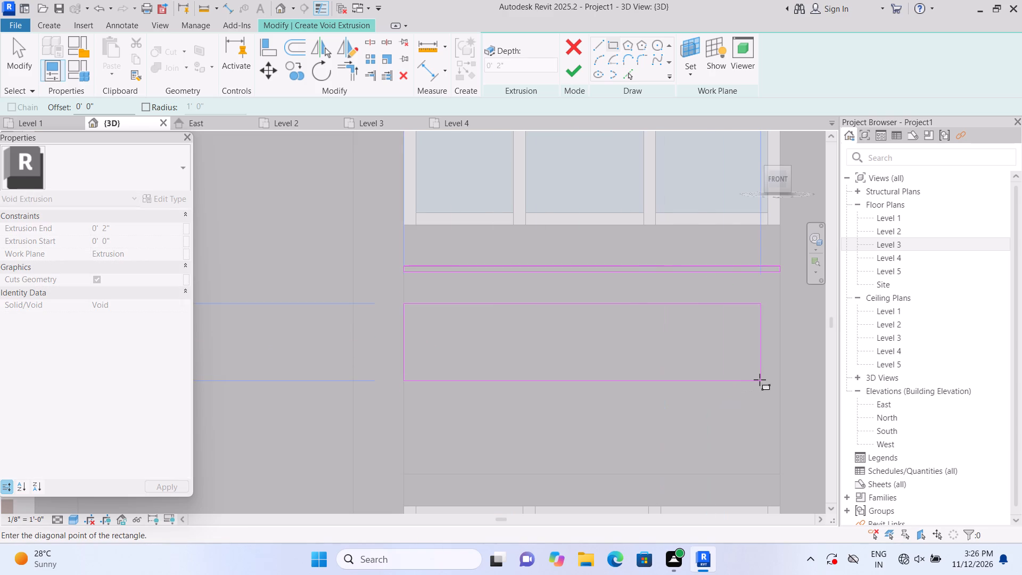
scroll(760, 380, up, 2)
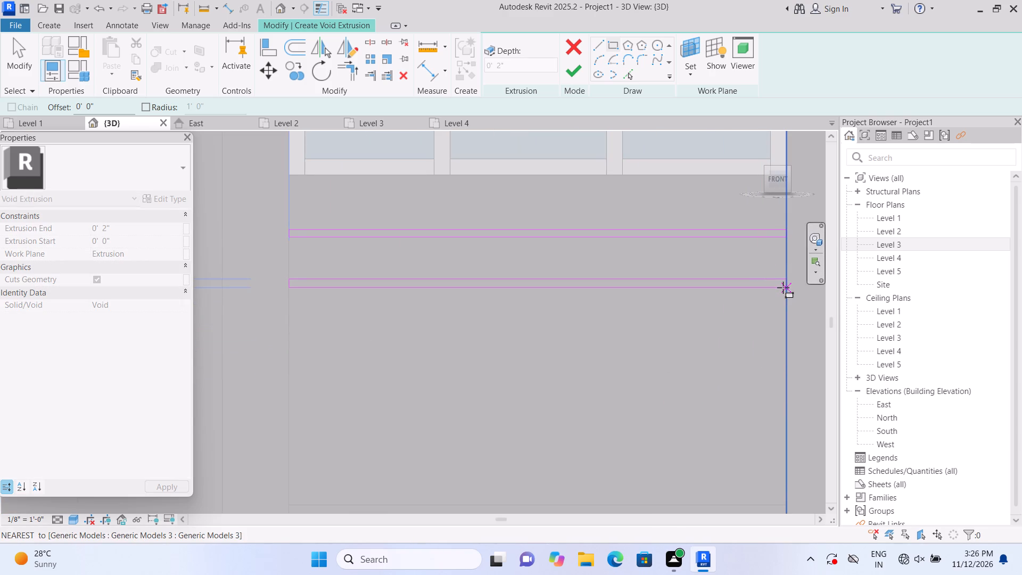
click(784, 286)
key(Escape)
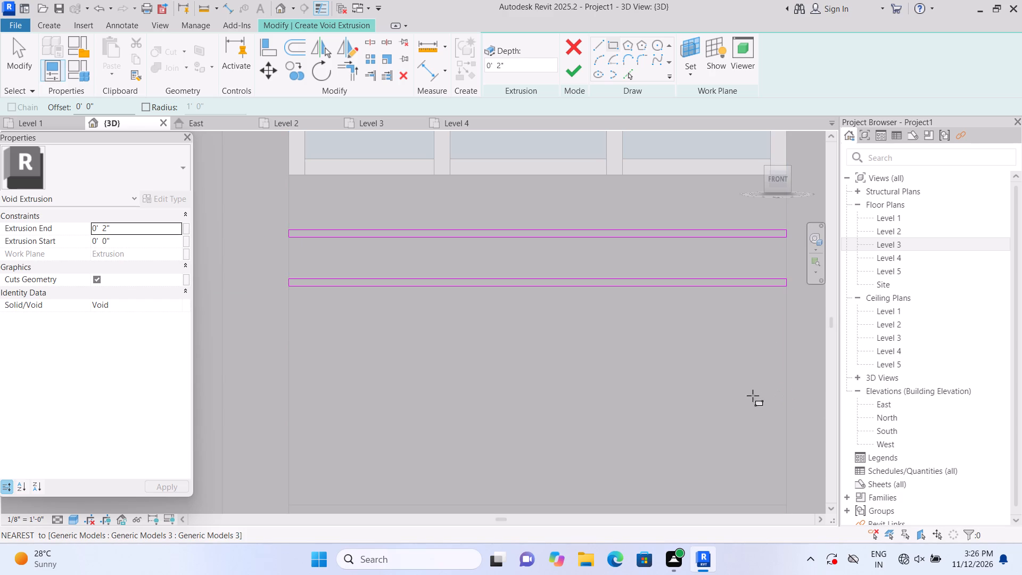
Sketch a third thin full-width rectangle below the second strip, keeping similar spacing between the strips.
scroll(399, 300, down, 2)
scroll(336, 325, up, 1)
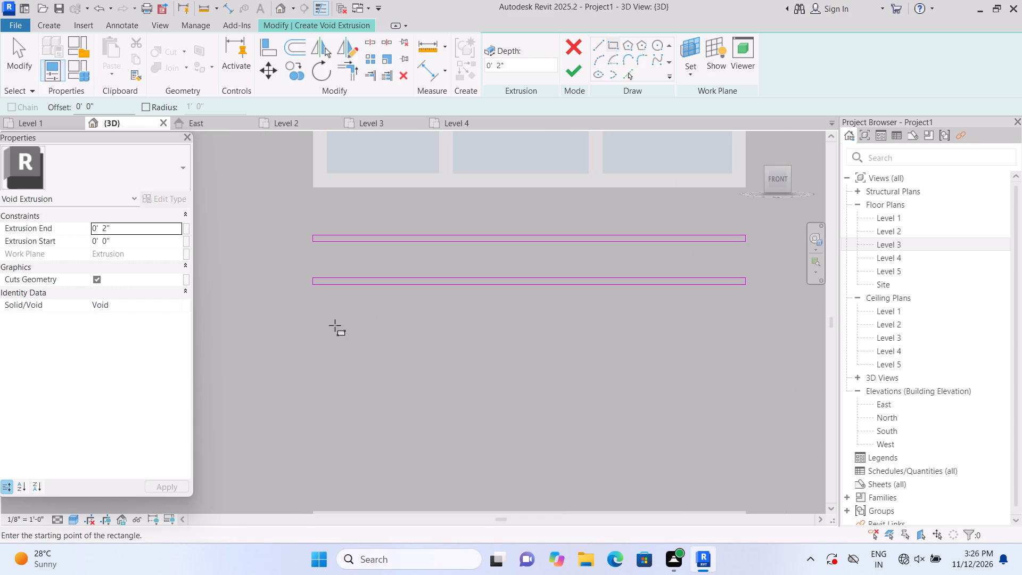
scroll(335, 325, up, 1)
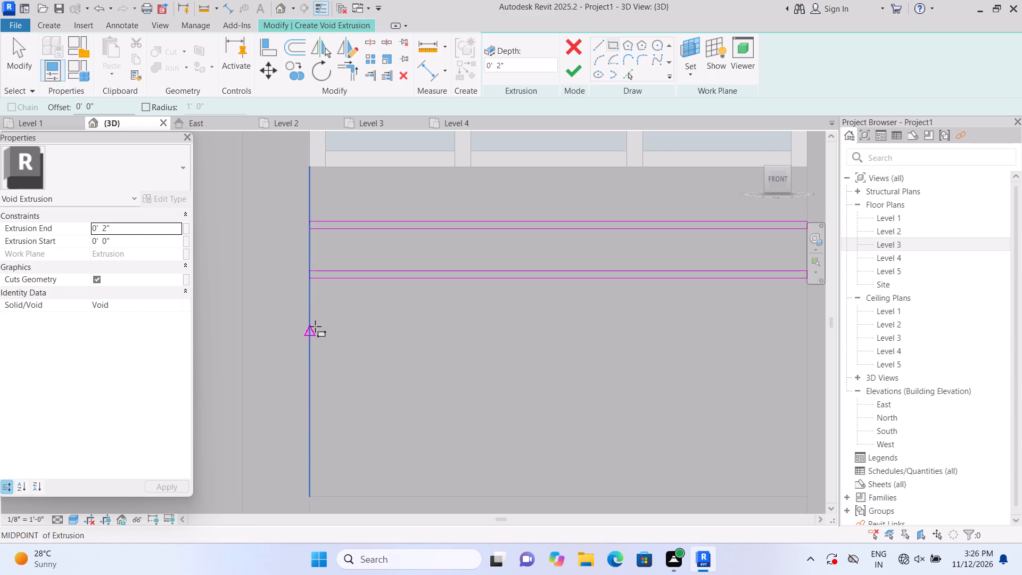
click(312, 318)
scroll(486, 385, down, 6)
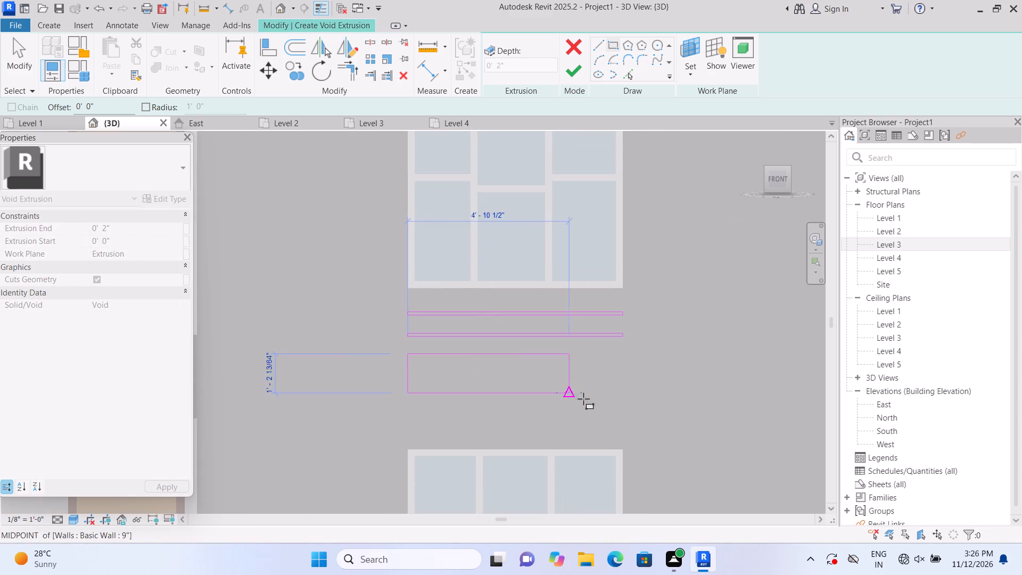
scroll(611, 400, up, 6)
scroll(625, 350, up, 2)
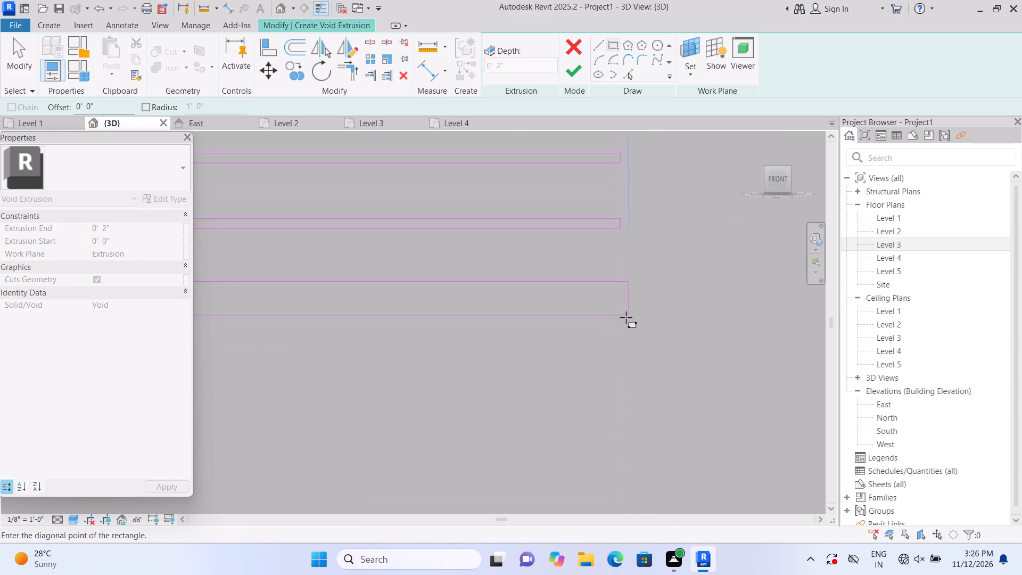
click(623, 288)
scroll(644, 286, down, 4)
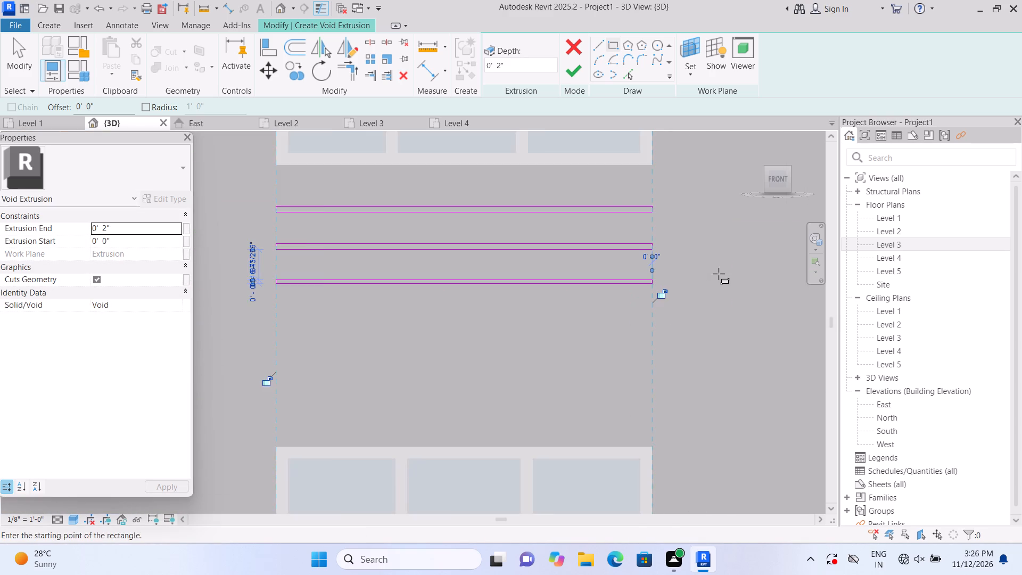
scroll(719, 275, down, 1)
key(Escape)
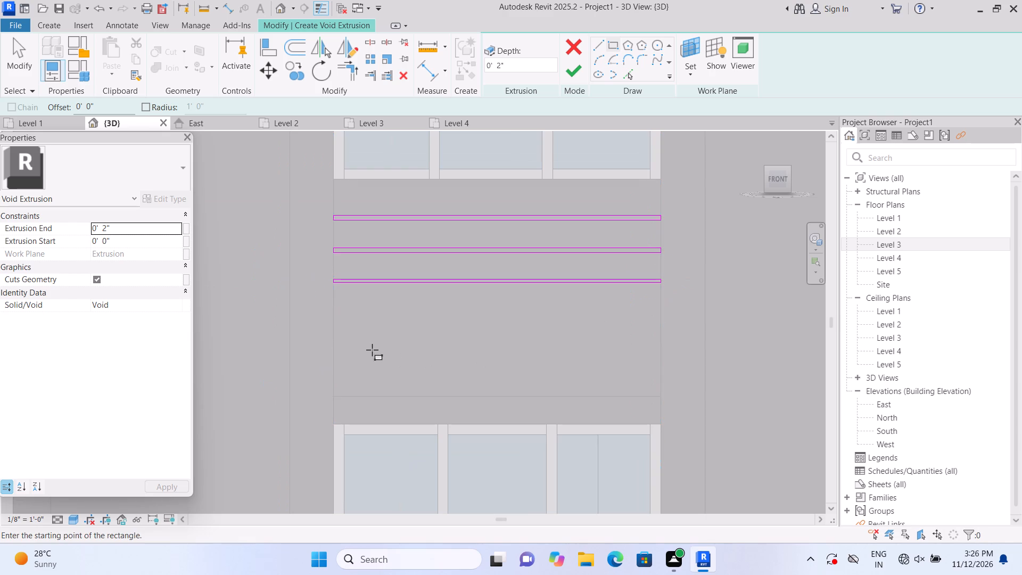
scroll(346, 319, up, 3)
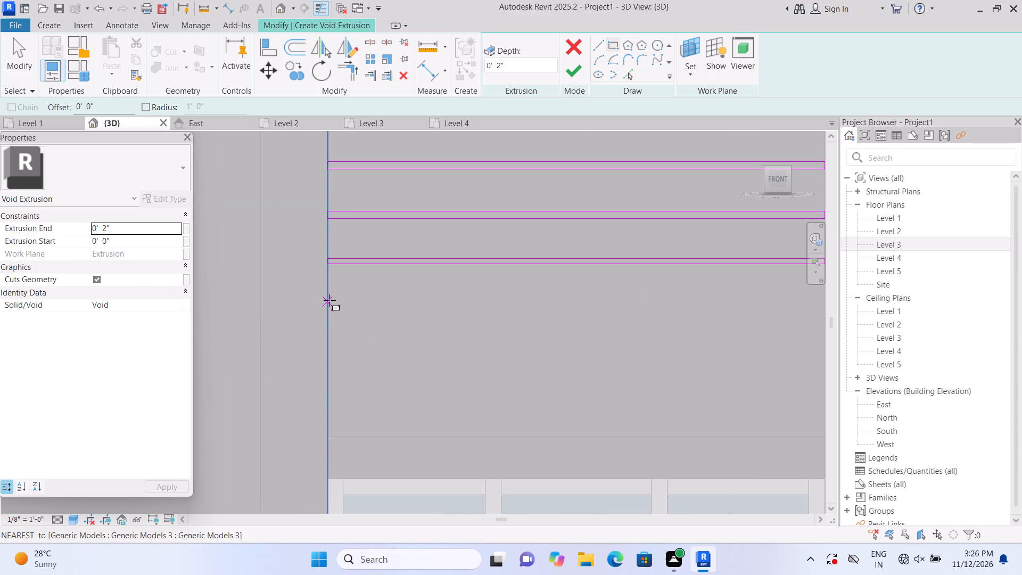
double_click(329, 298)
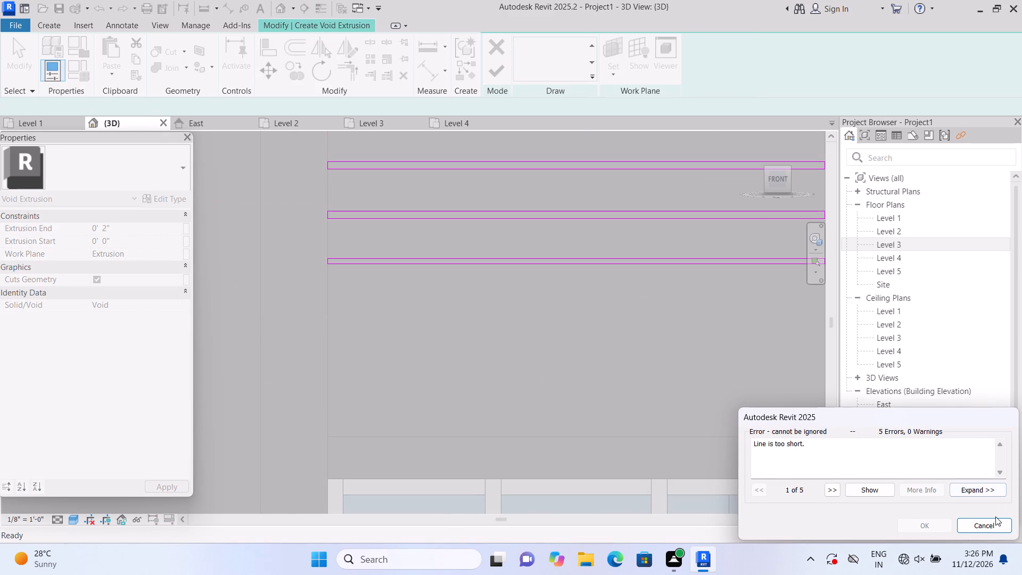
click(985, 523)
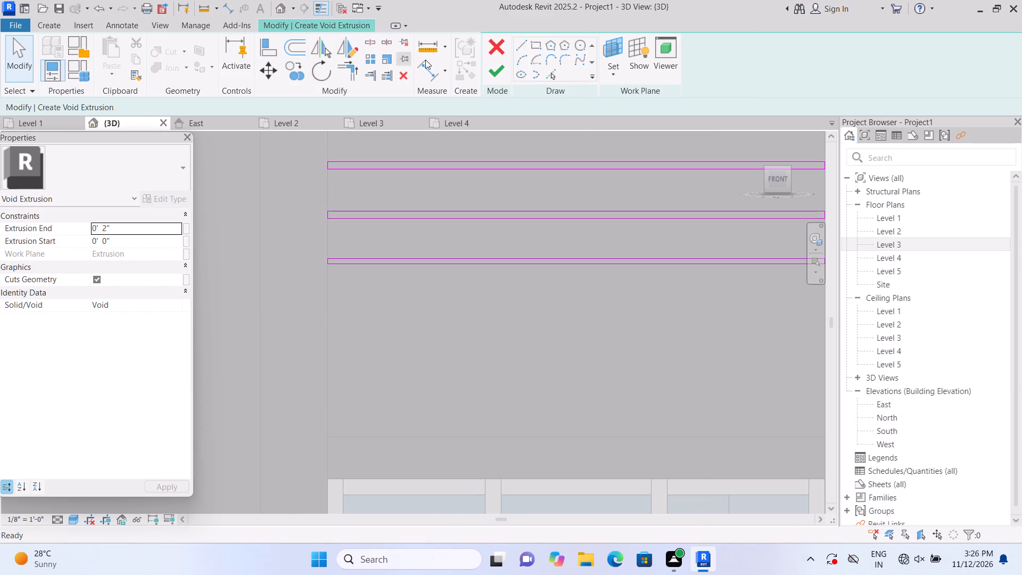
Sketch a fourth thin full-width rectangle across the central panel, a short distance below the third strip.
click(535, 43)
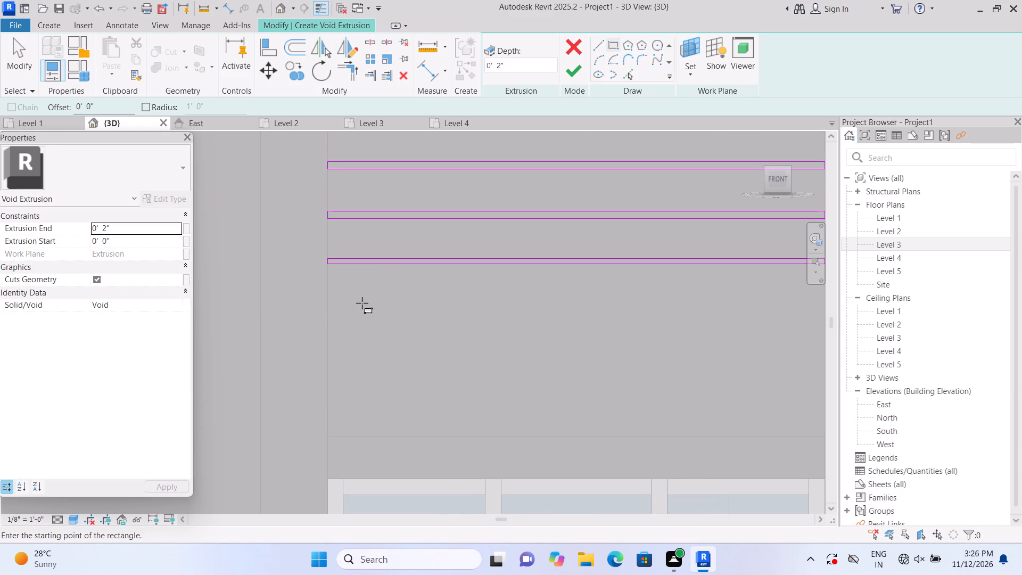
click(329, 298)
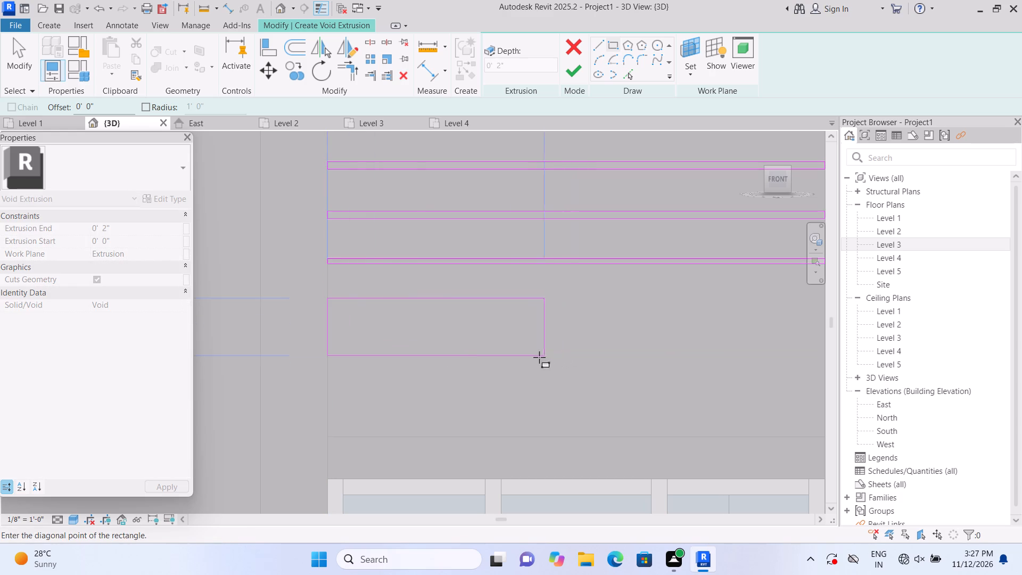
scroll(463, 352, down, 5)
scroll(452, 344, up, 1)
scroll(583, 361, up, 3)
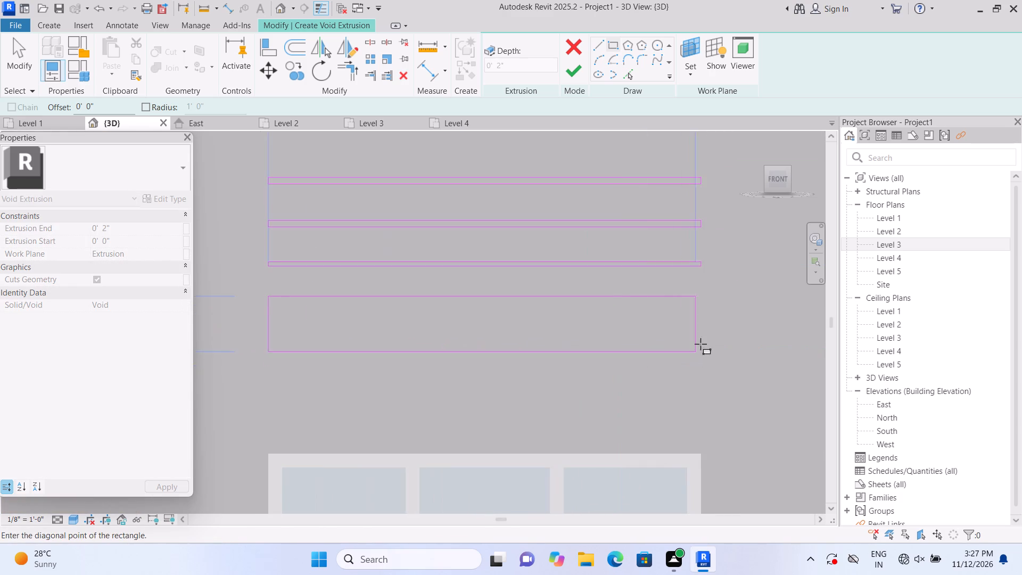
scroll(703, 342, up, 5)
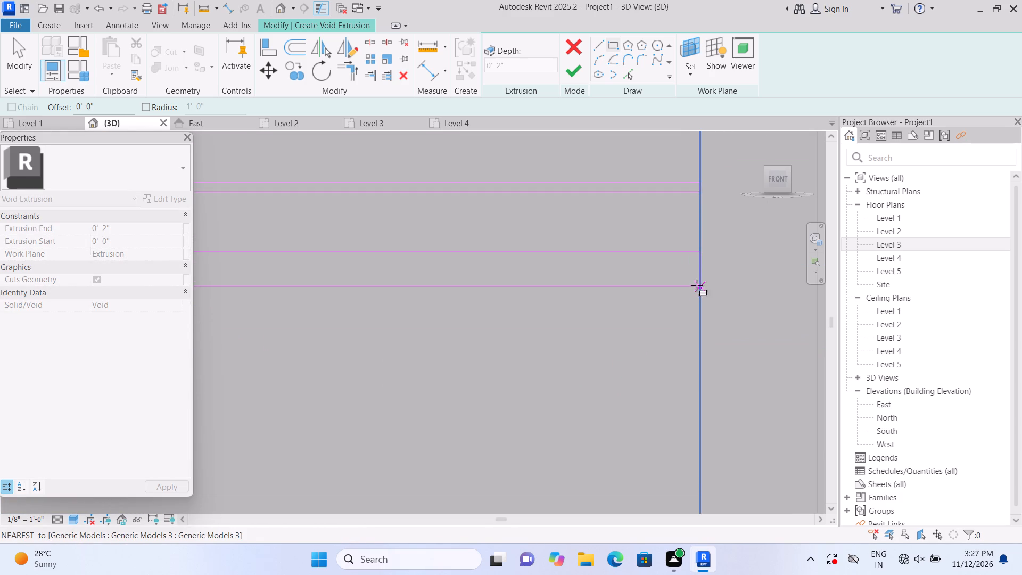
click(695, 259)
key(Escape)
Sketch a fifth thin full-width rectangle across the panel below the fourth strip, keeping similar spacing.
scroll(703, 259, down, 2)
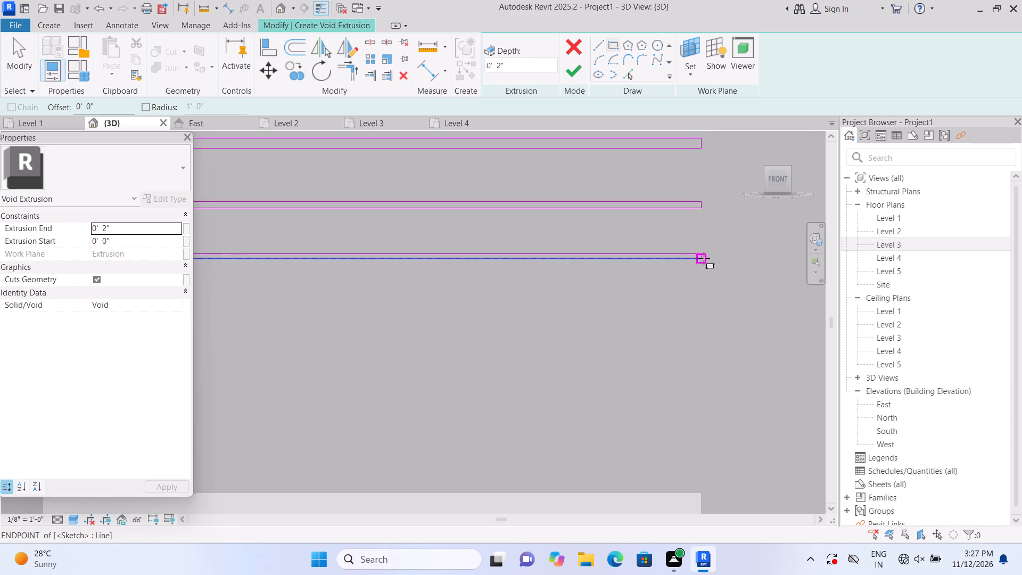
scroll(702, 266, down, 4)
scroll(357, 341, up, 2)
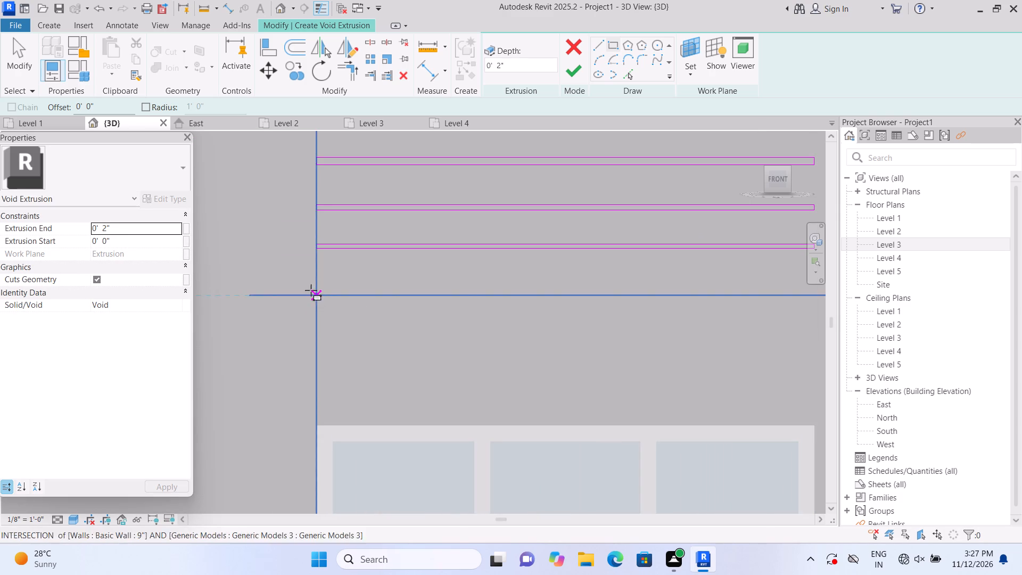
click(312, 280)
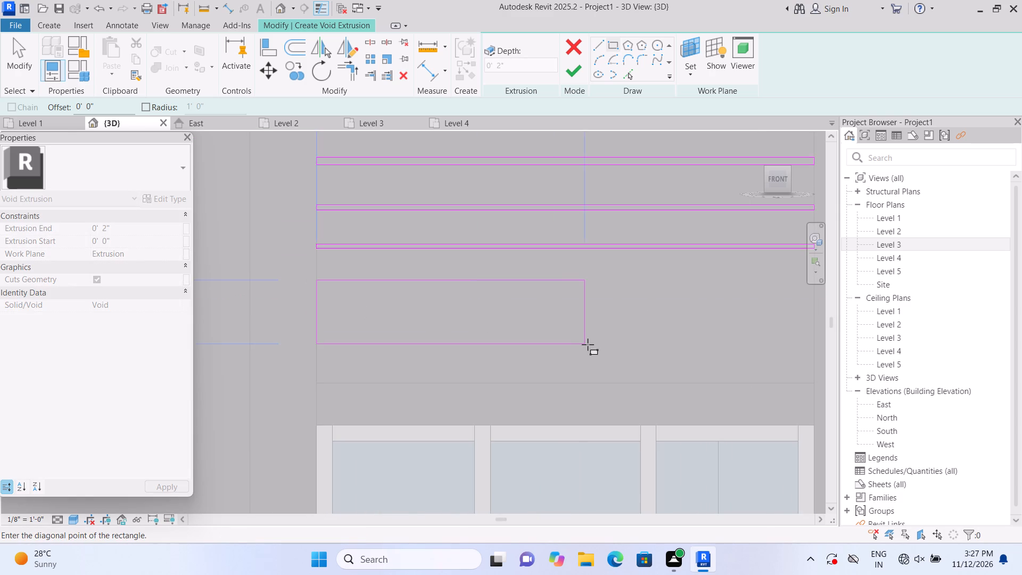
scroll(584, 345, down, 3)
scroll(704, 347, up, 1)
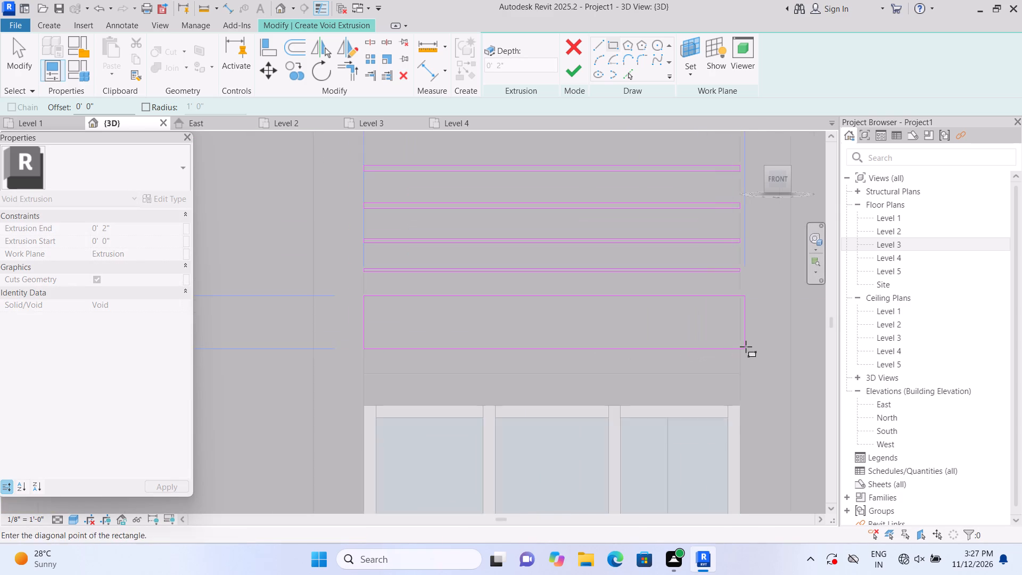
scroll(746, 347, up, 5)
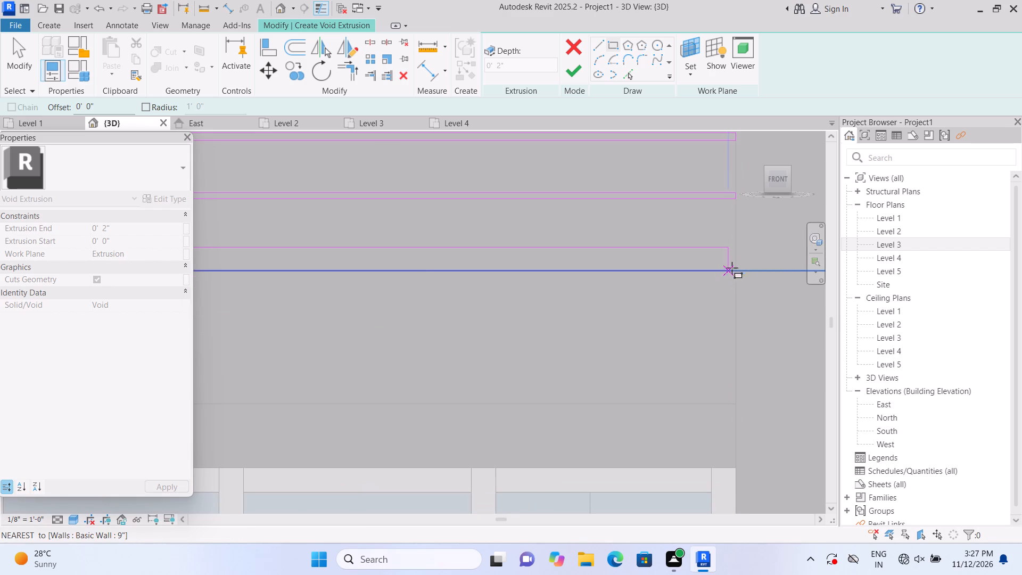
click(738, 254)
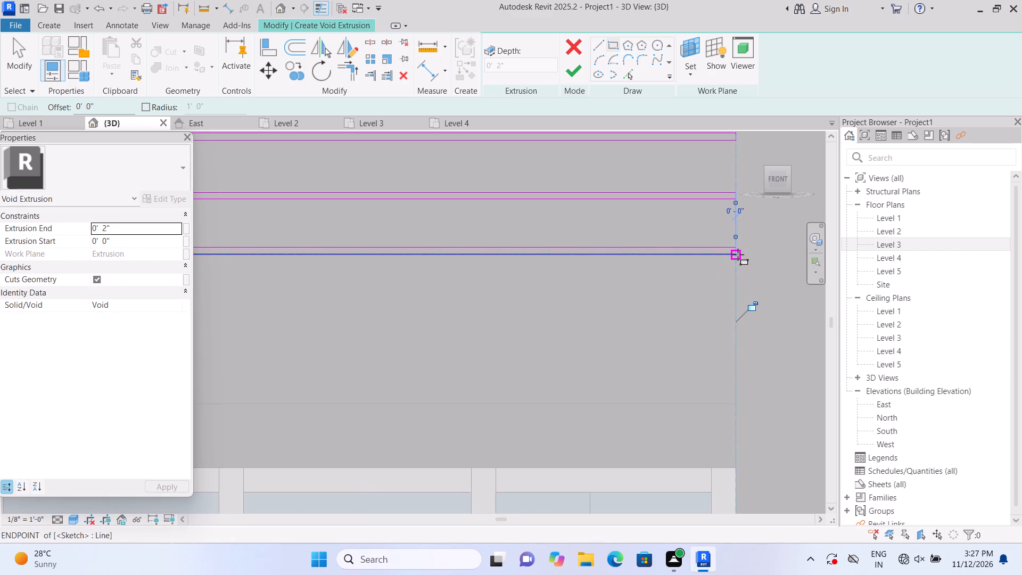
key(Escape)
Sketch a sixth thin rectangle from edge to edge of the panel, a short distance below the fifth strip.
scroll(757, 263, down, 5)
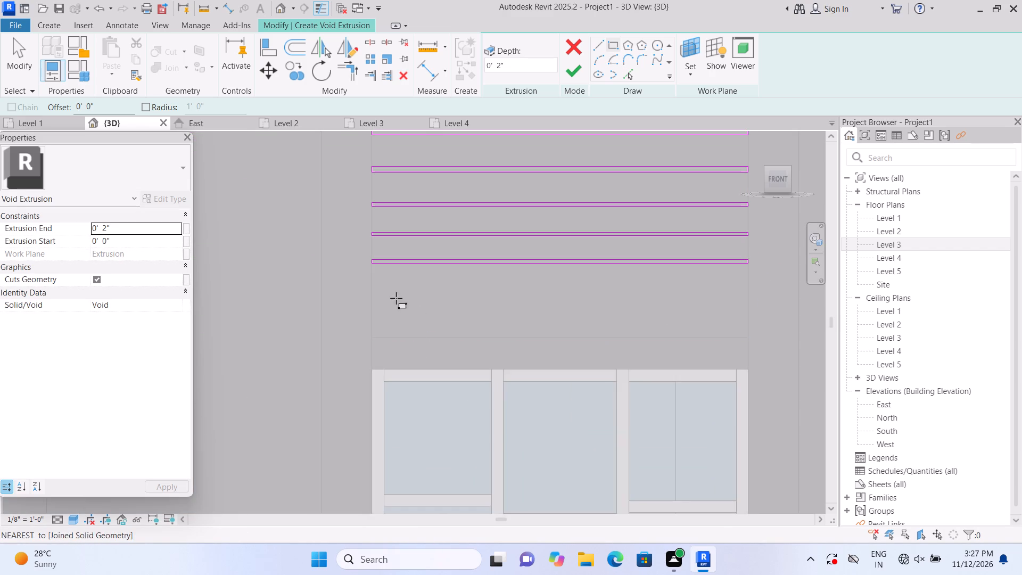
scroll(383, 291, up, 2)
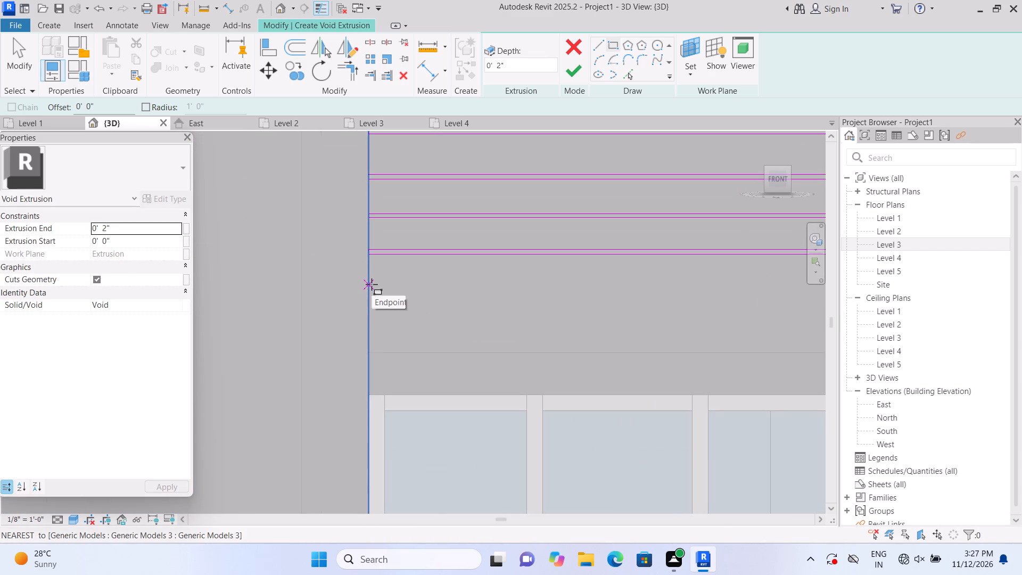
click(372, 283)
scroll(702, 371, down, 2)
scroll(623, 361, down, 3)
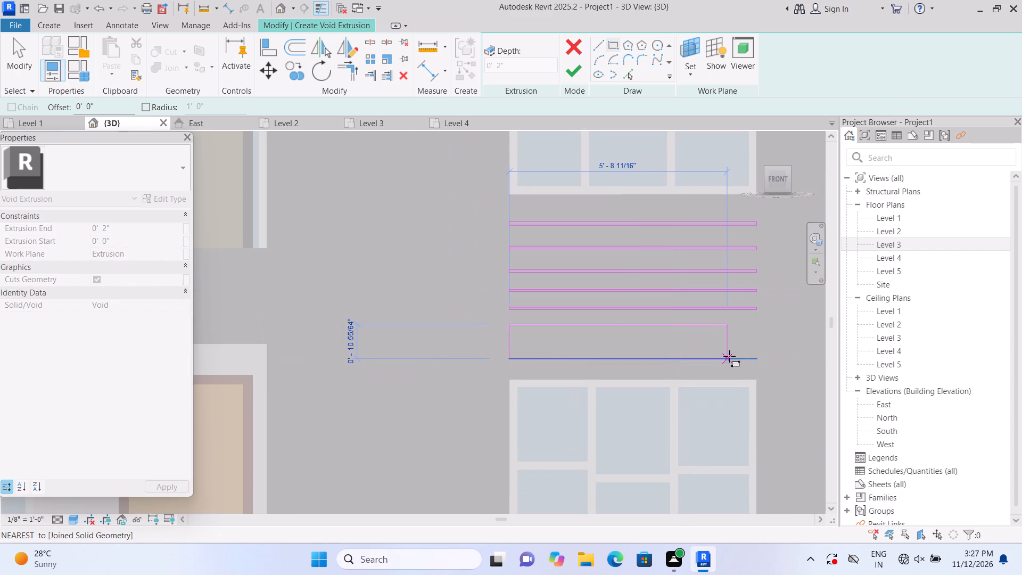
scroll(754, 363, up, 7)
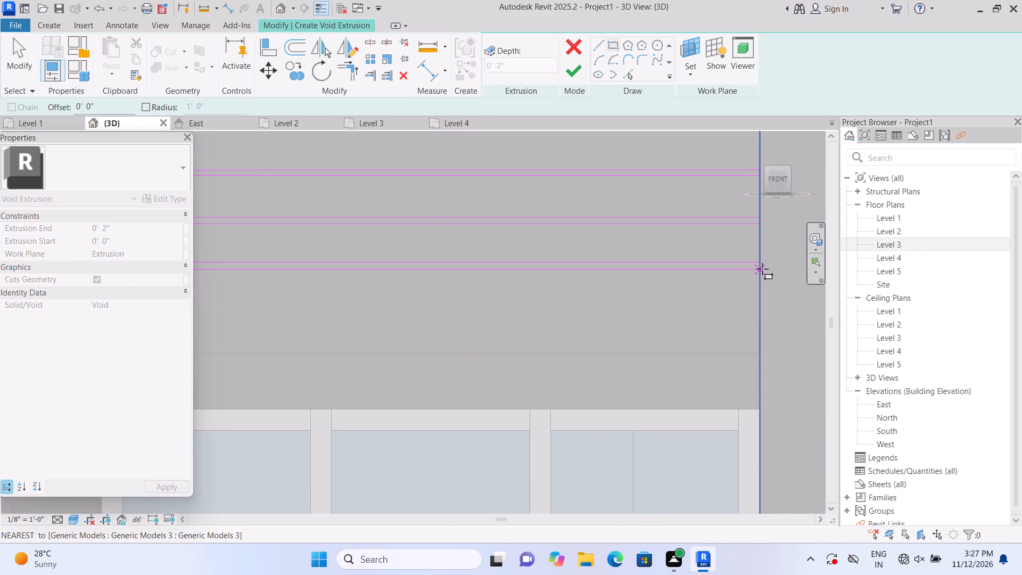
click(762, 269)
key(Escape)
Sketch a seventh thin full-width rectangle below the sixth strip, above the lower window.
scroll(773, 285, down, 4)
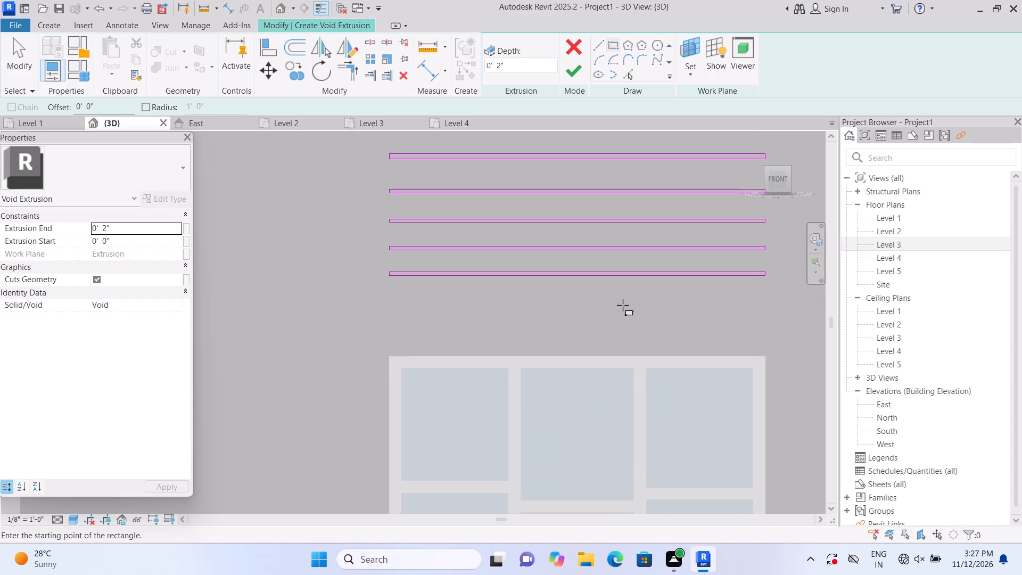
scroll(613, 308, up, 2)
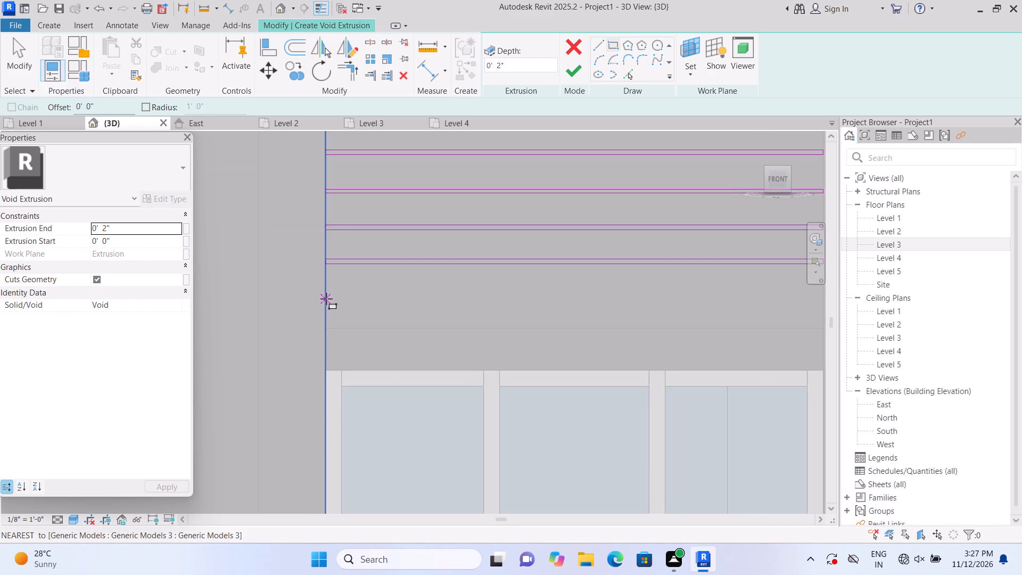
click(327, 294)
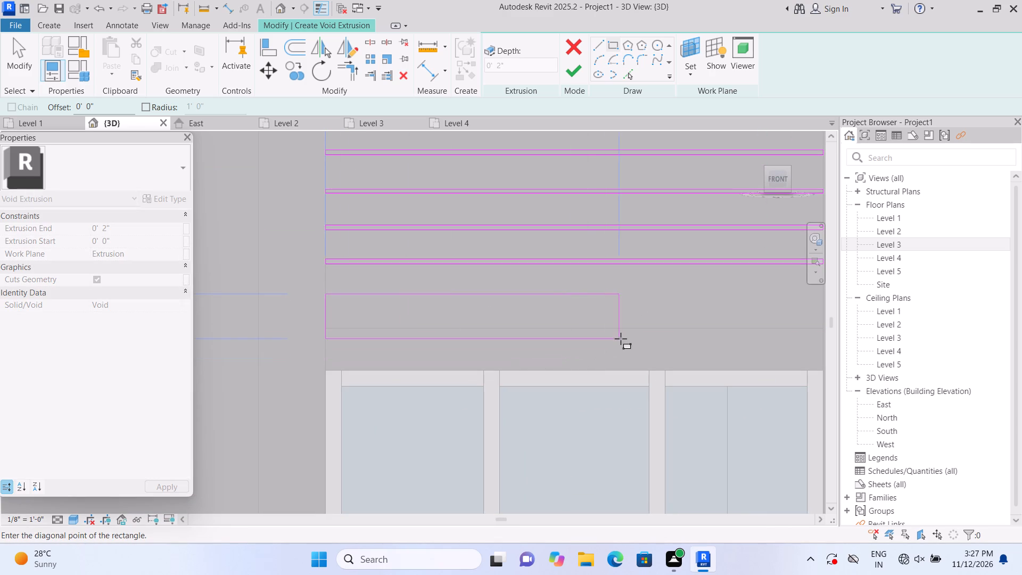
middle_drag(477, 355, 472, 356)
scroll(490, 354, down, 3)
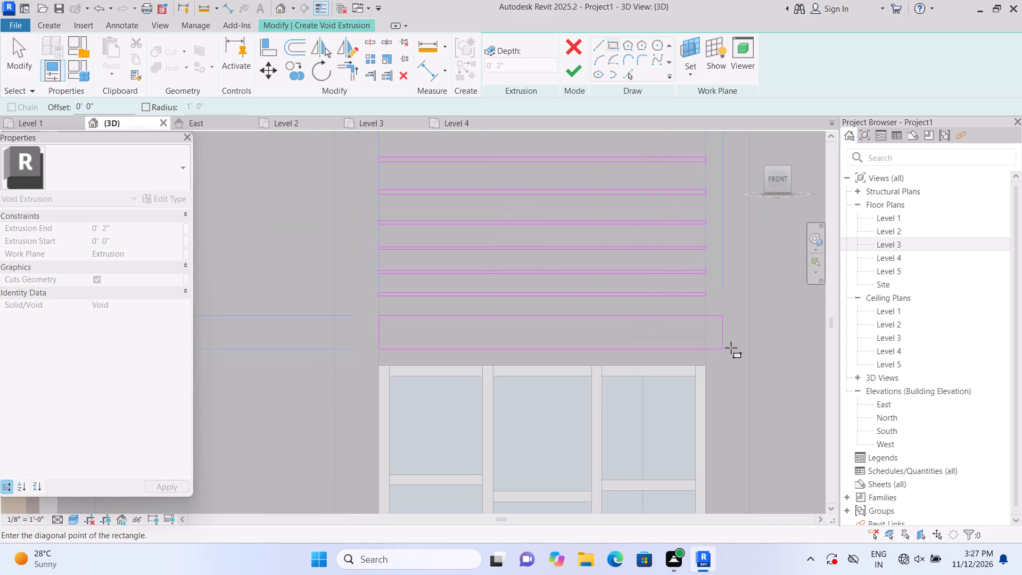
scroll(714, 348, up, 6)
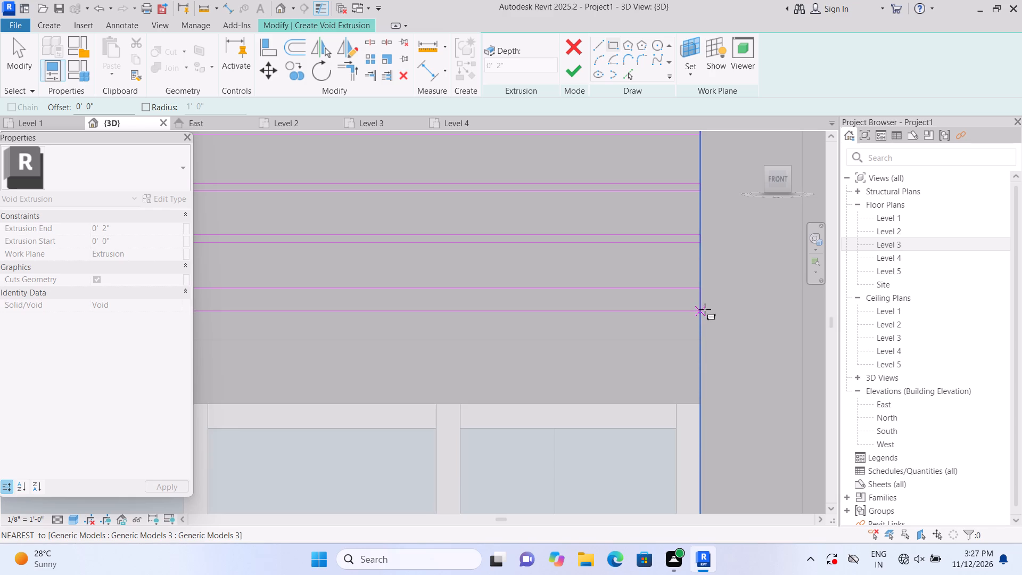
click(704, 295)
Set the void's extrusion end to 1" and finish the sketch to cut the grooves into the central panel.
scroll(707, 300, down, 7)
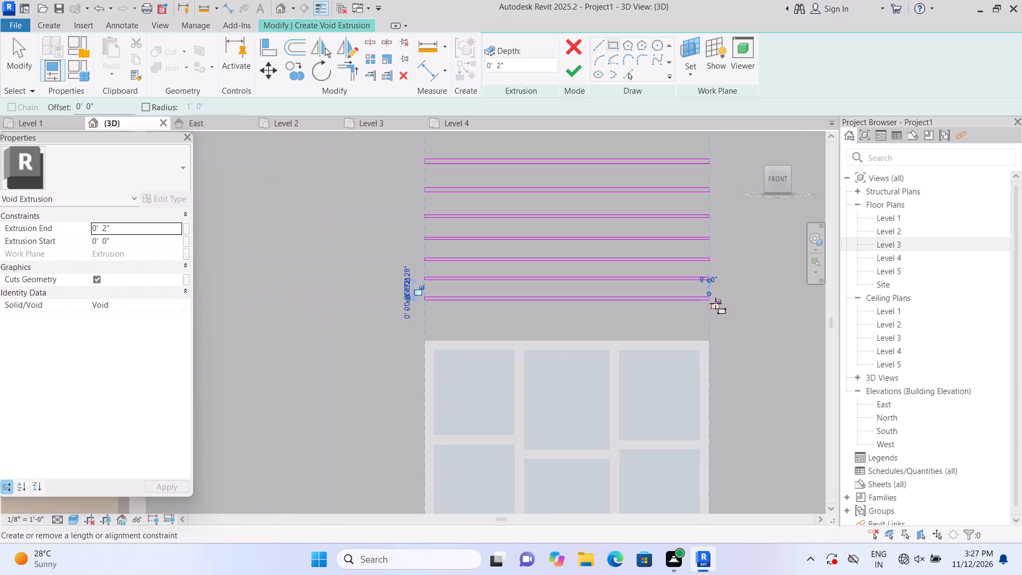
scroll(533, 329, up, 1)
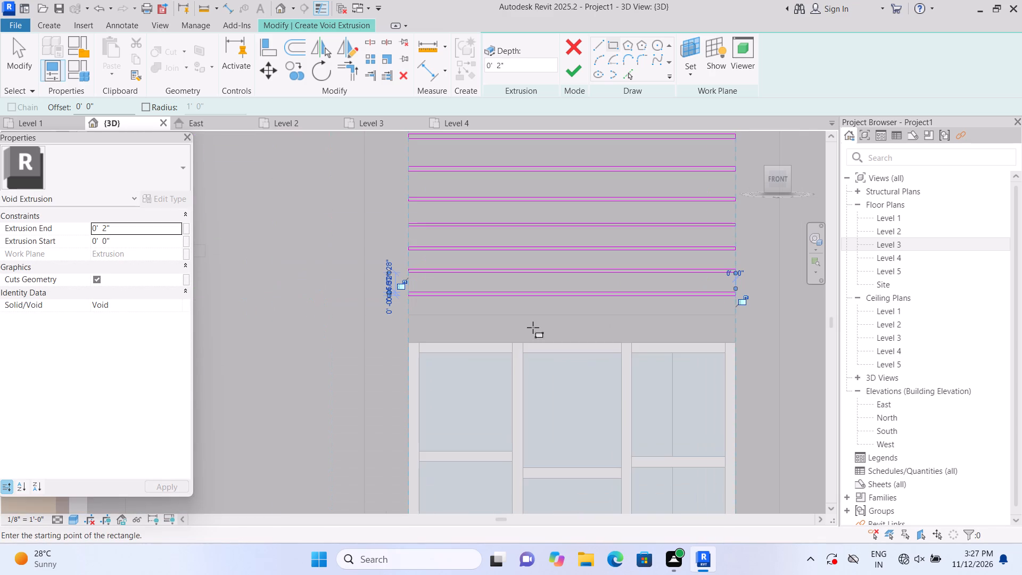
scroll(533, 327, up, 4)
scroll(537, 324, down, 6)
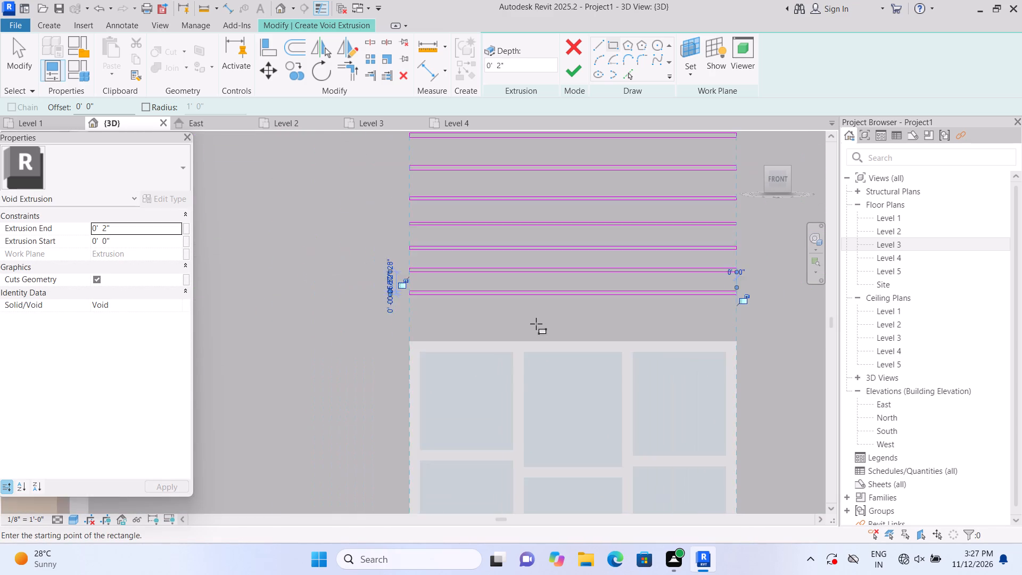
scroll(536, 324, down, 4)
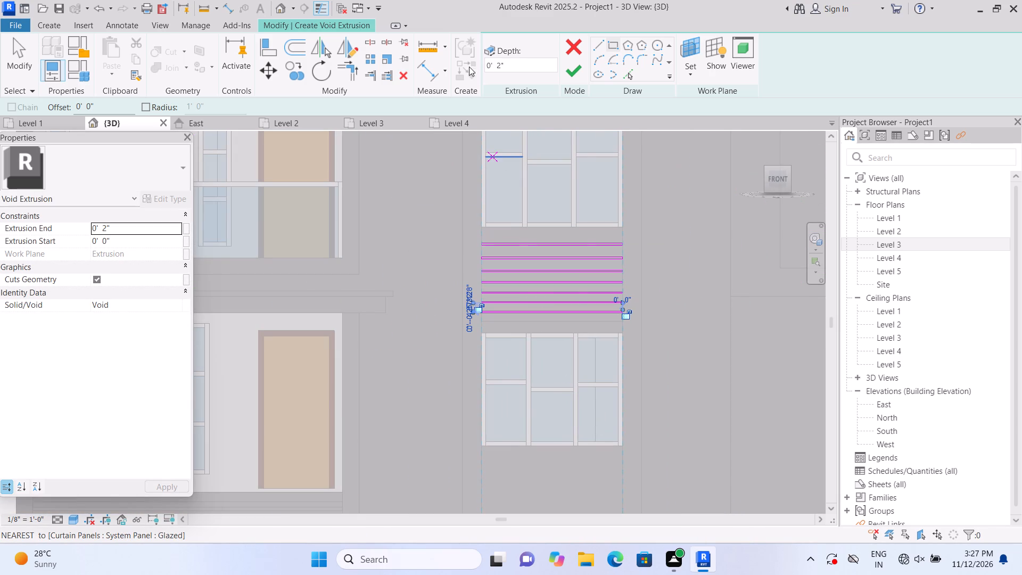
click(120, 230)
key(BackSpace)
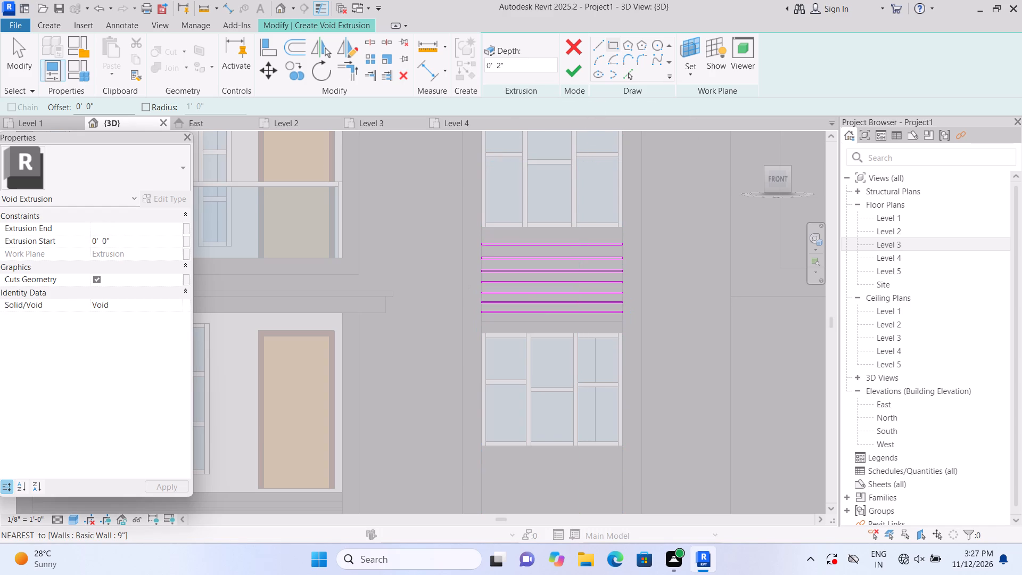
text(1")
key(Return)
click(569, 74)
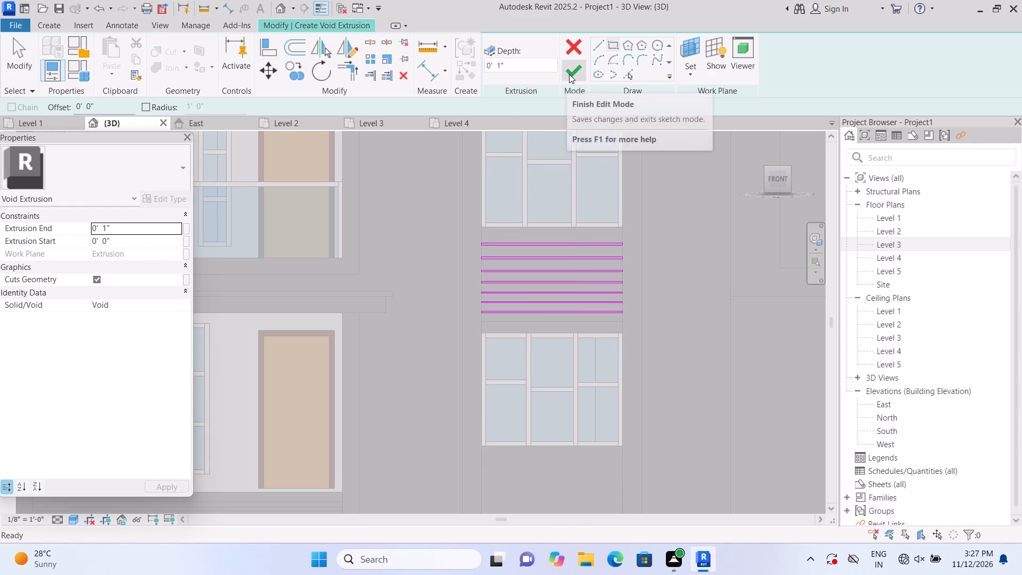
scroll(571, 205, down, 3)
click(628, 483)
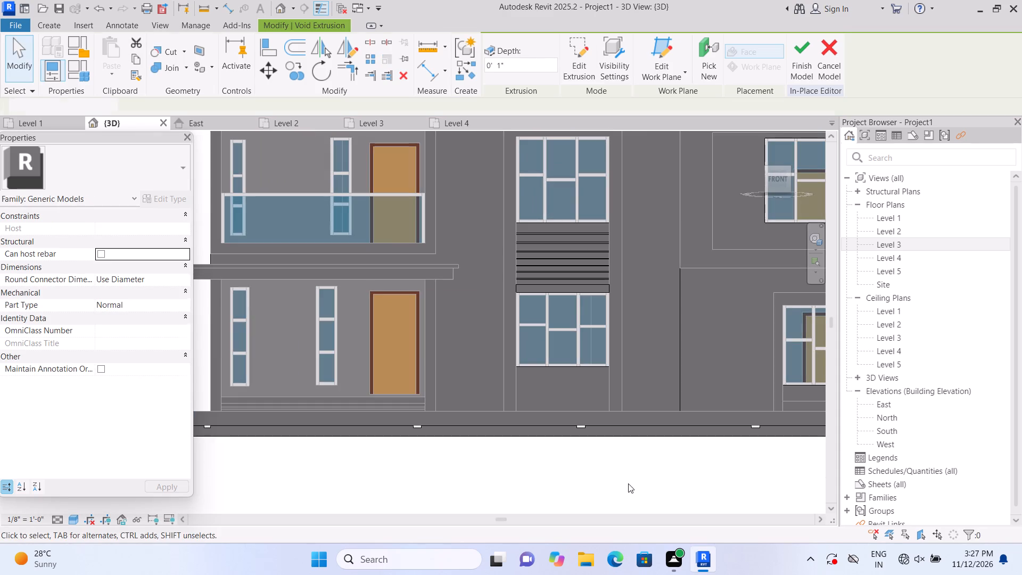
Start another void extrusion and set its work plane to the grooved face of the central panel.
scroll(604, 305, up, 3)
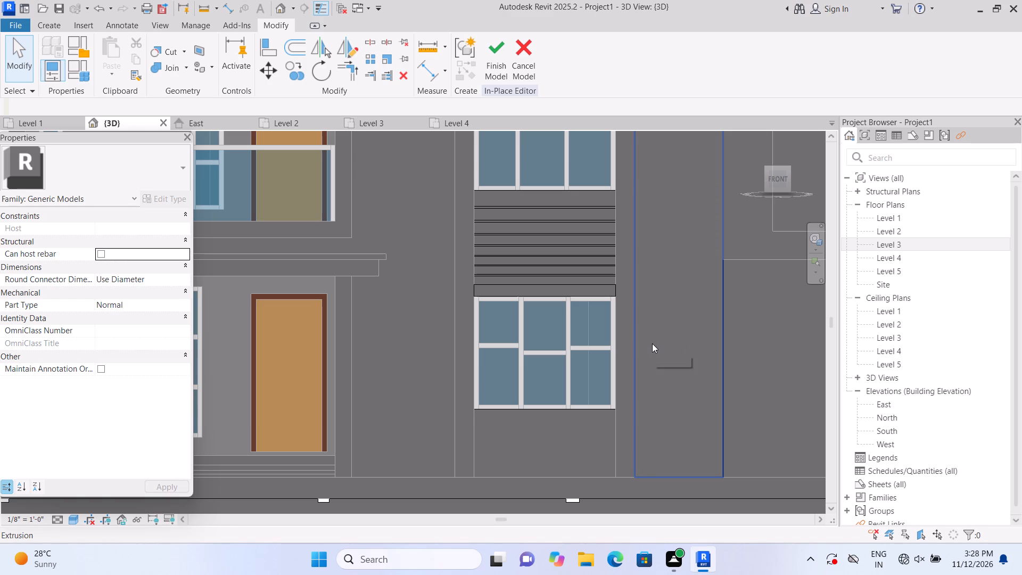
scroll(631, 235, up, 5)
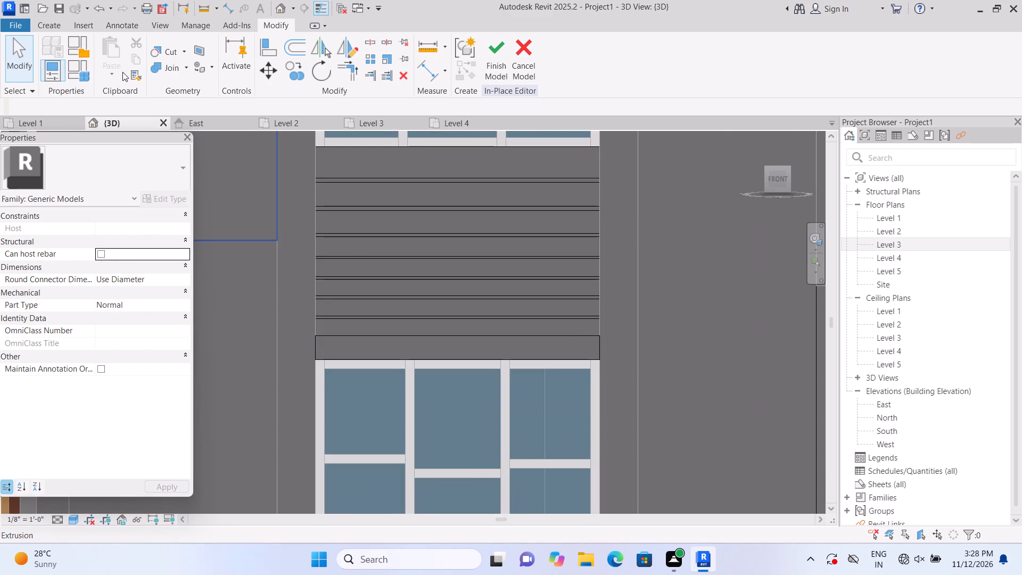
click(52, 27)
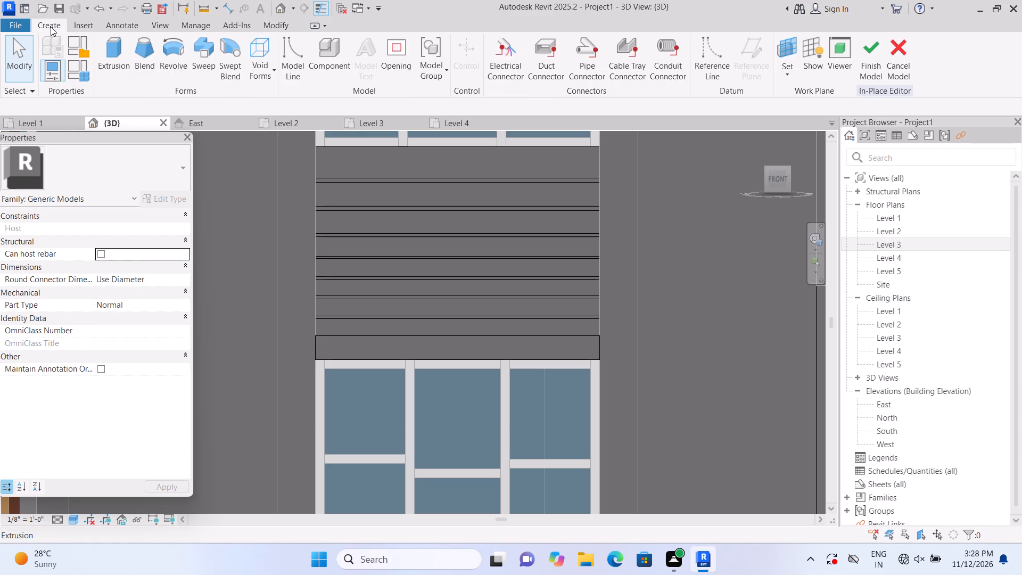
click(270, 72)
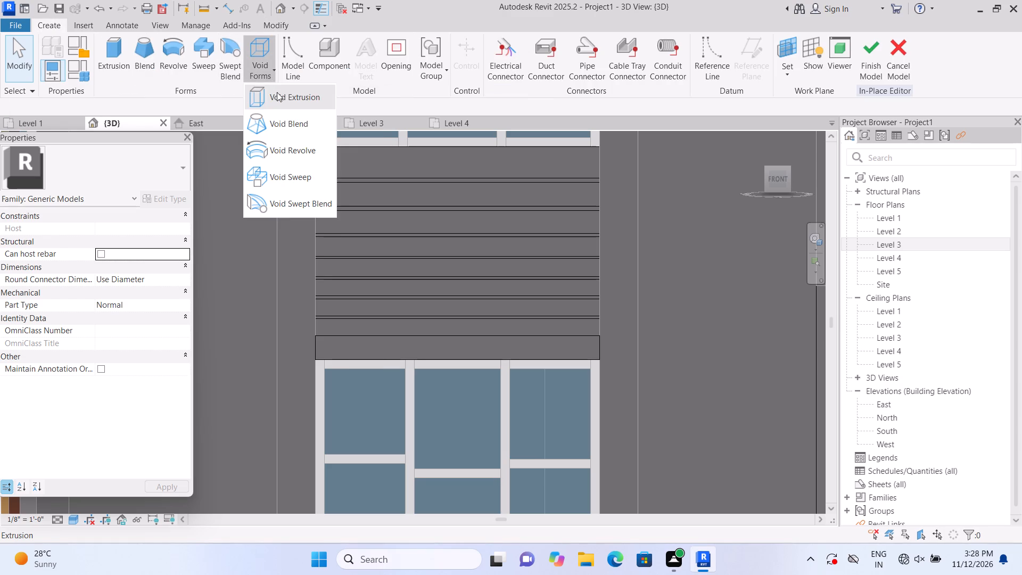
click(277, 93)
click(695, 74)
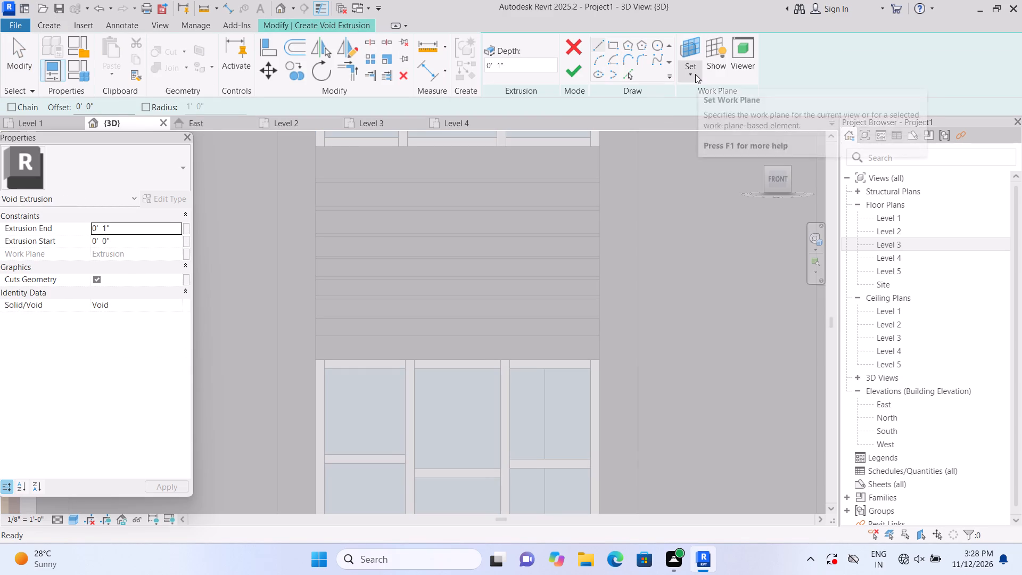
click(708, 130)
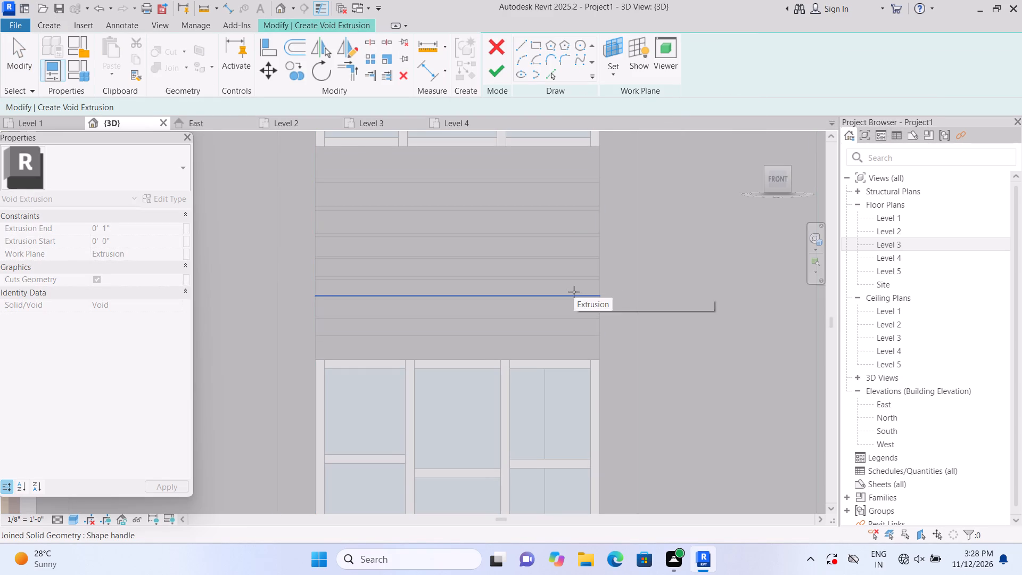
click(533, 290)
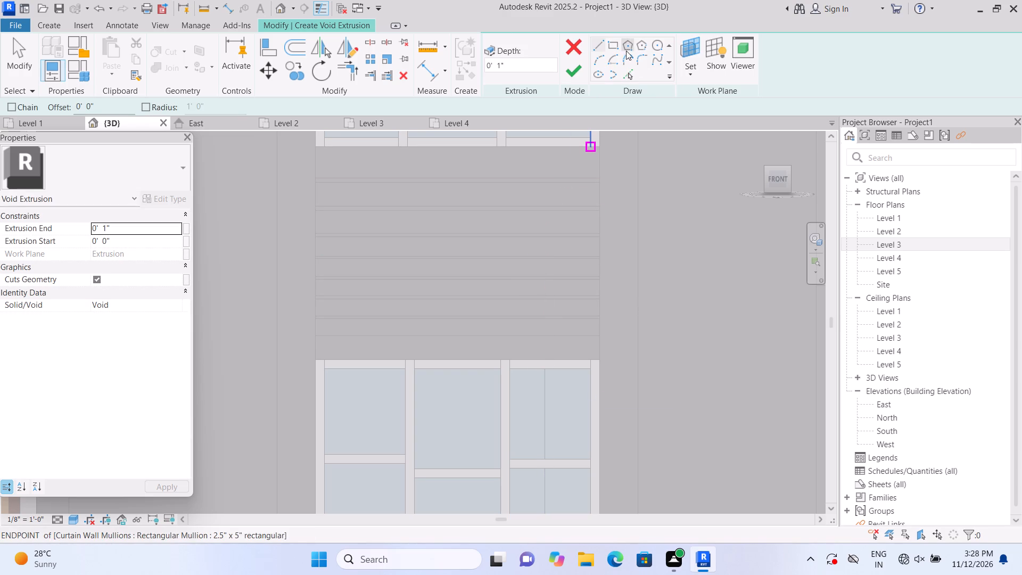
Sketch a thin vertical rectangle near the central panel's left edge, from the upper window's bottom edge down to the lowest horizontal groove.
click(610, 46)
scroll(477, 219, up, 1)
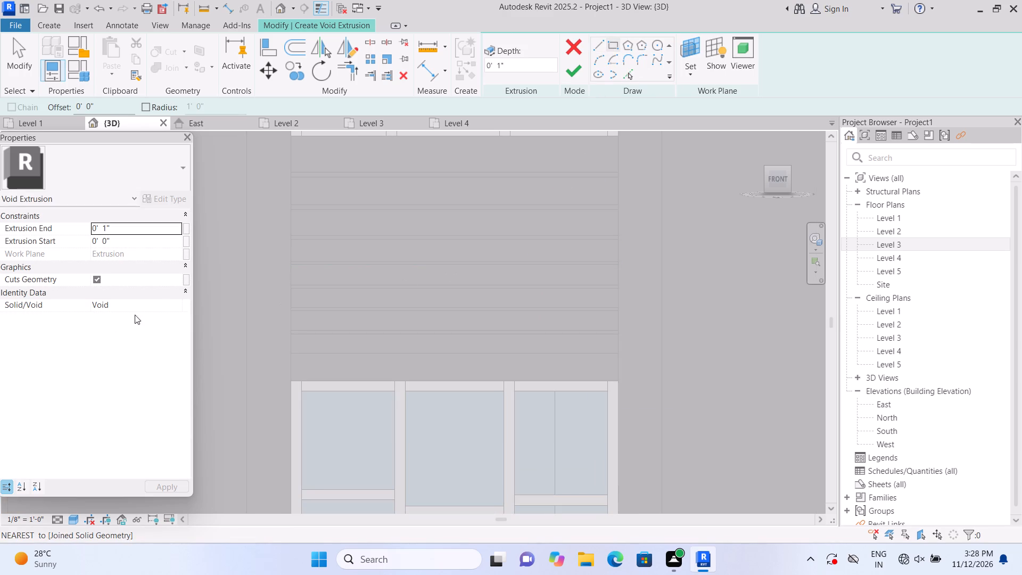
scroll(270, 272, up, 1)
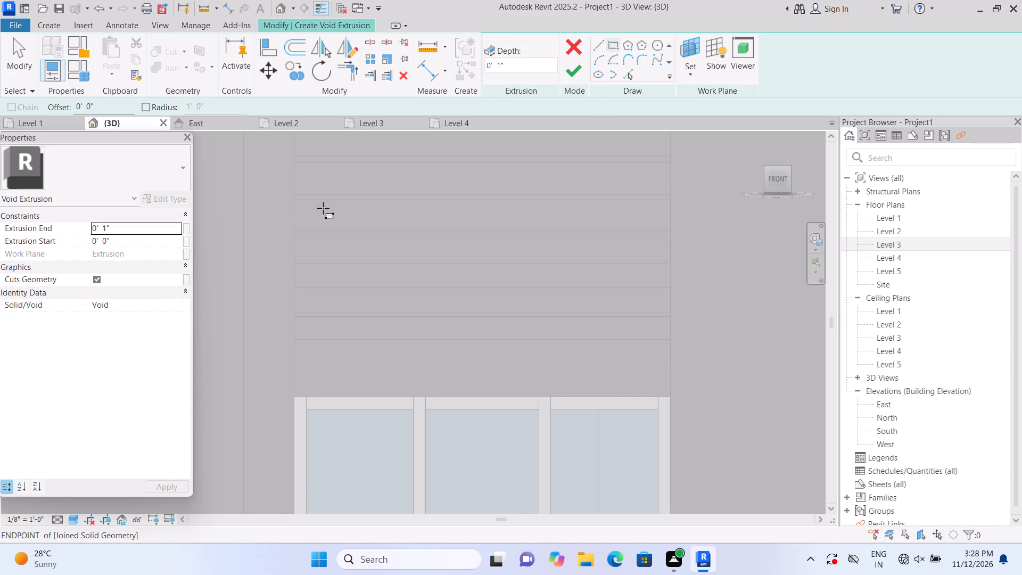
scroll(319, 202, down, 2)
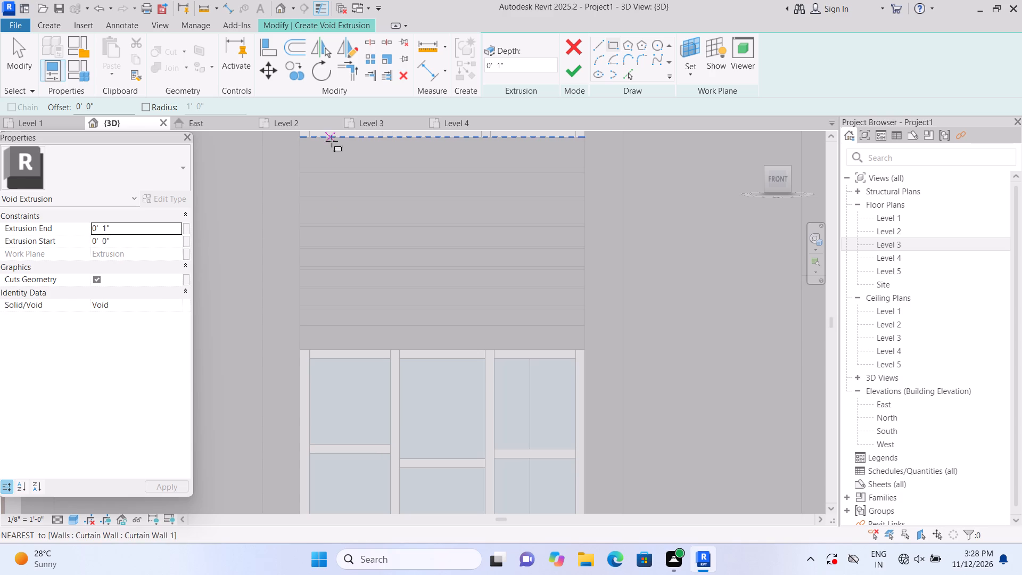
click(345, 141)
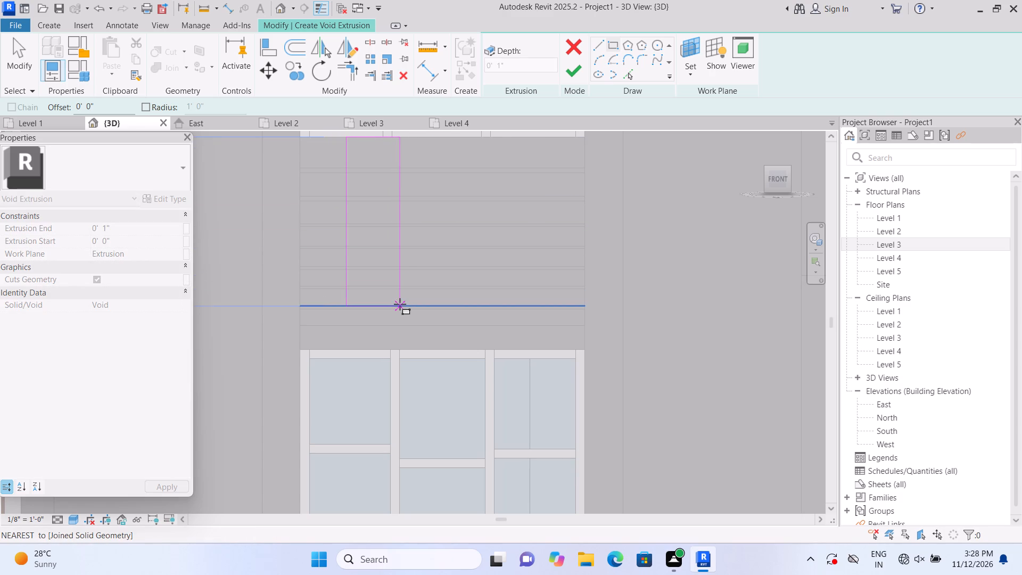
scroll(400, 305, up, 2)
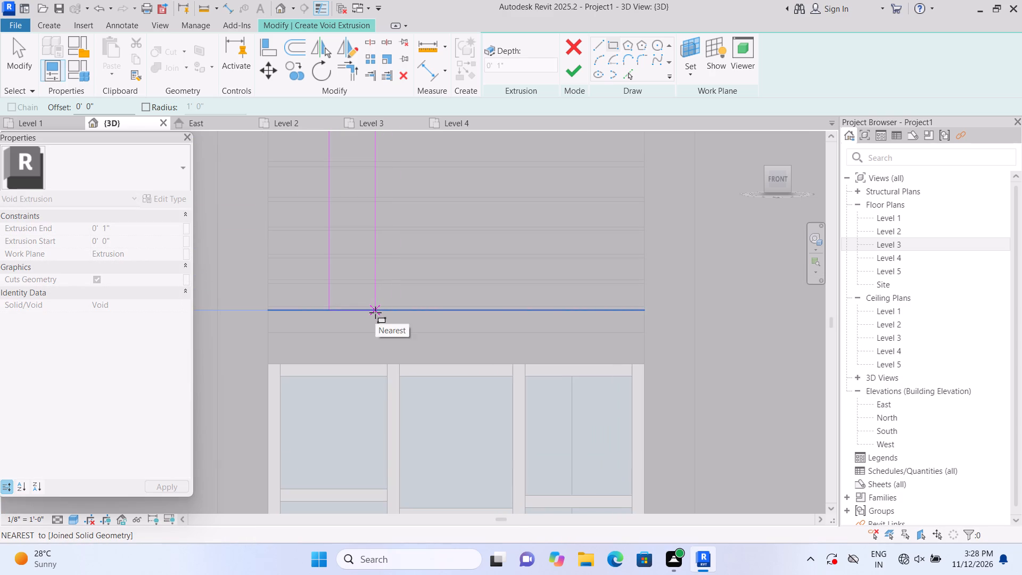
scroll(375, 313, up, 1)
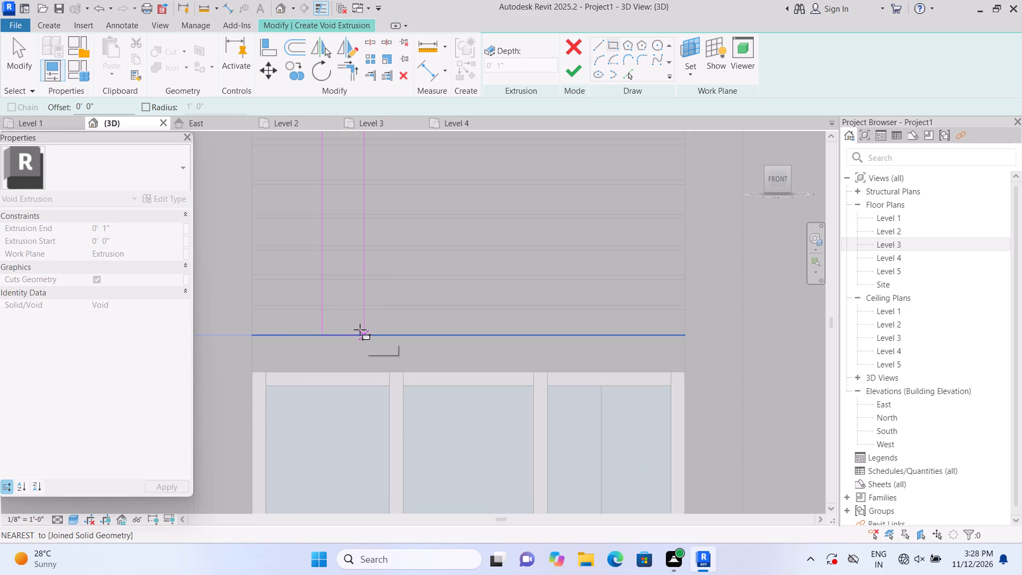
click(327, 331)
scroll(329, 331, down, 5)
key(Escape)
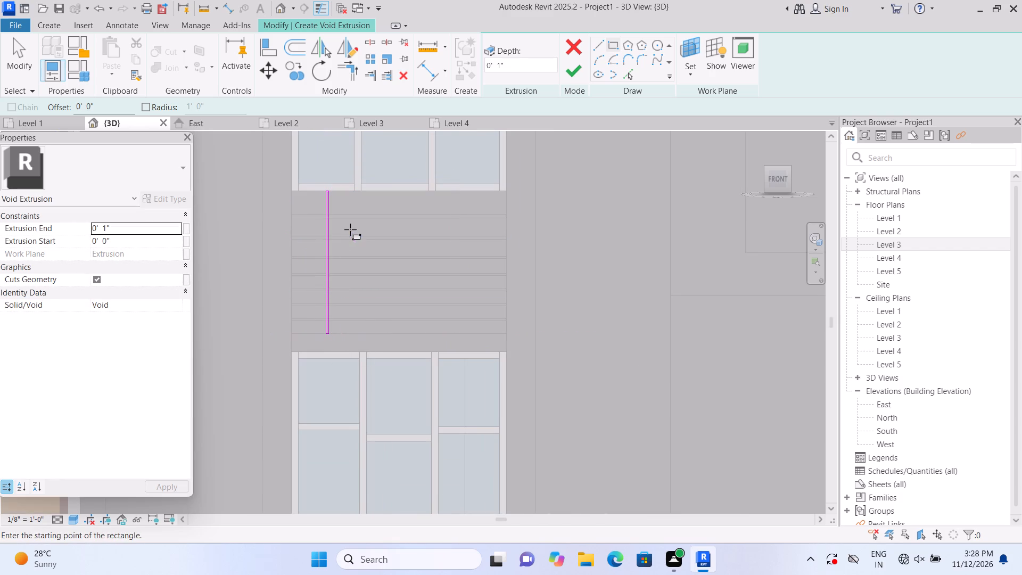
Sketch a second thin vertical rectangle to the right of the first, from the upper window to the lowest groove.
click(370, 194)
scroll(391, 314, up, 4)
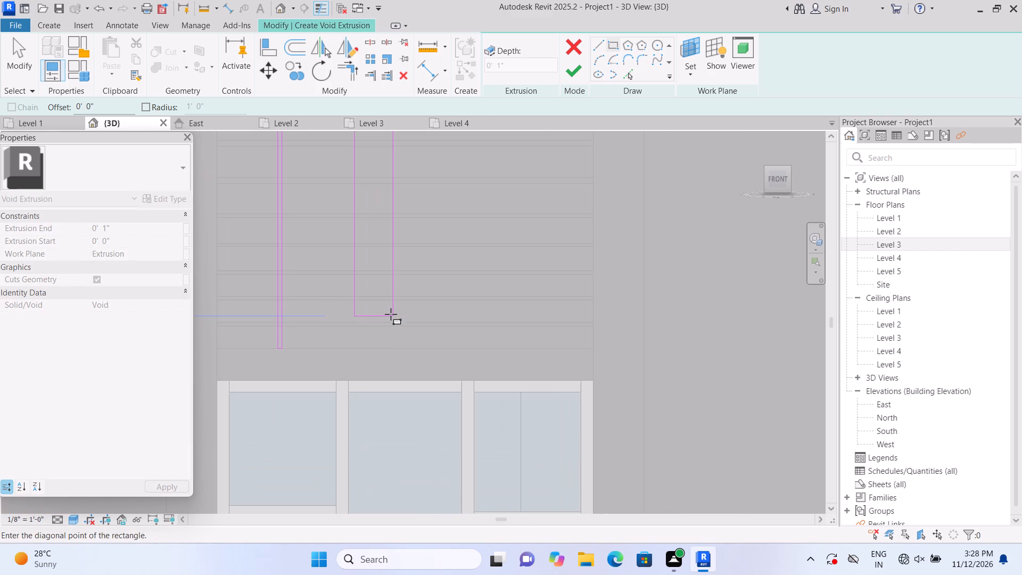
scroll(386, 346, up, 3)
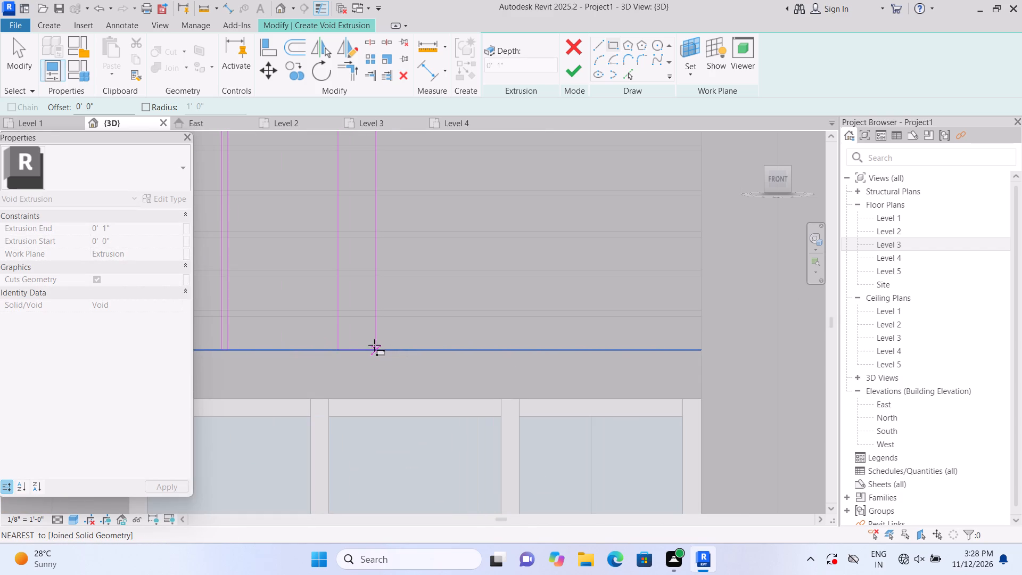
double_click(346, 348)
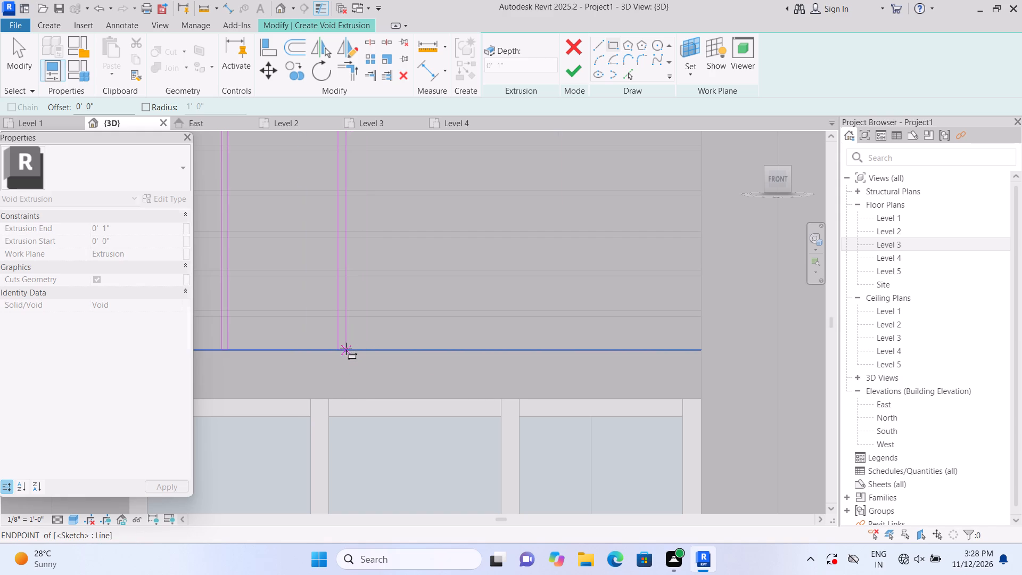
key(Escape)
Sketch a third thin vertical rectangle near the middle of the panel, from the upper window to the lowest groove.
scroll(401, 311, down, 5)
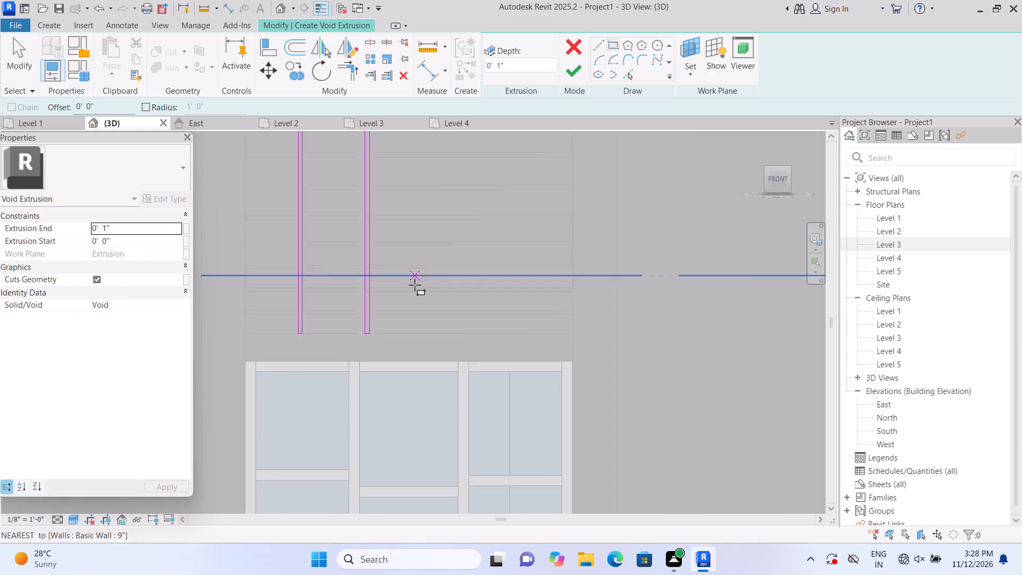
scroll(415, 285, down, 1)
scroll(414, 166, up, 1)
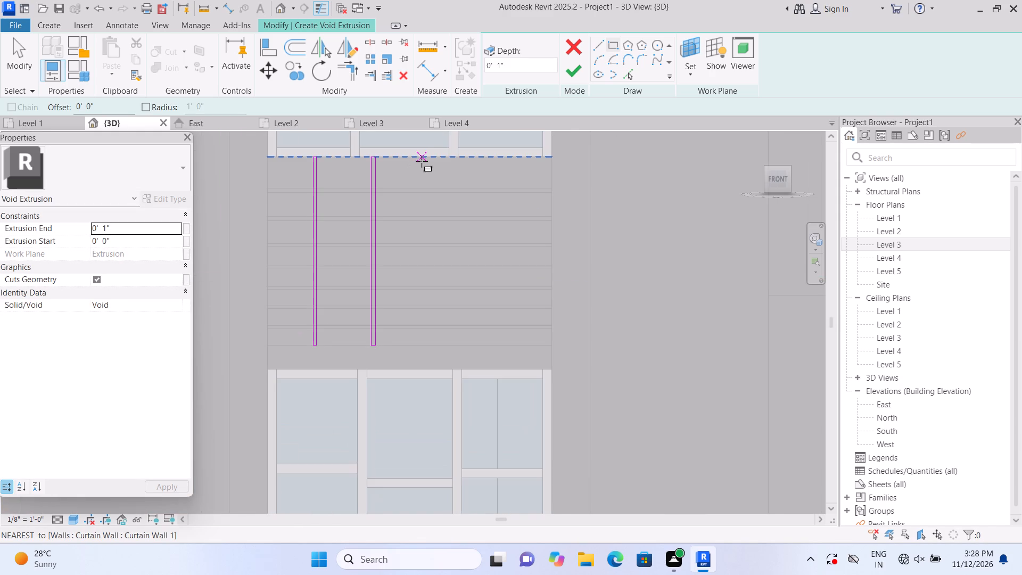
click(422, 161)
scroll(450, 338, up, 6)
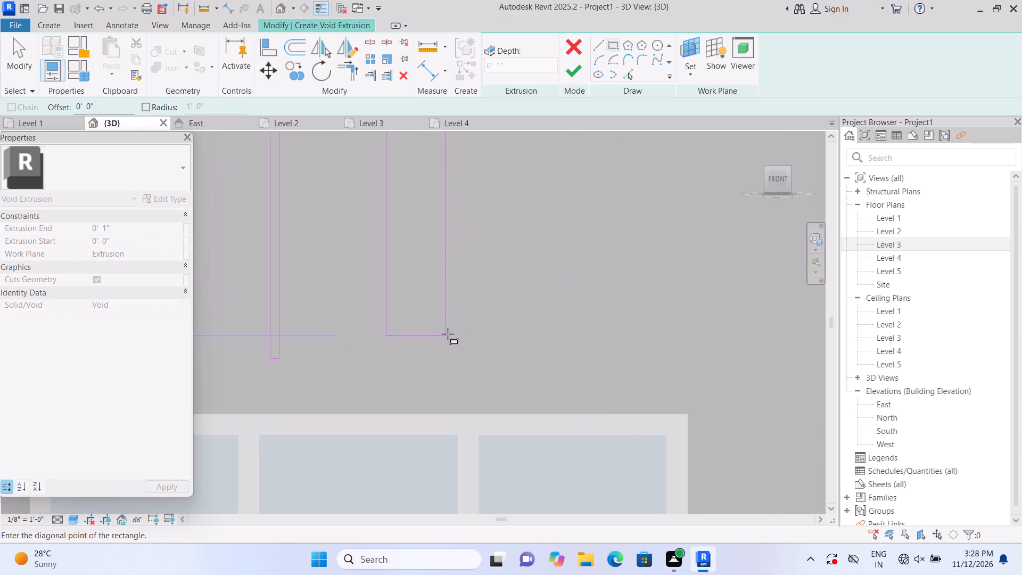
scroll(429, 350, up, 2)
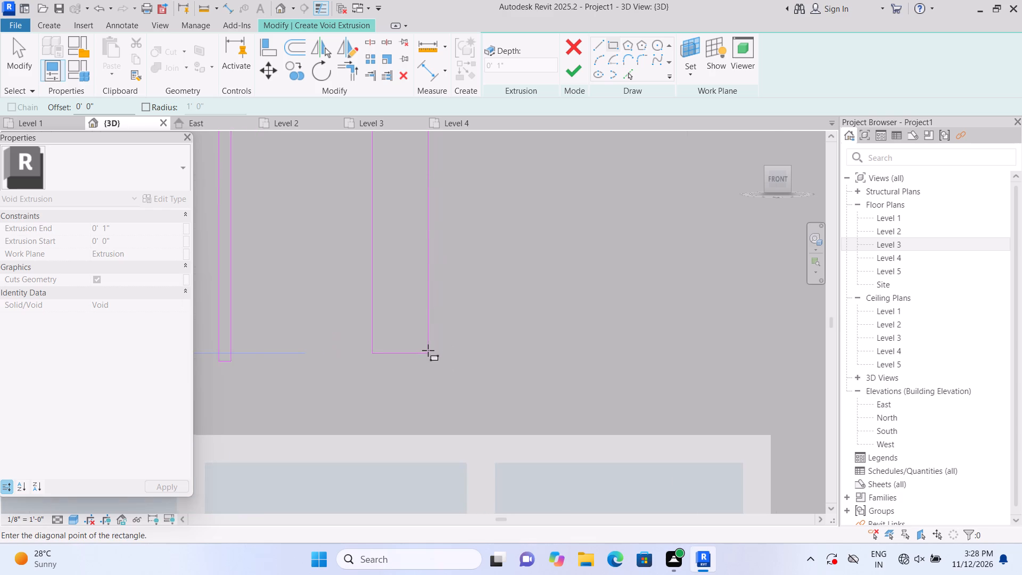
scroll(425, 354, up, 2)
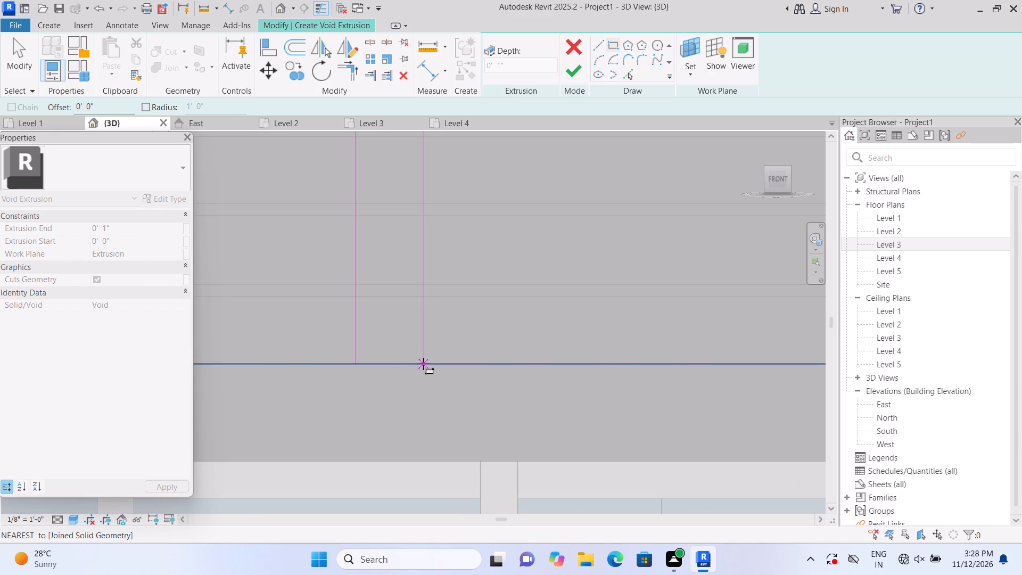
click(362, 366)
key(Escape)
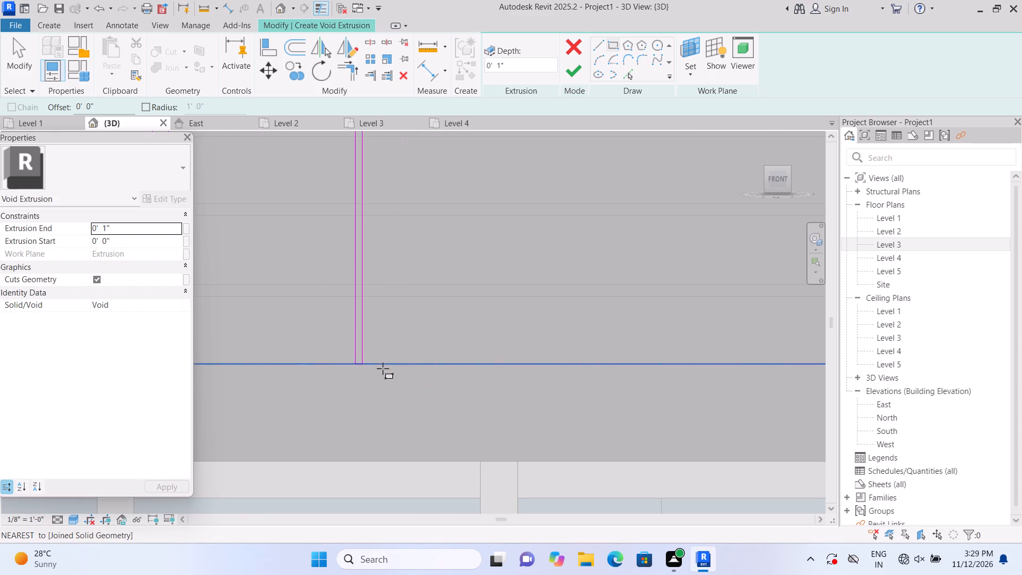
Sketch a fourth vertical rectangle about 1" wide and 4'-4" tall right of the third, from the upper window to the lowest groove.
scroll(383, 370, down, 12)
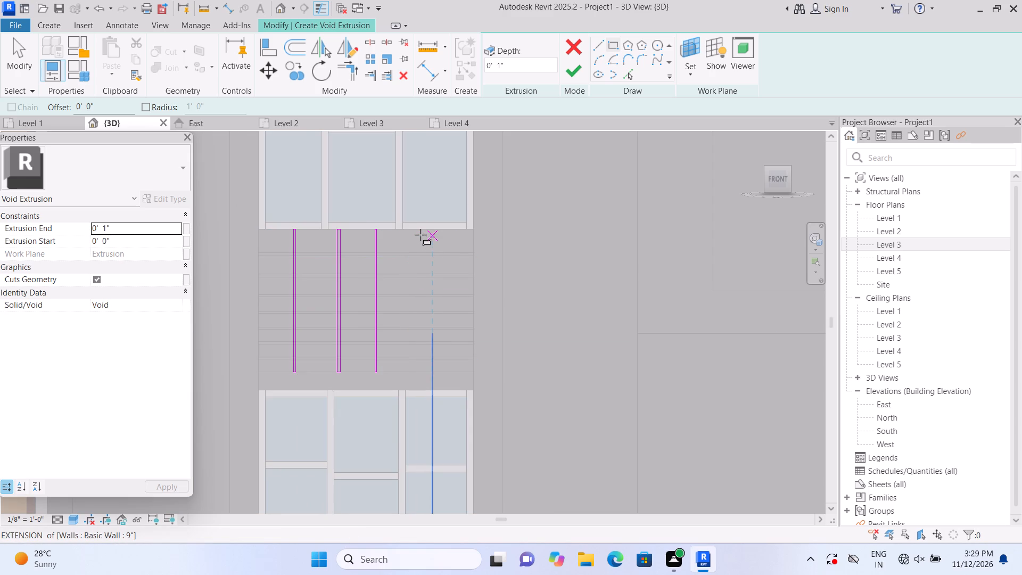
double_click(423, 232)
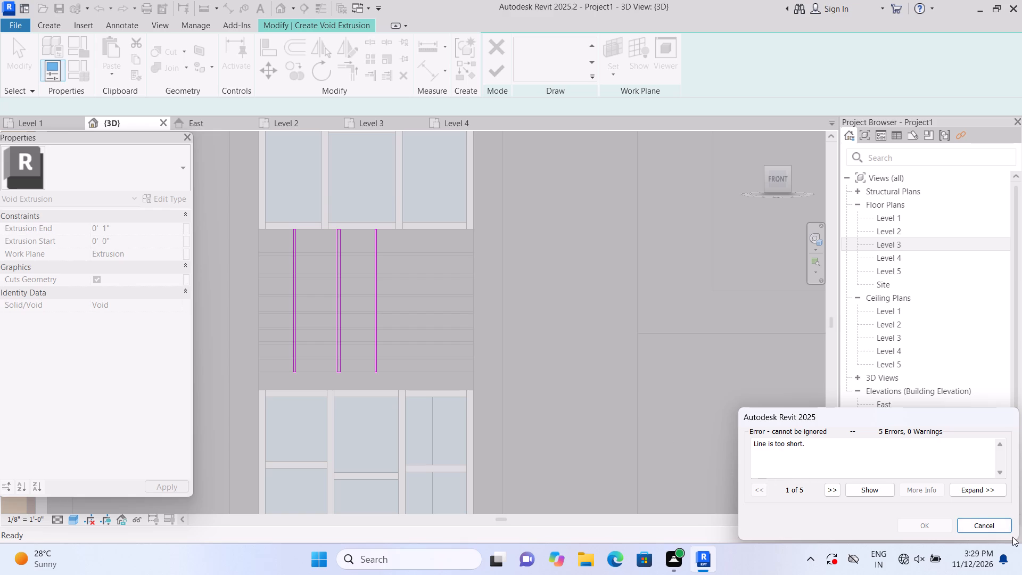
click(989, 525)
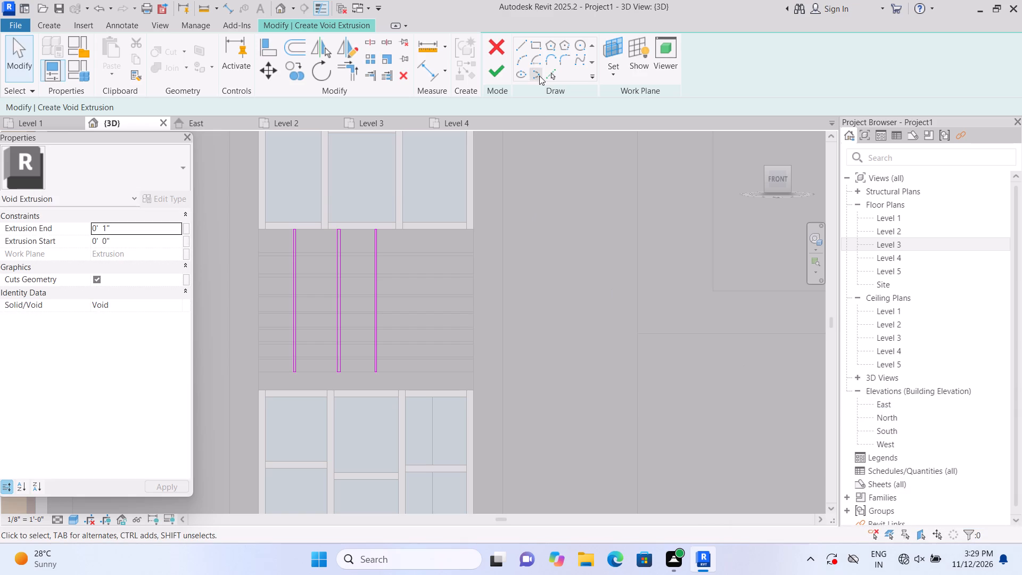
click(541, 44)
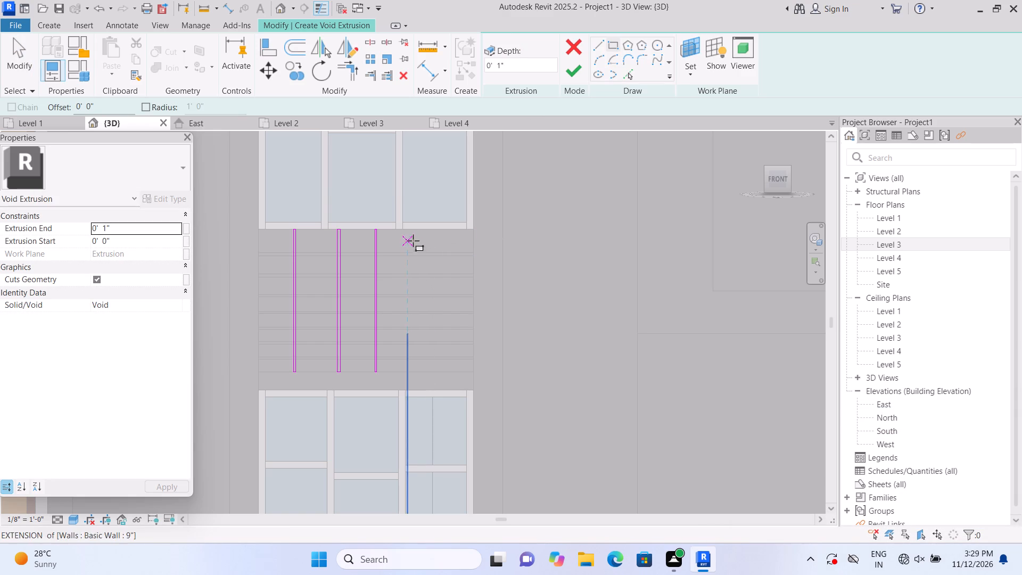
click(422, 233)
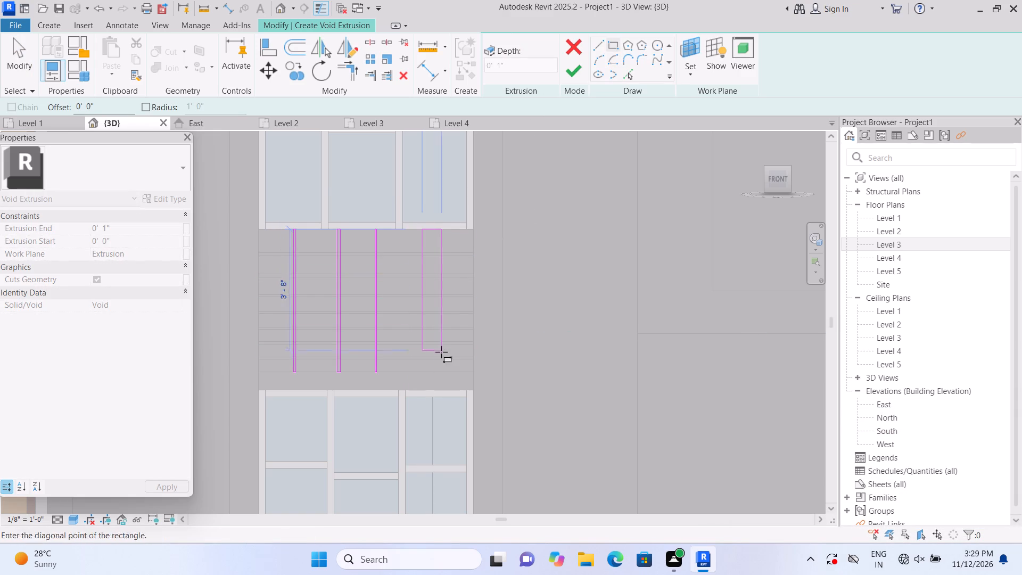
scroll(442, 357, up, 4)
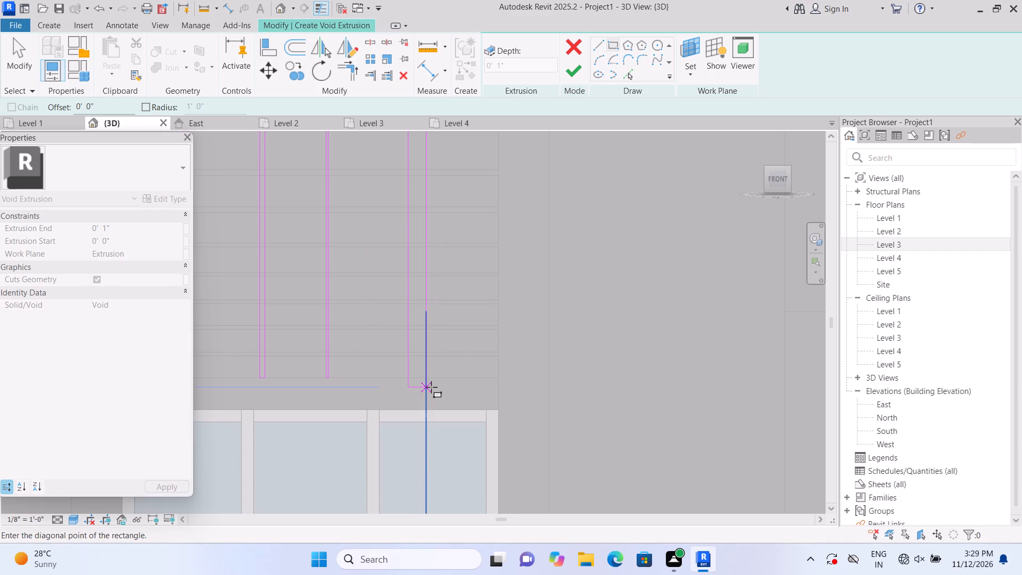
scroll(431, 387, up, 2)
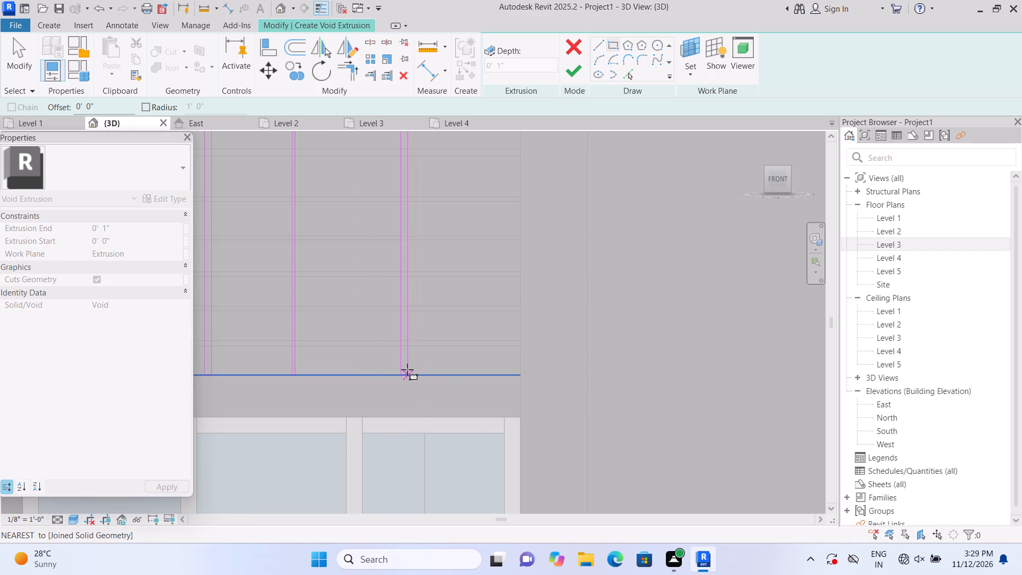
click(407, 369)
scroll(450, 372, down, 8)
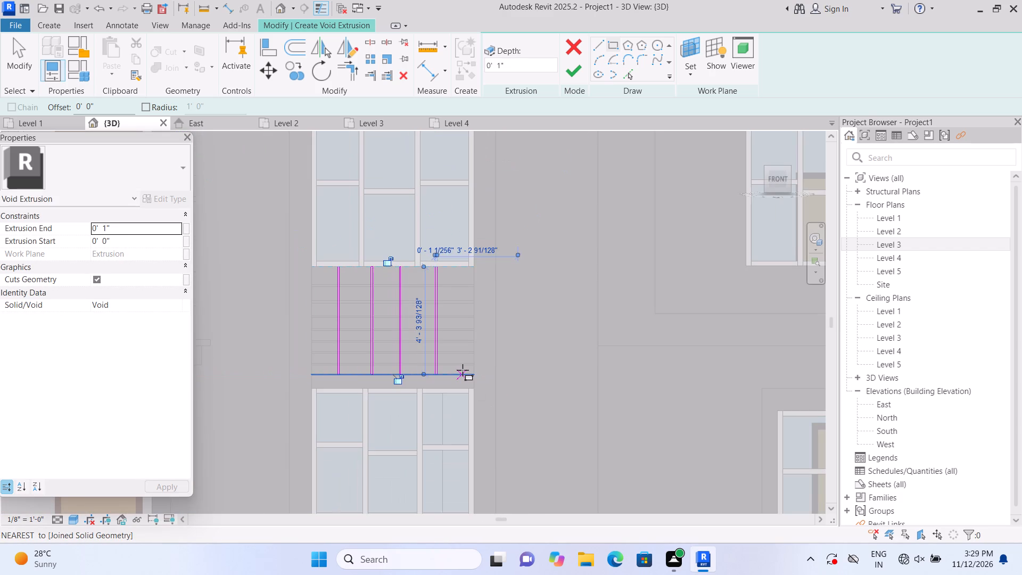
key(Escape)
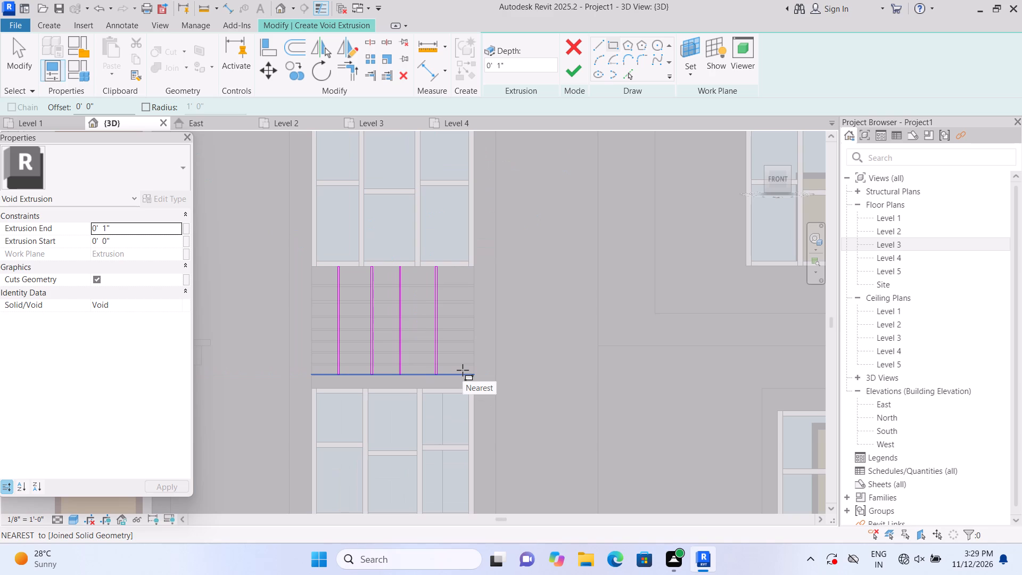
Sketch a fifth thin vertical rectangle between the fourth strip and the panel's right edge, down to the lowest groove.
scroll(452, 327, up, 5)
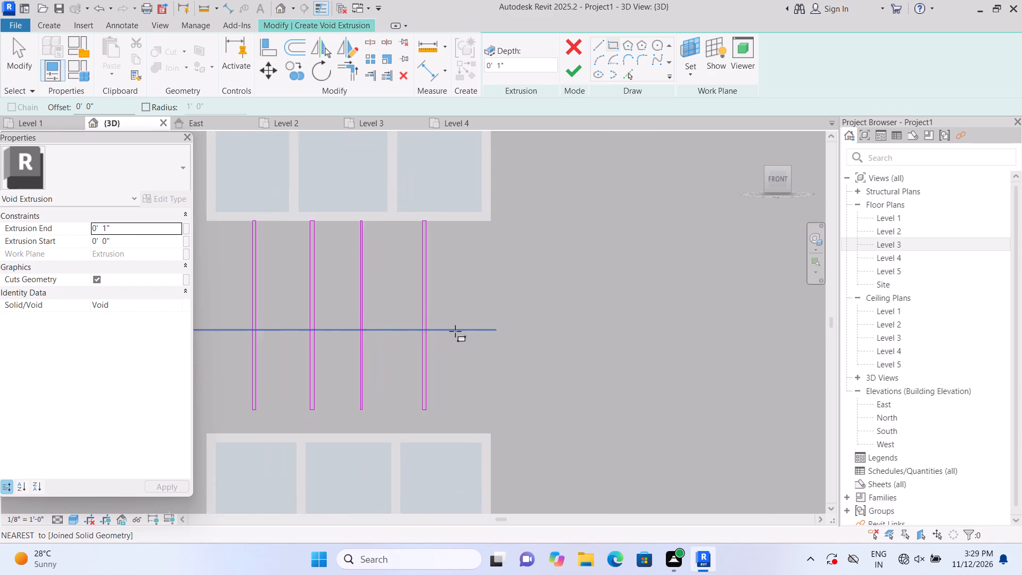
scroll(455, 331, up, 1)
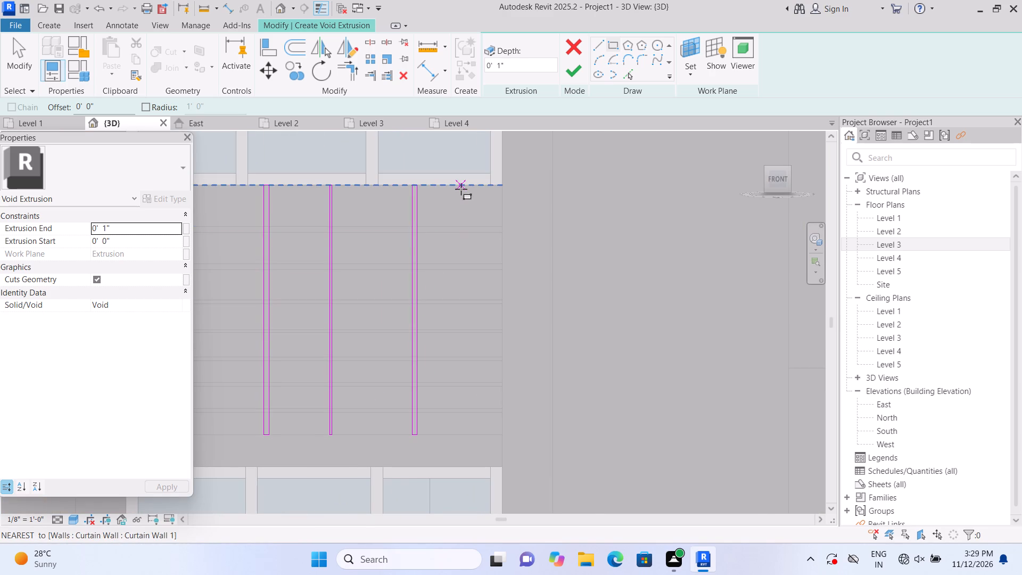
click(461, 189)
scroll(473, 430, up, 1)
scroll(474, 428, down, 2)
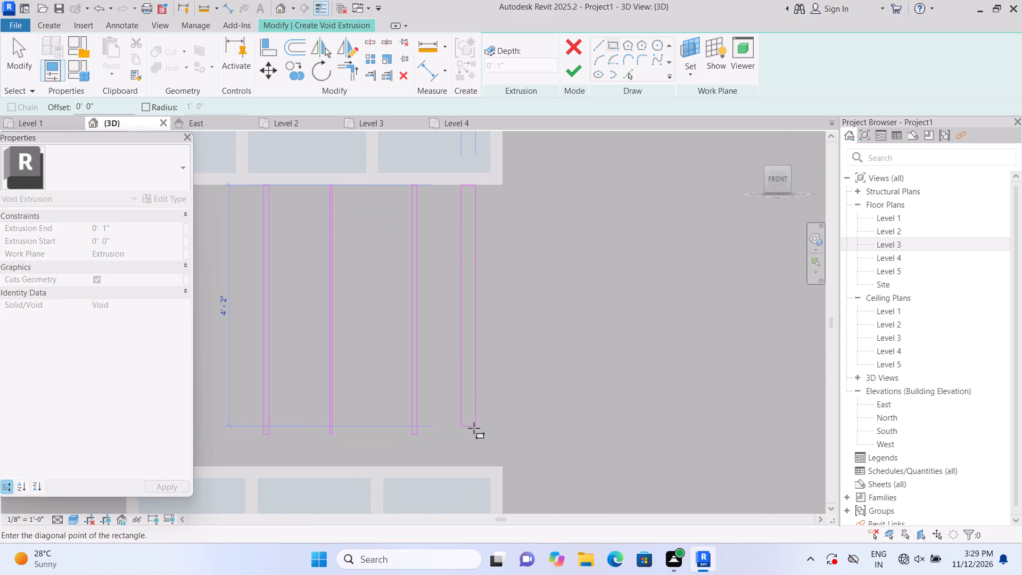
scroll(468, 450, down, 1)
scroll(477, 433, up, 1)
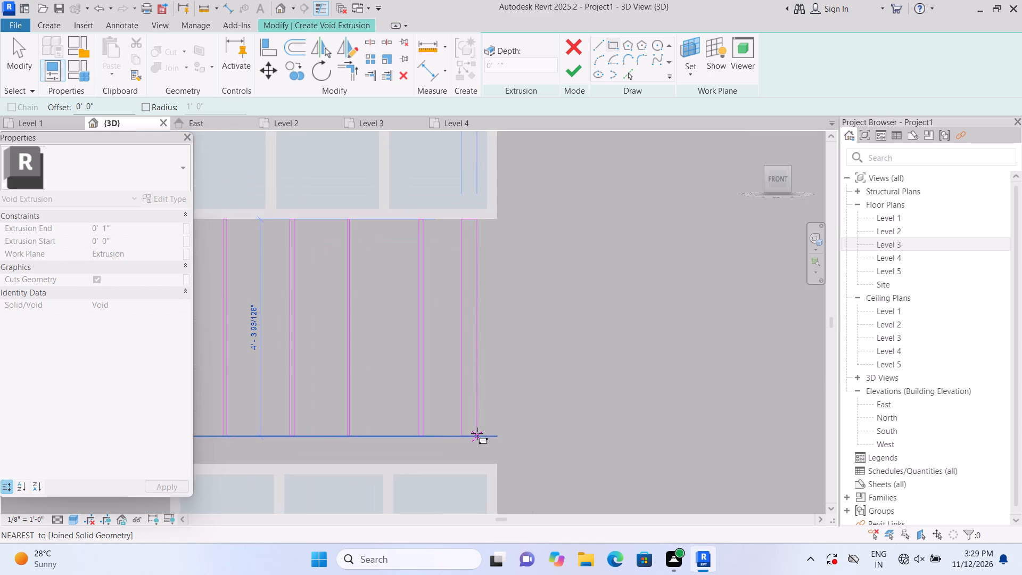
scroll(477, 433, up, 6)
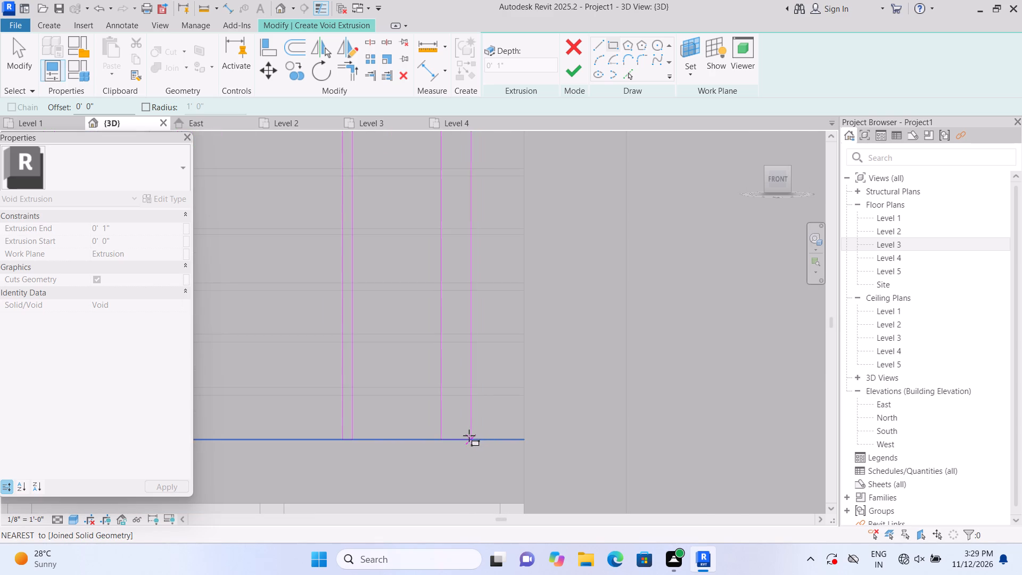
click(447, 437)
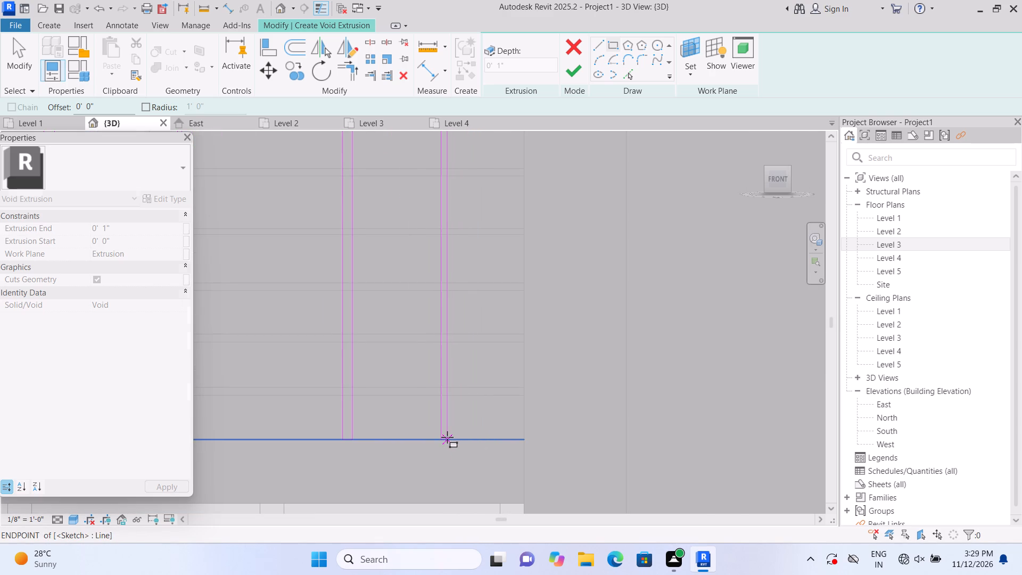
key(Escape)
Finish the void extrusion sketch to cut the five vertical grooves into the central panel, and deselect the void.
scroll(448, 437, down, 7)
click(570, 73)
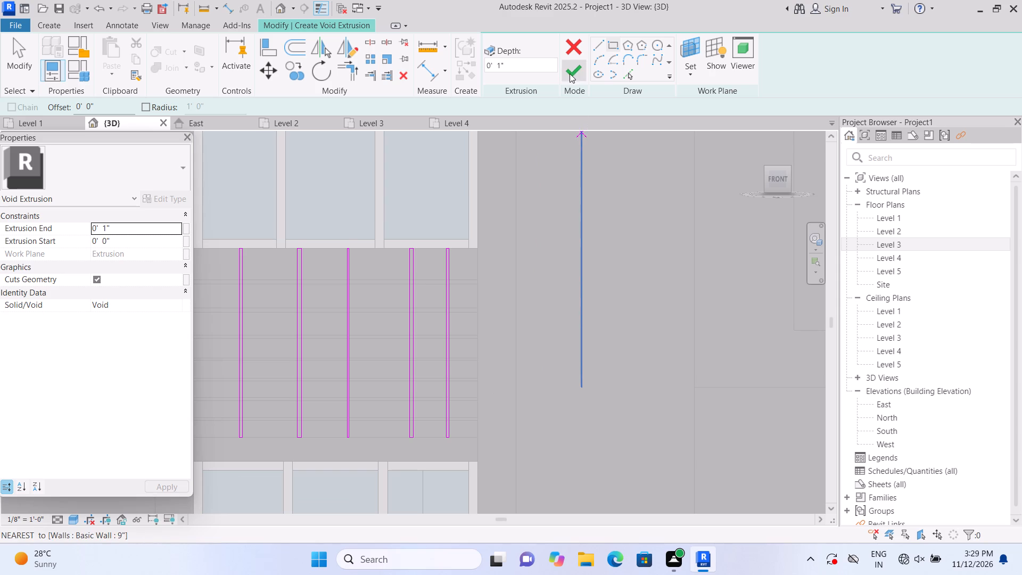
scroll(577, 193, down, 5)
scroll(518, 251, down, 3)
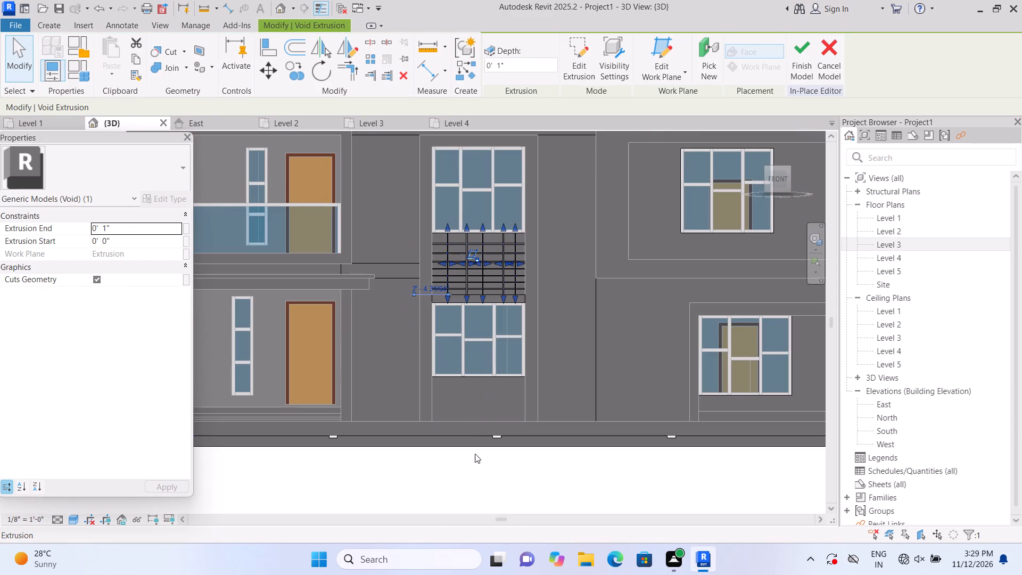
click(477, 481)
scroll(472, 258, up, 5)
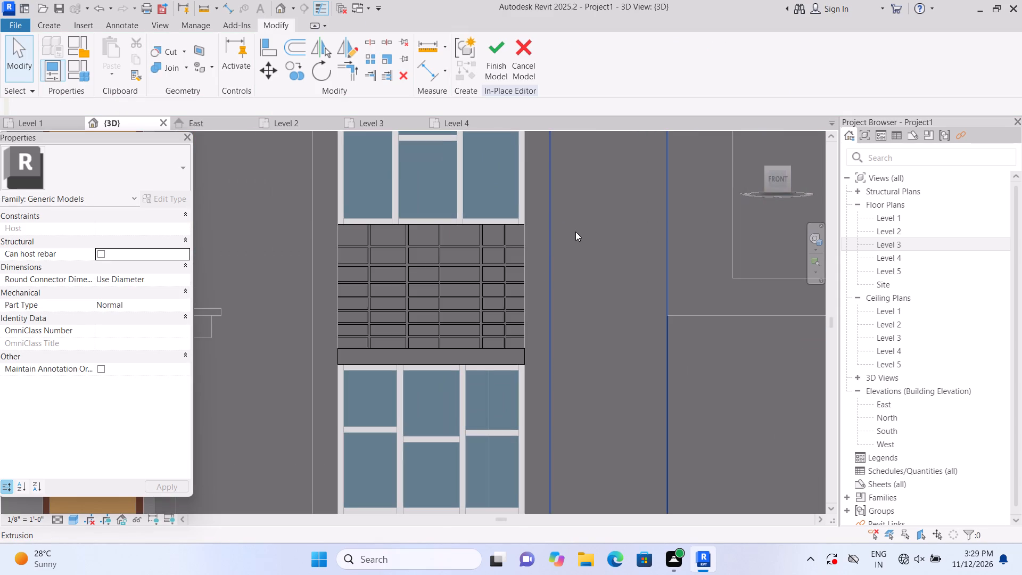
scroll(620, 438, down, 3)
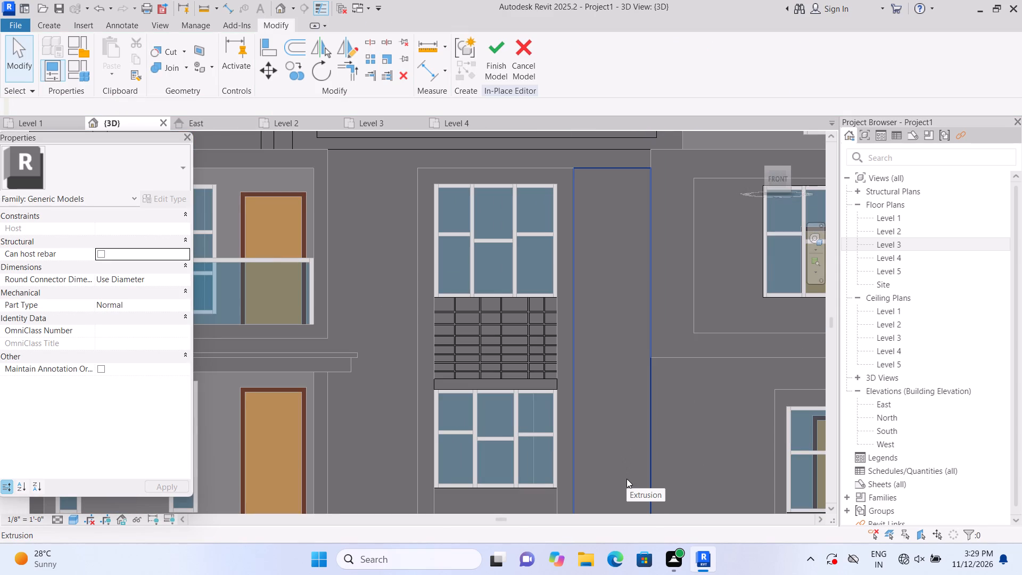
Examine the groove grid cut into the central front panel and the facade around the windows down to ground level.
scroll(534, 401, up, 6)
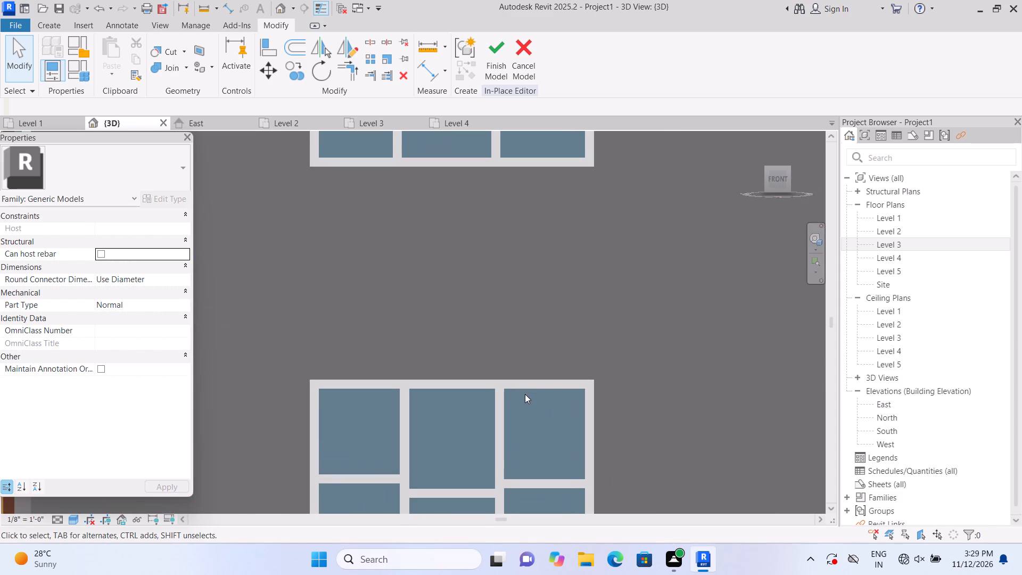
scroll(528, 365, up, 5)
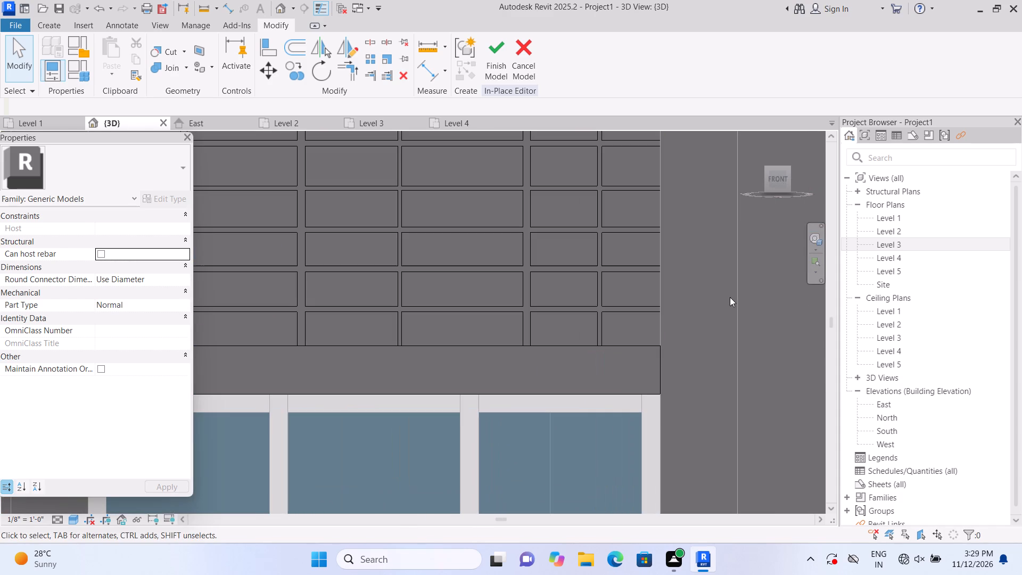
scroll(730, 297, down, 10)
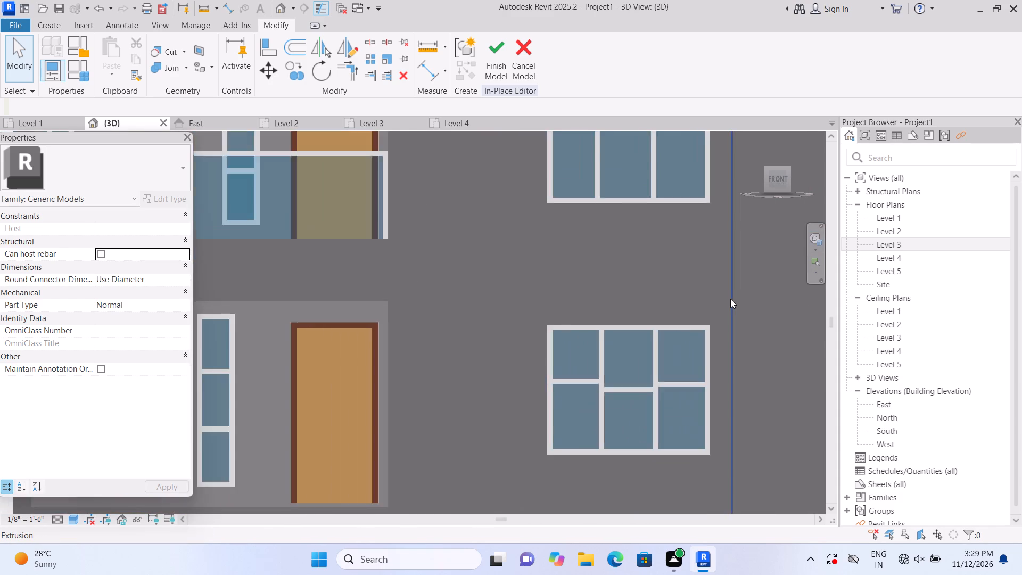
middle_drag(775, 329, 620, 401)
scroll(616, 401, down, 3)
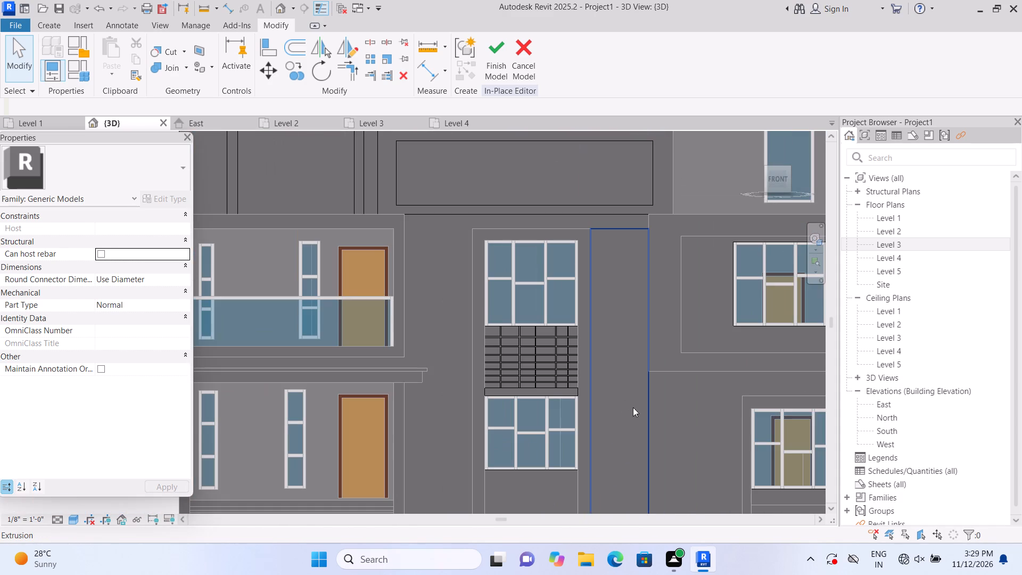
scroll(466, 482, up, 1)
middle_drag(433, 451, 331, 273)
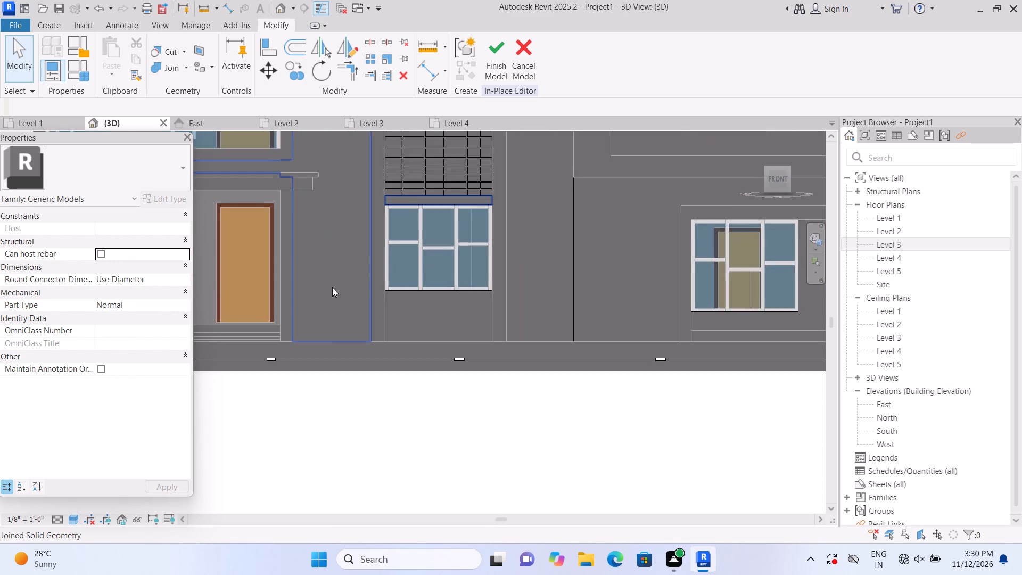
scroll(350, 315, up, 1)
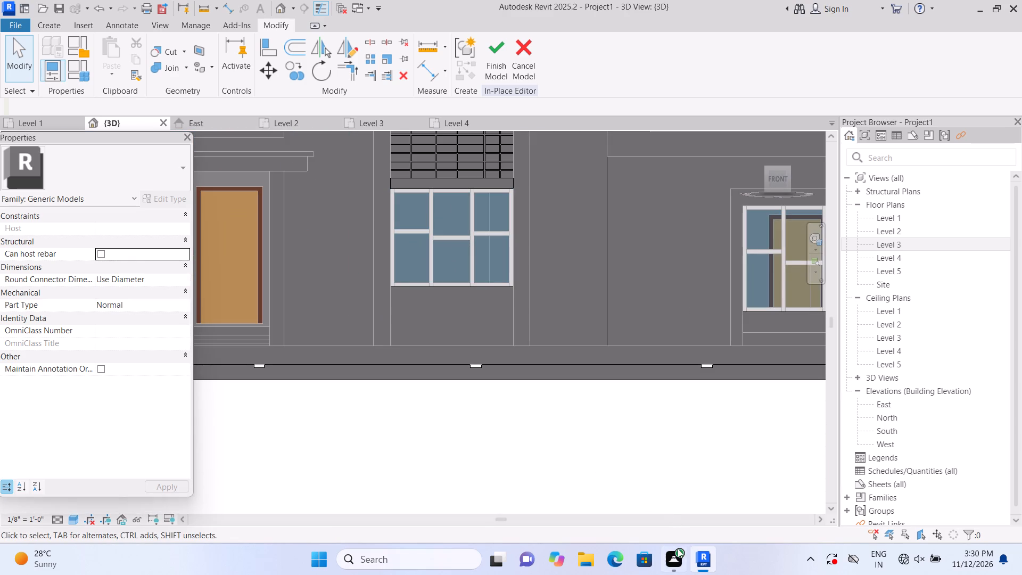
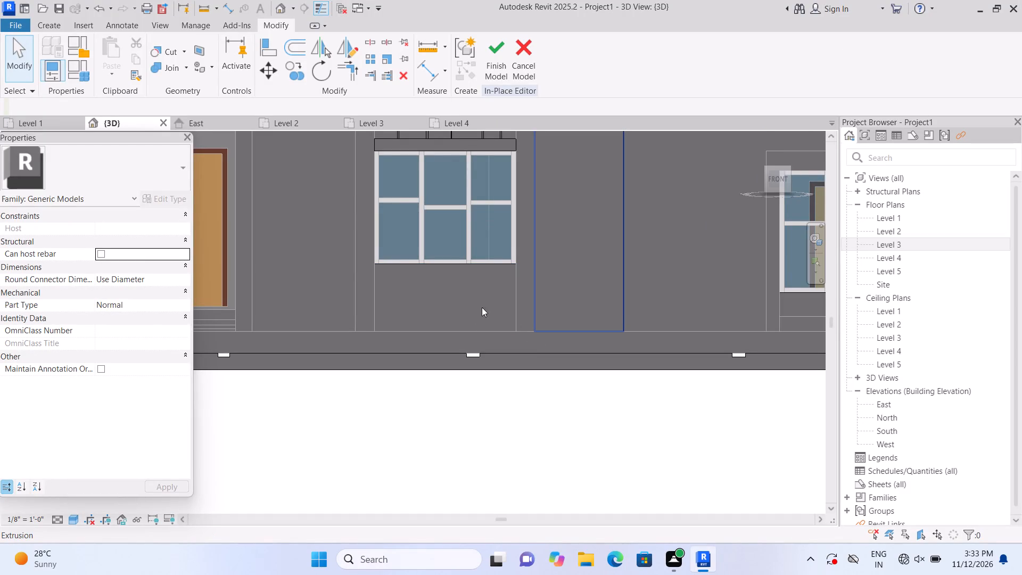
Start a 1" deep void extrusion with the panel face below the ground-floor window picked as its work plane.
scroll(472, 299, up, 2)
scroll(473, 299, down, 1)
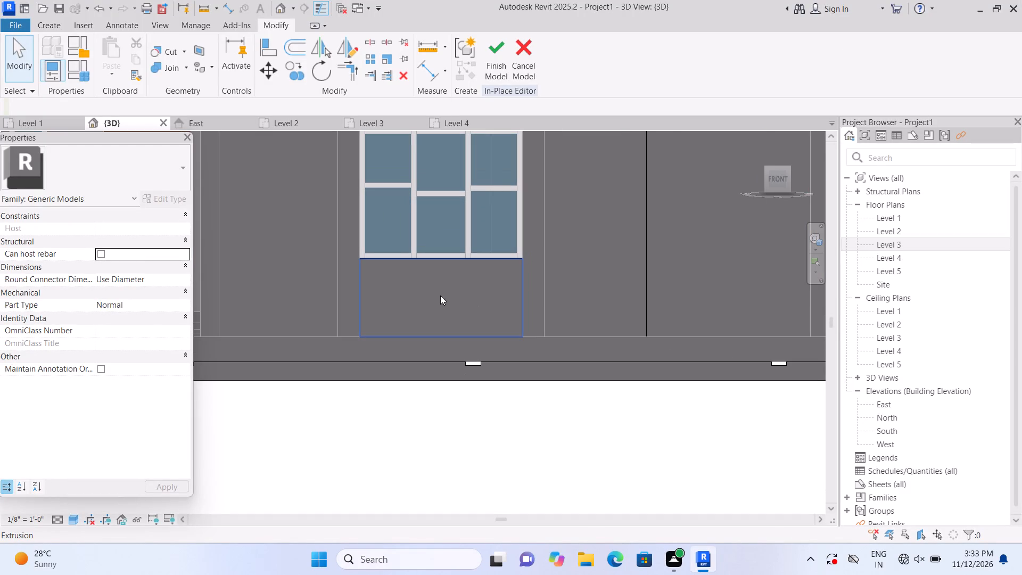
scroll(463, 273, up, 1)
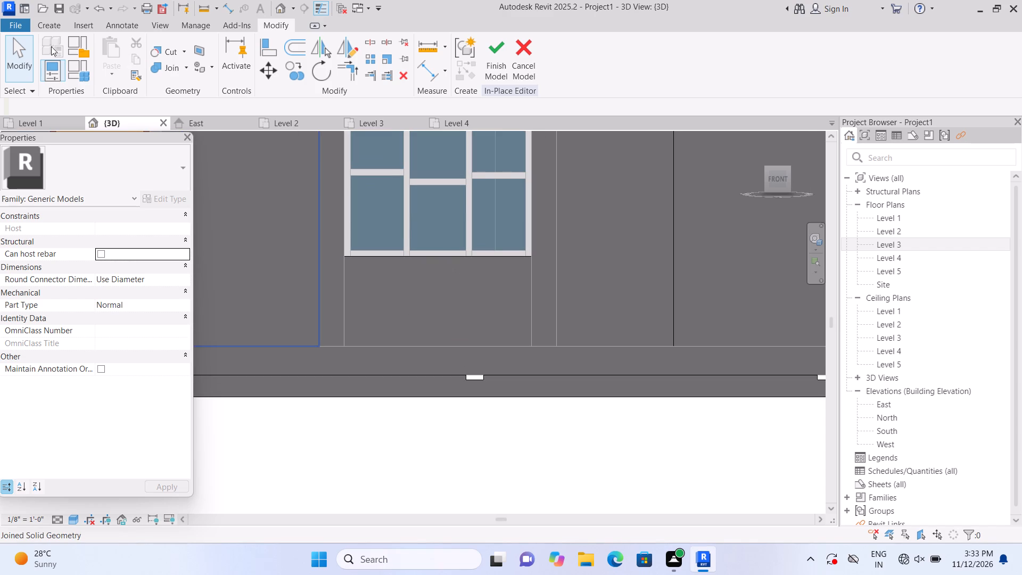
click(57, 23)
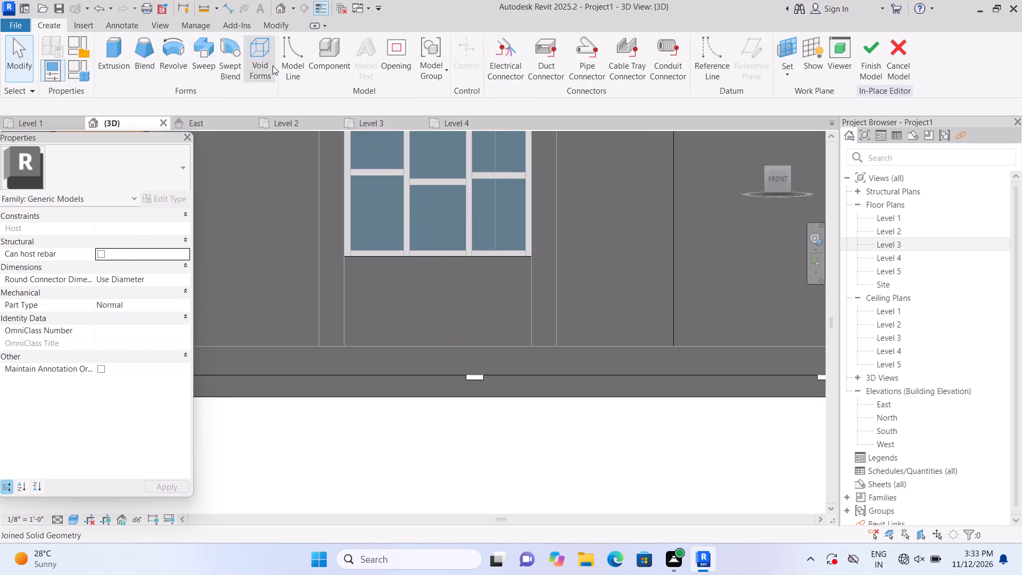
click(273, 66)
click(276, 92)
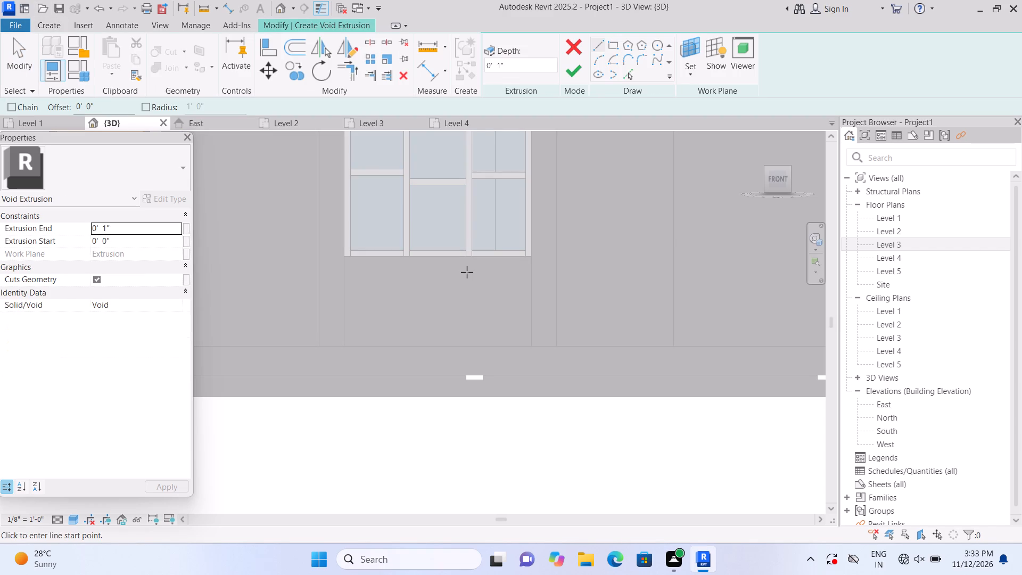
scroll(459, 274, up, 1)
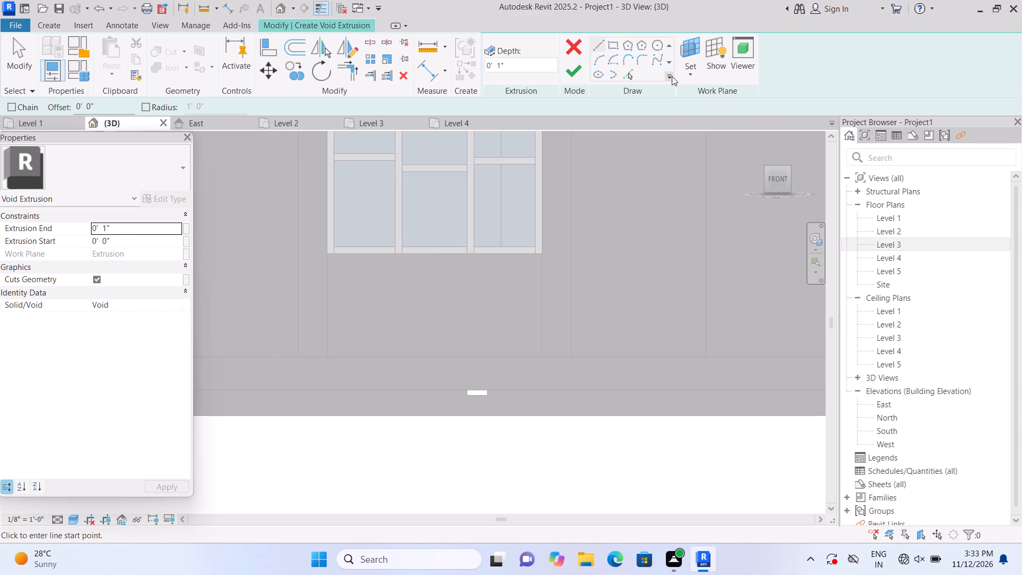
click(690, 76)
click(711, 131)
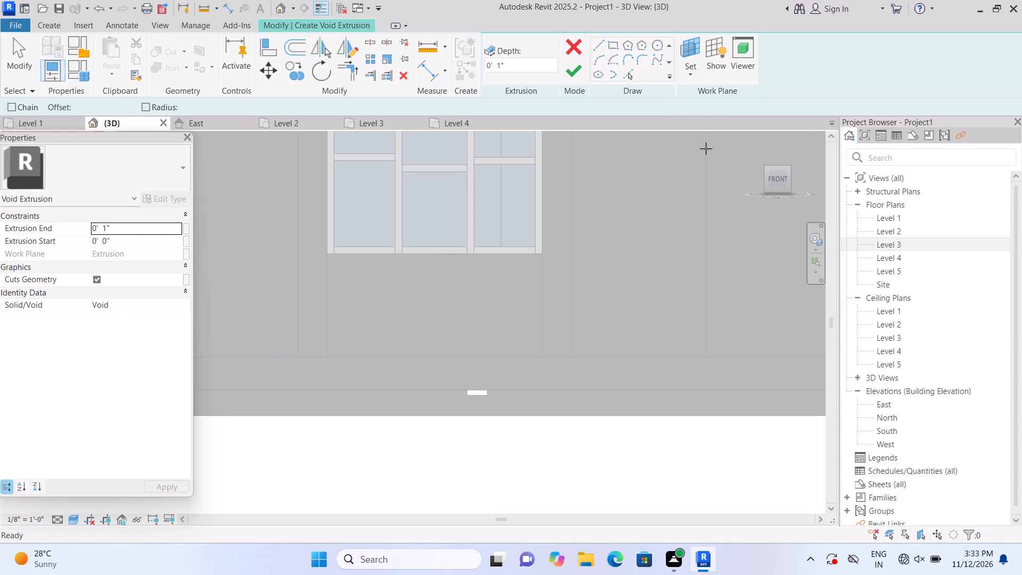
scroll(499, 323, up, 1)
click(498, 323)
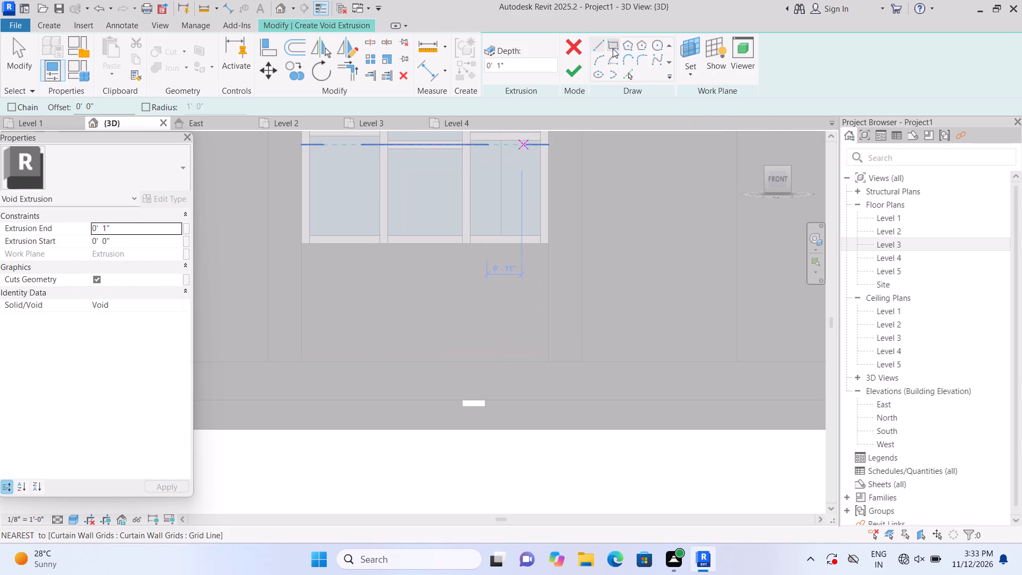
Sketch a horizontal rectangle 6'-6" wide and about 1" tall across the panel, just below the ground-floor window.
click(611, 43)
scroll(377, 272, up, 2)
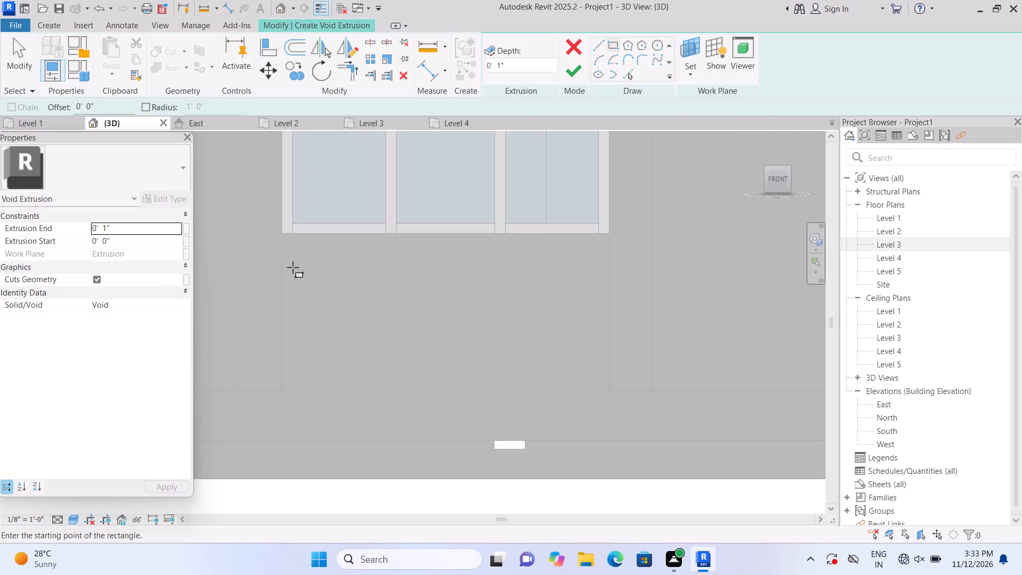
click(285, 261)
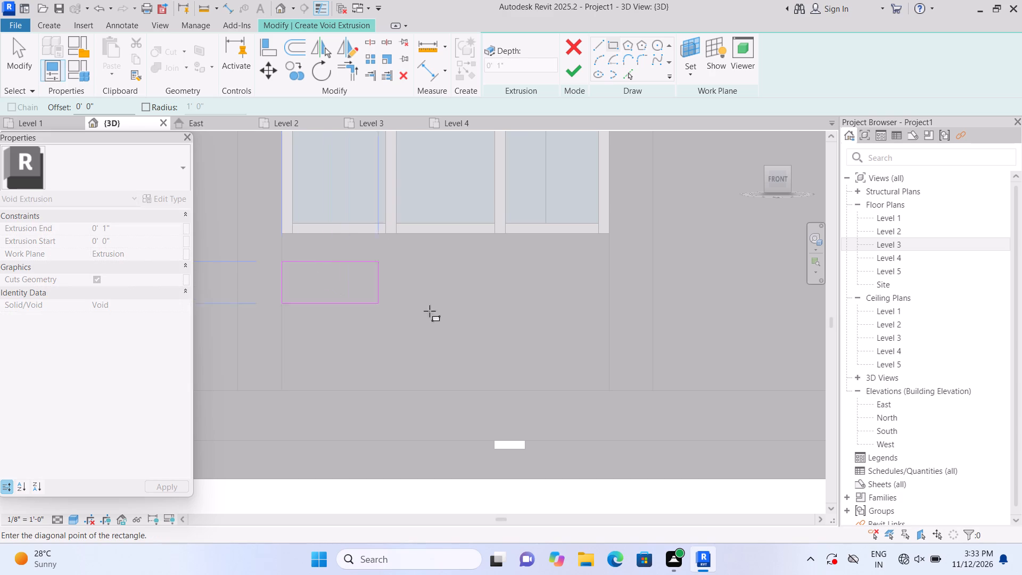
scroll(572, 307, up, 2)
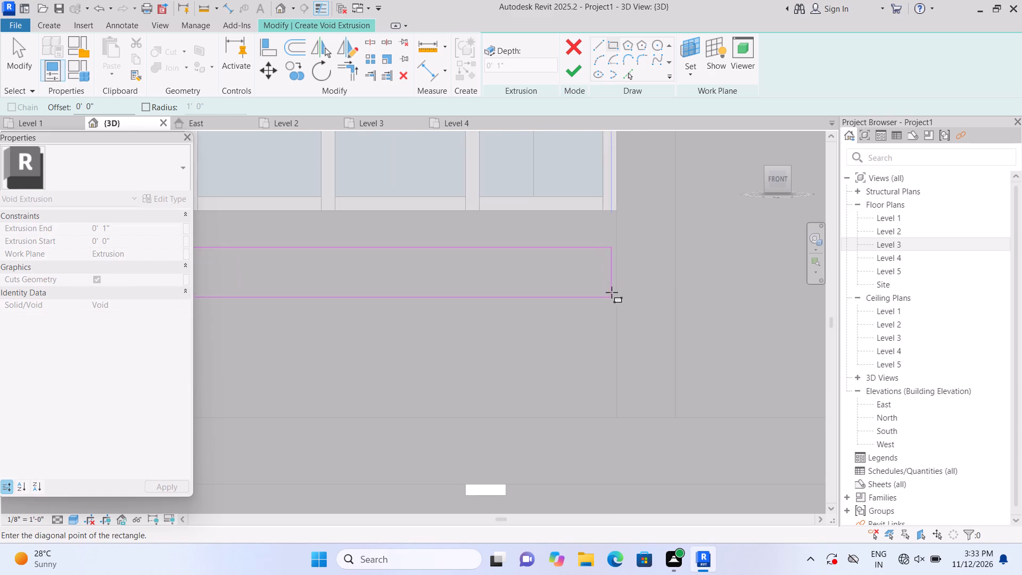
click(621, 254)
scroll(631, 254, down, 2)
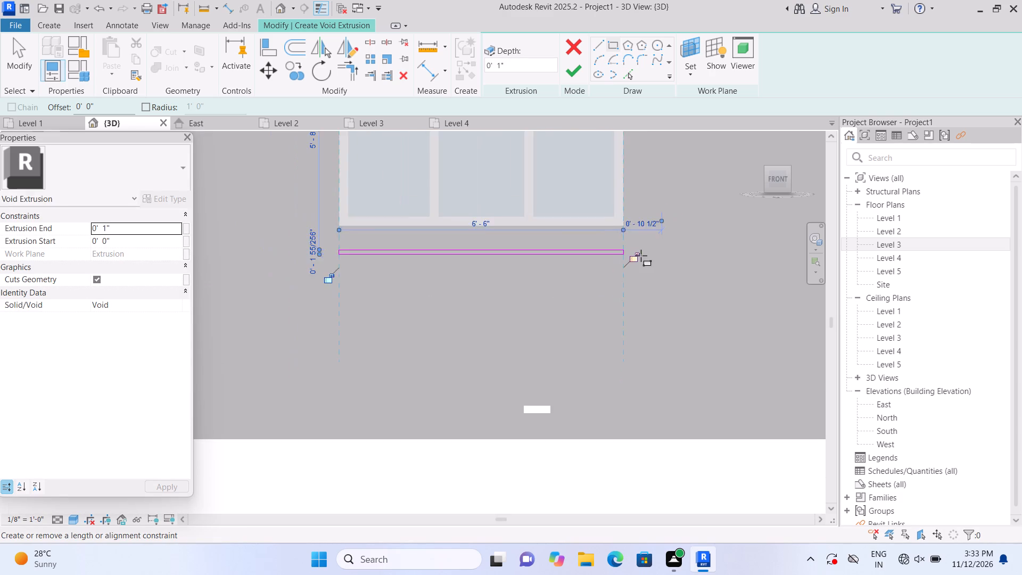
scroll(641, 256, down, 3)
key(Escape)
Sketch a second thin horizontal rectangle 6'-6" wide across the panel, a short gap below the first strip.
scroll(435, 275, up, 3)
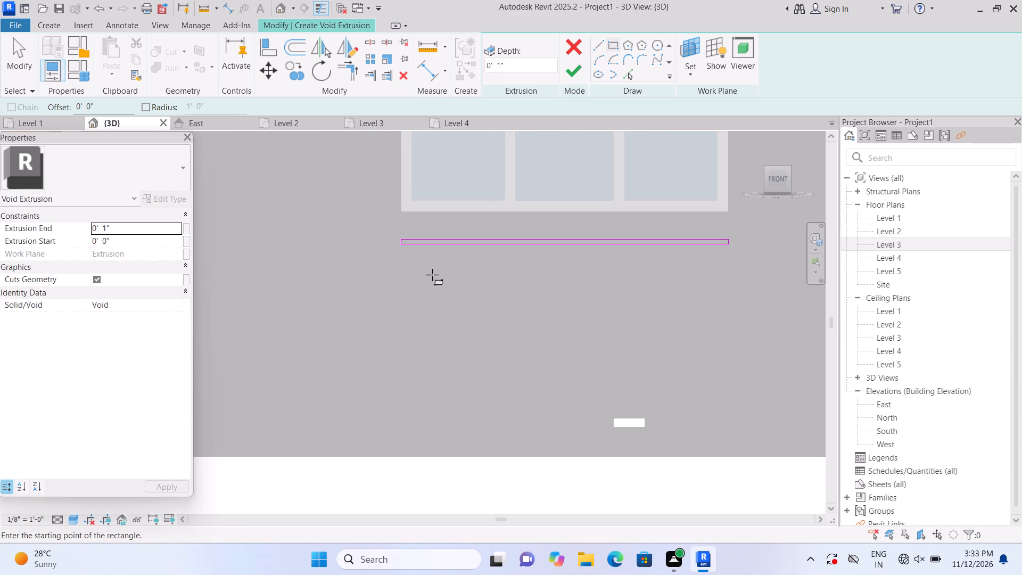
click(403, 267)
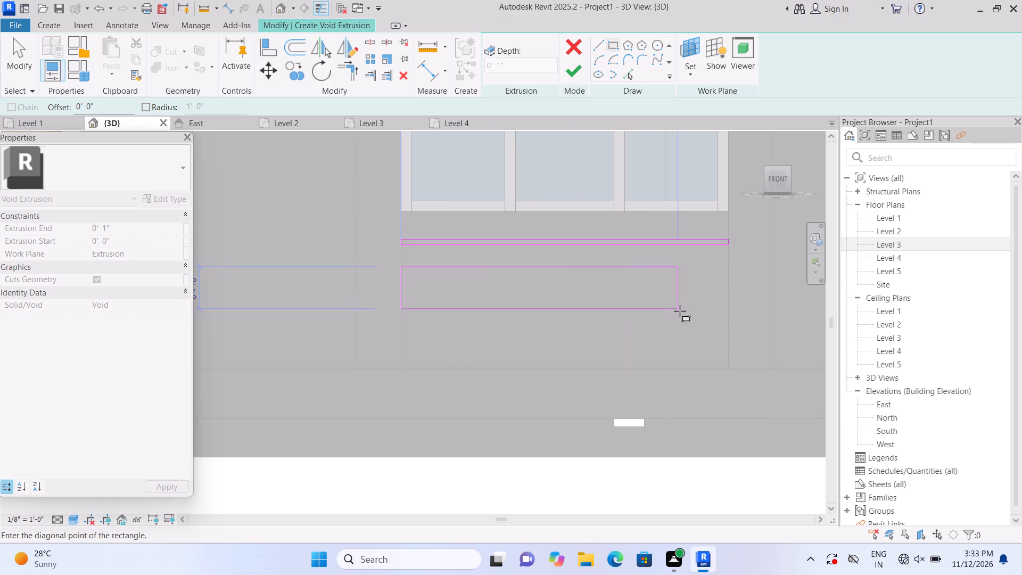
scroll(680, 311, up, 3)
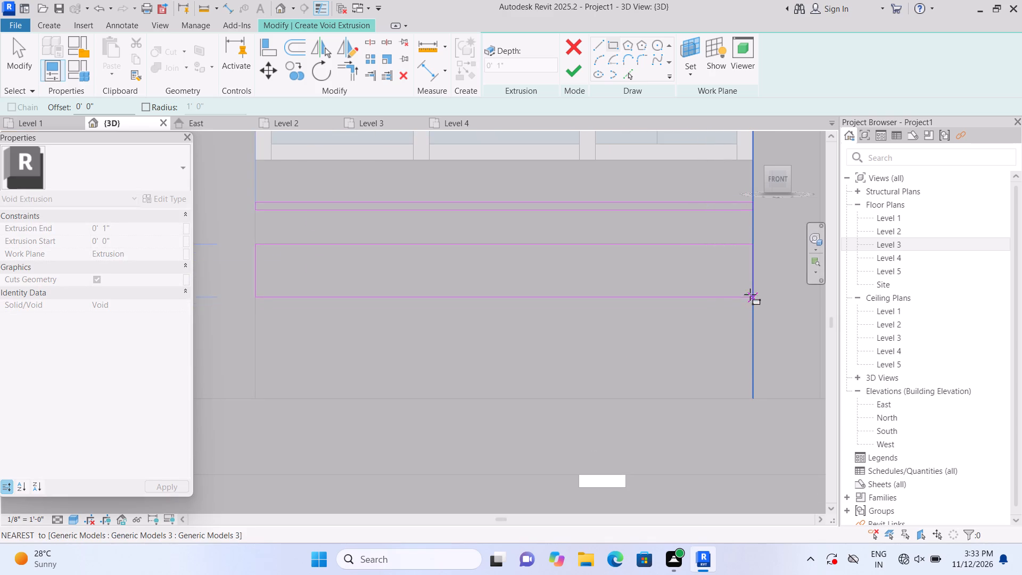
click(752, 251)
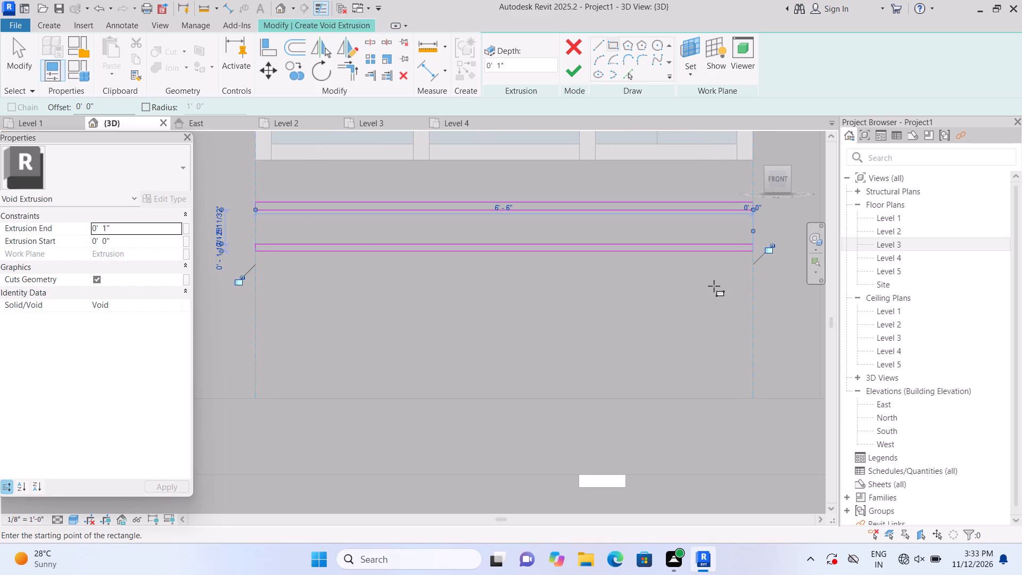
key(Escape)
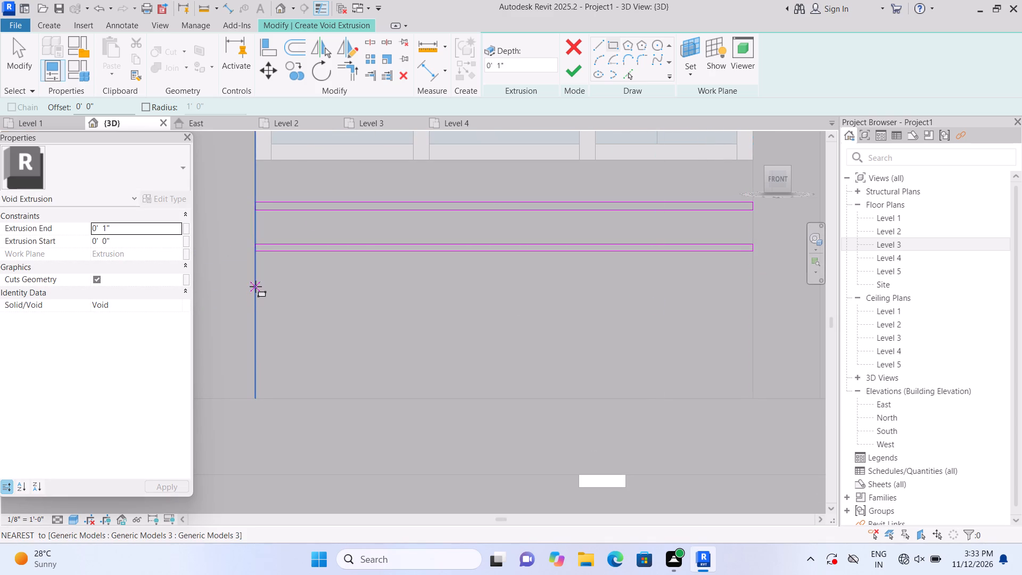
Sketch a third thin horizontal rectangle 6'-6" wide between the panel's side edges, below the second strip.
click(256, 281)
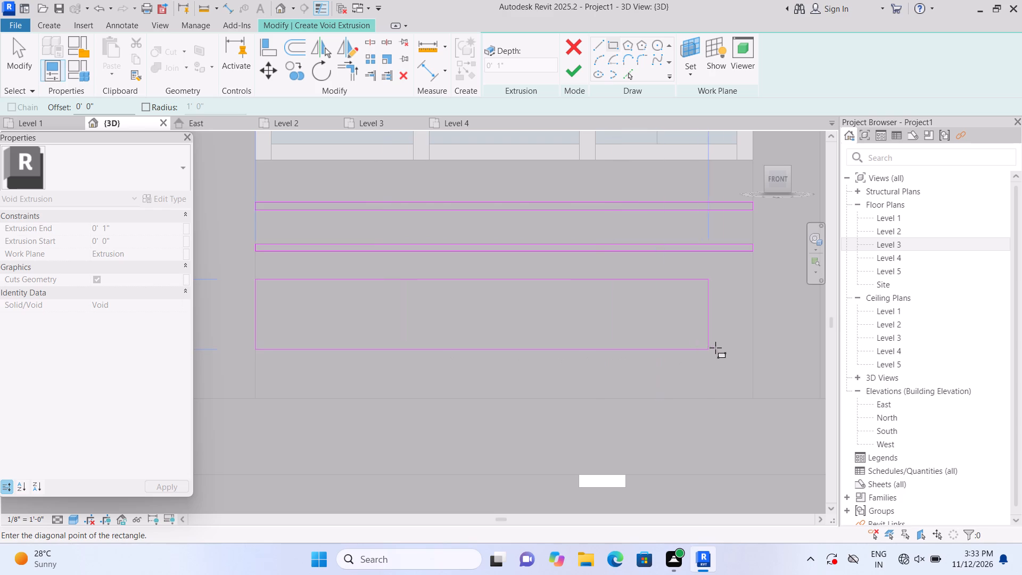
click(750, 287)
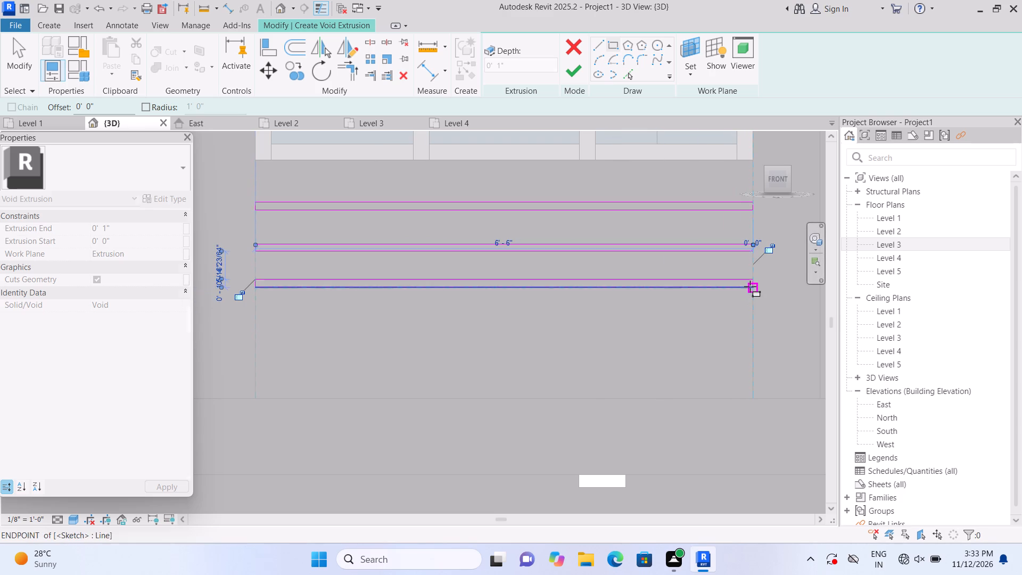
key(Escape)
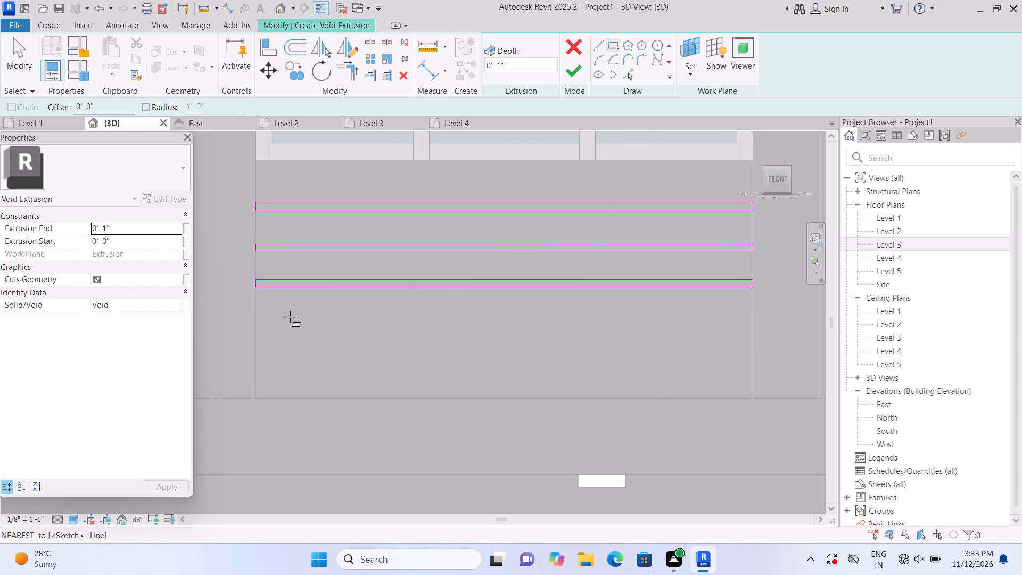
Sketch a fourth thin horizontal rectangle across the panel's full width, evenly spaced below the third strip.
click(259, 317)
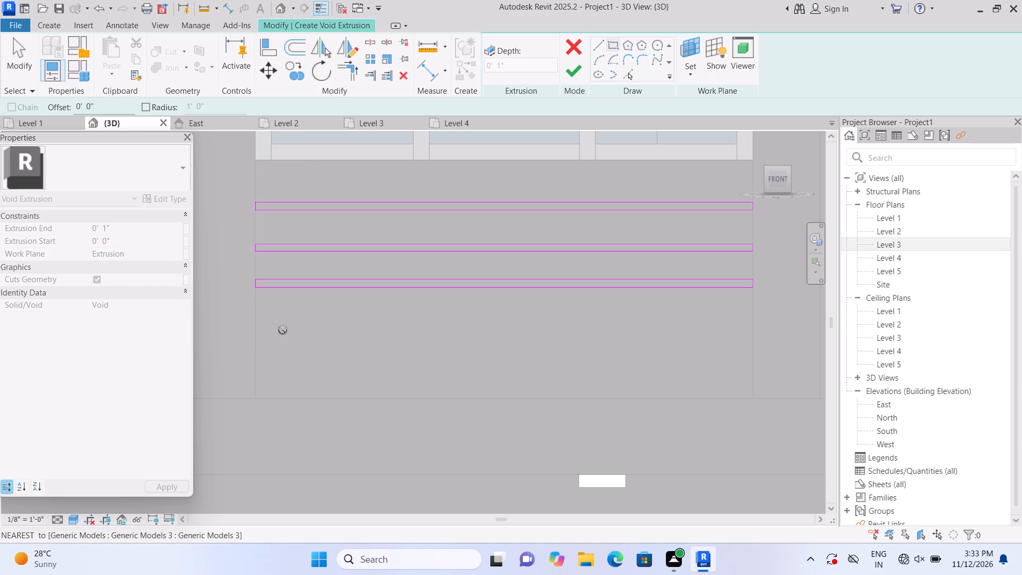
scroll(748, 358, up, 2)
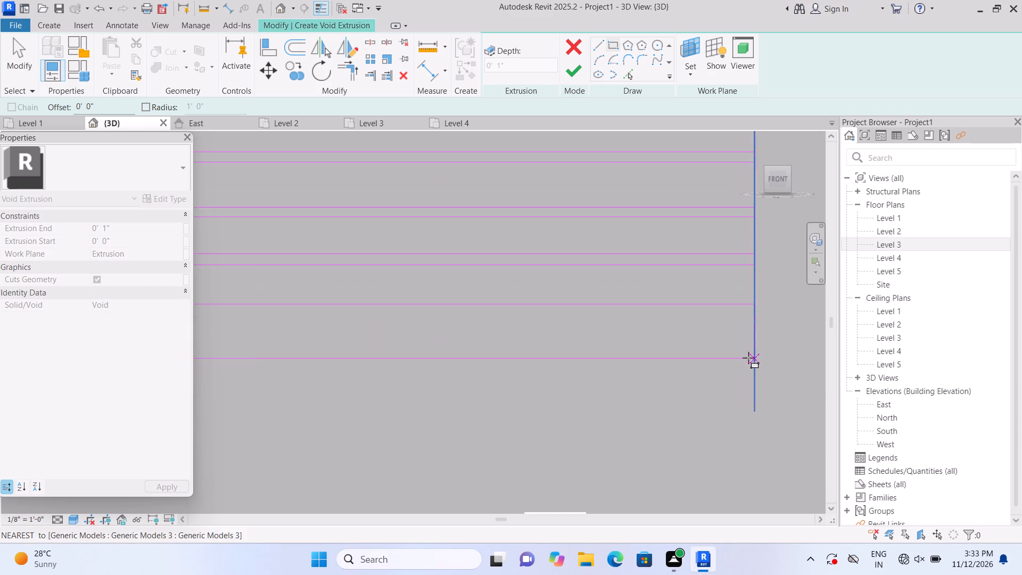
scroll(748, 358, up, 1)
click(751, 307)
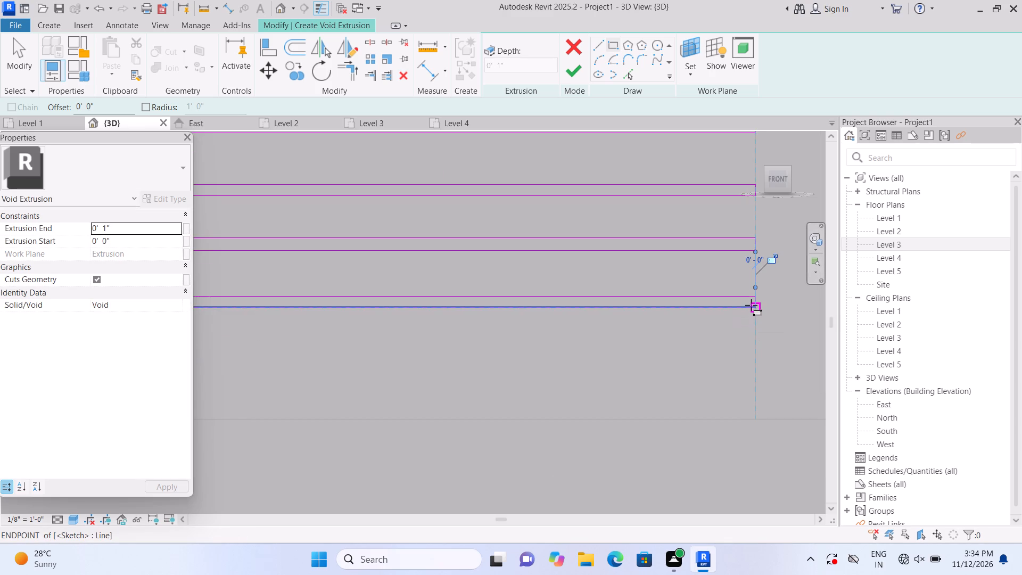
key(Escape)
scroll(751, 306, down, 5)
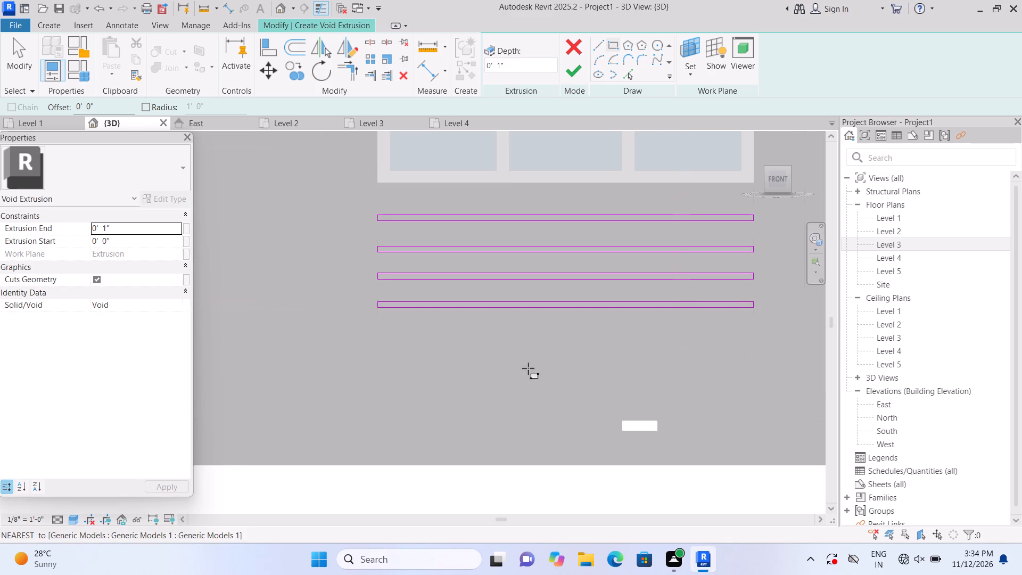
Sketch a fifth, slimmer horizontal rectangle between the panel's side edges, just below the fourth strip.
scroll(483, 366, up, 1)
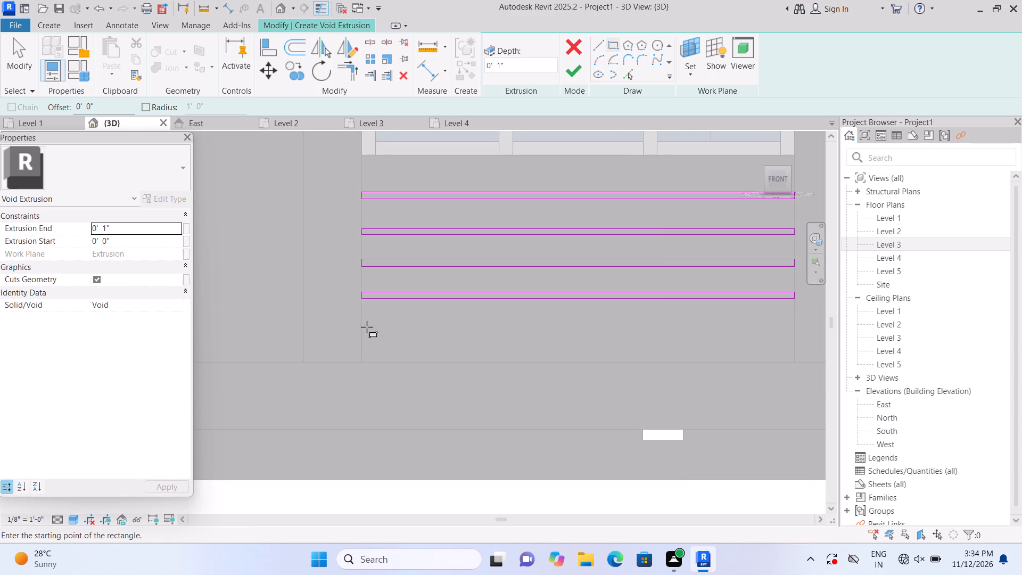
click(364, 317)
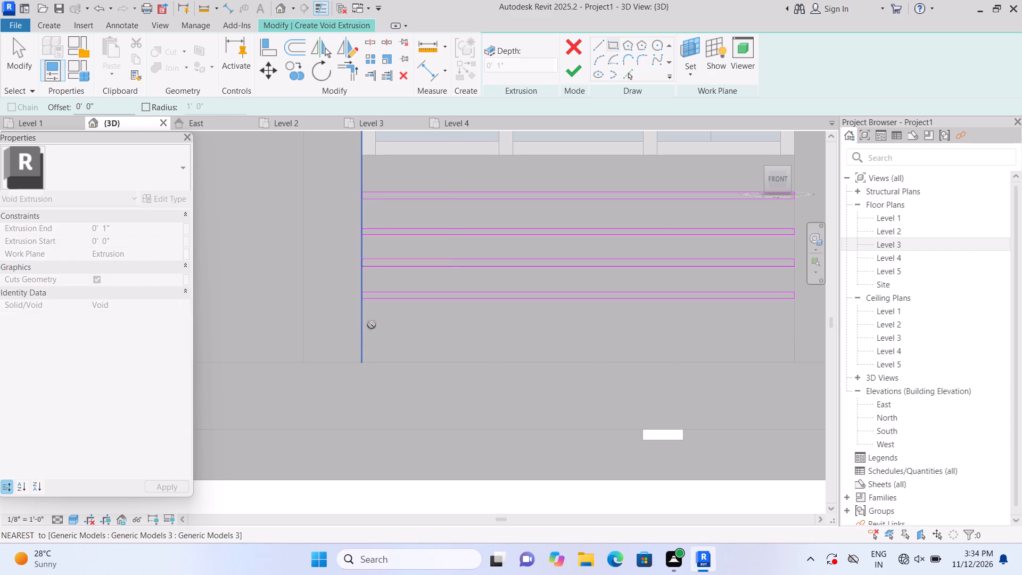
scroll(789, 346, up, 2)
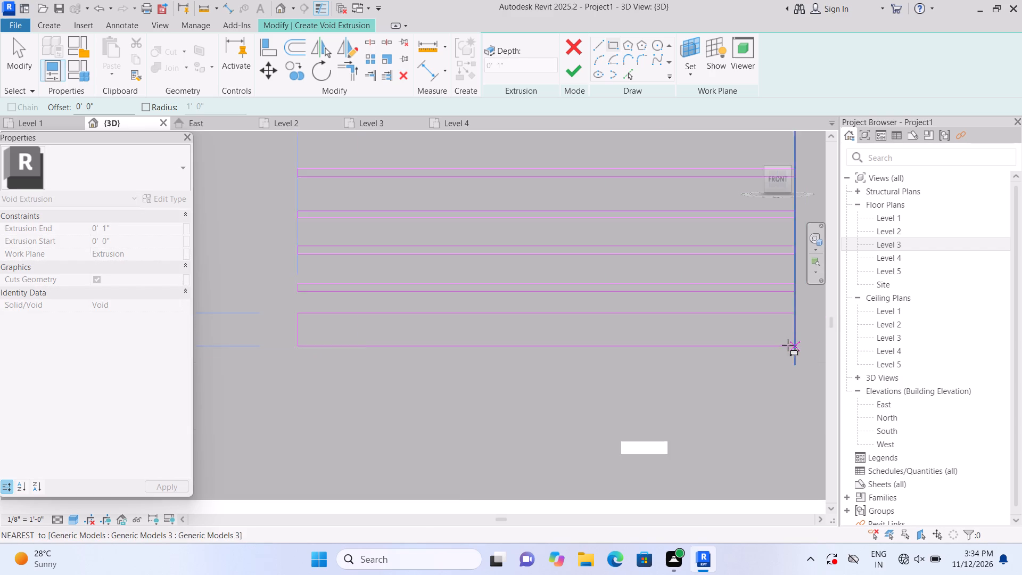
scroll(788, 345, up, 4)
scroll(792, 328, down, 1)
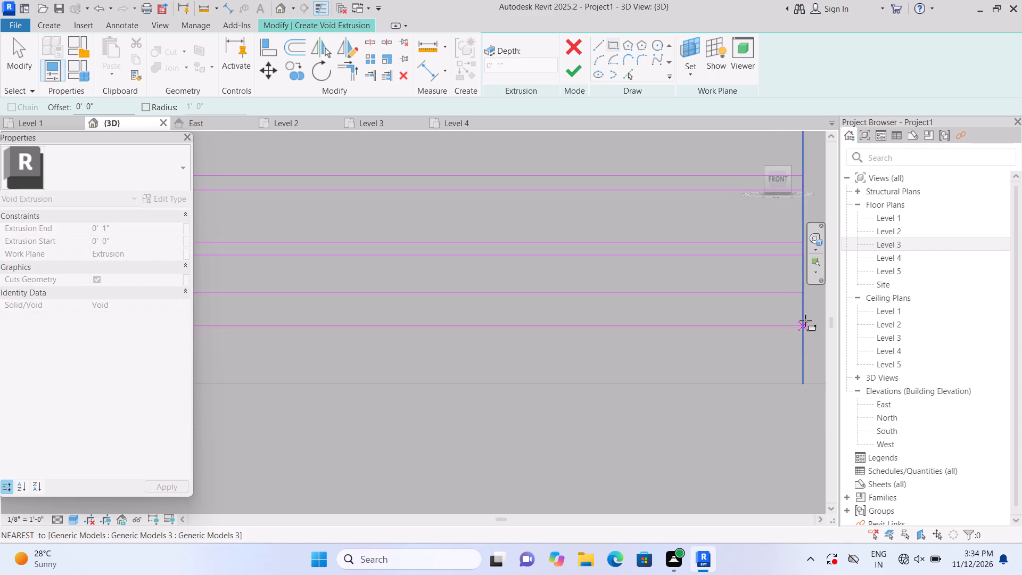
click(805, 299)
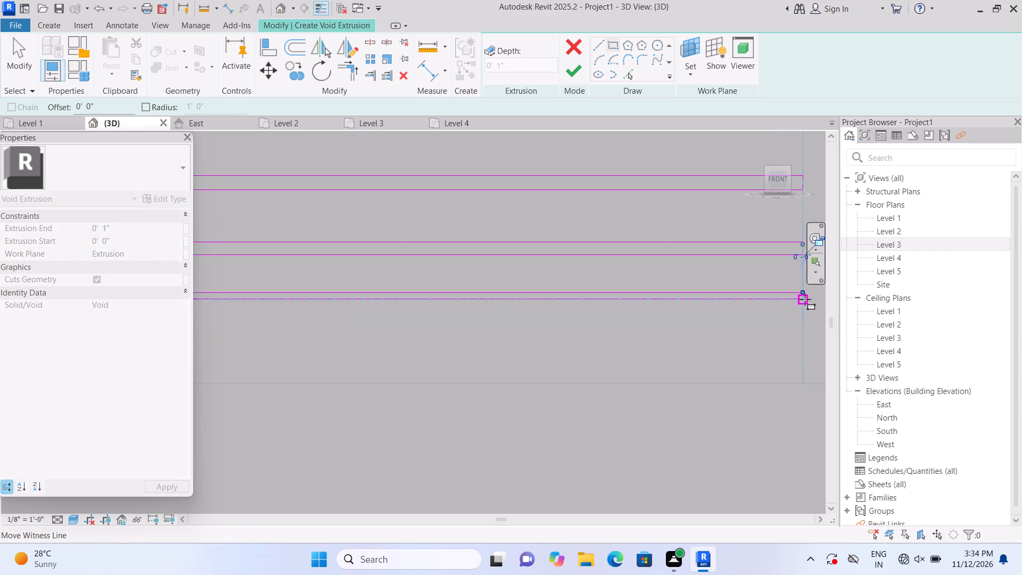
scroll(805, 299, down, 6)
key(Escape)
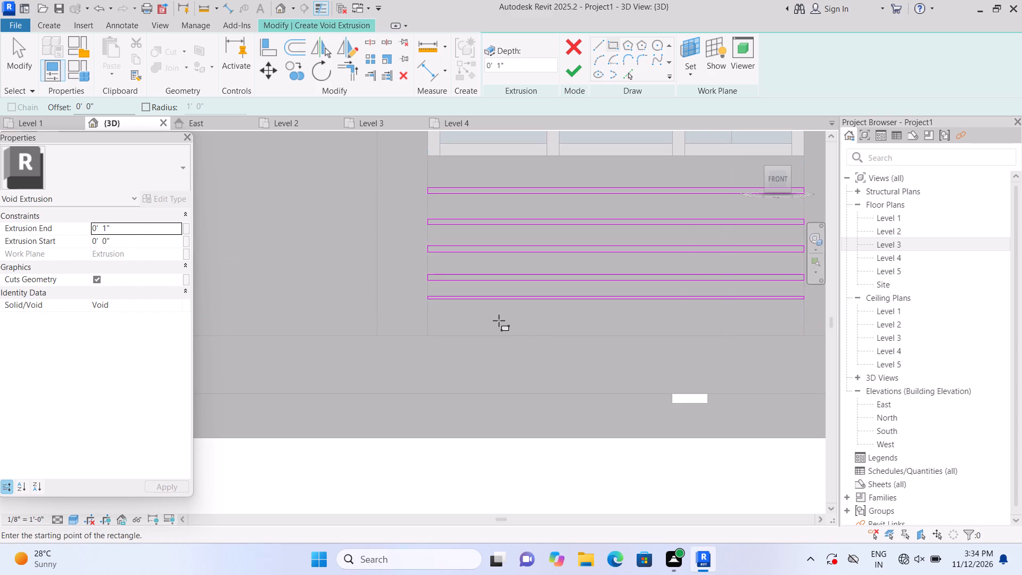
Sketch a sixth slim horizontal rectangle across the panel's full width, between the fifth strip and the panel's bottom edge.
scroll(452, 322, up, 7)
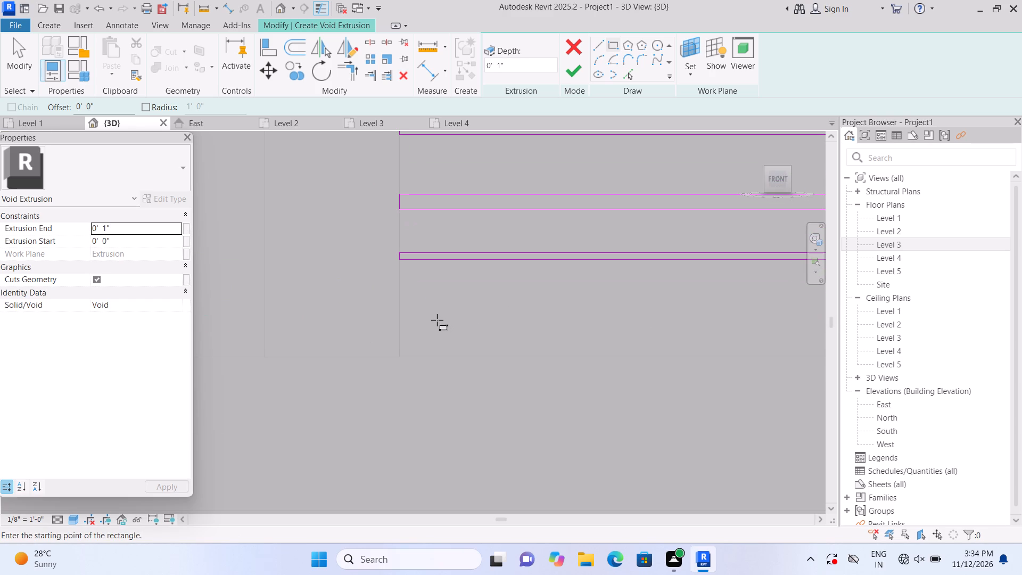
click(402, 306)
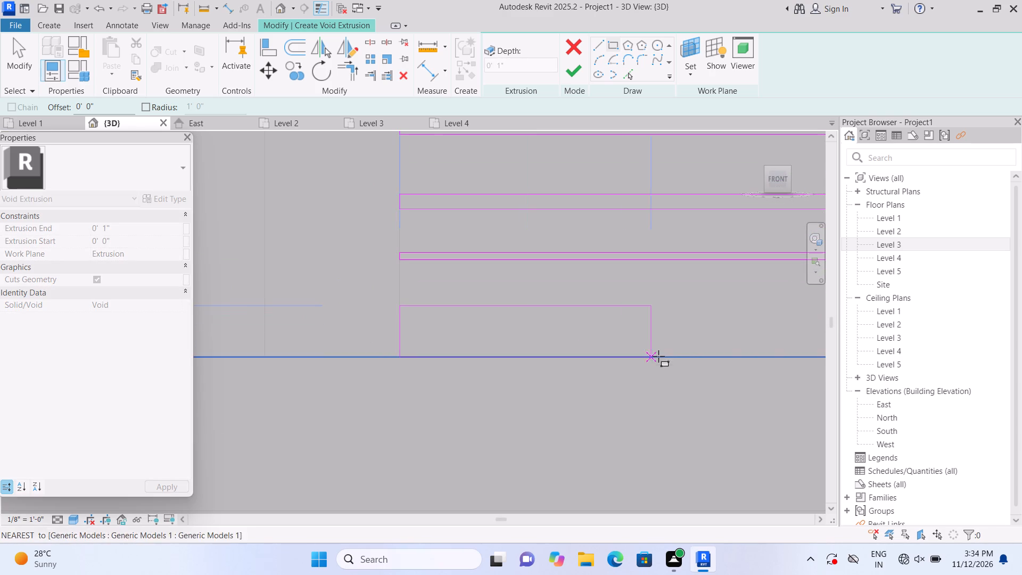
scroll(586, 358, down, 8)
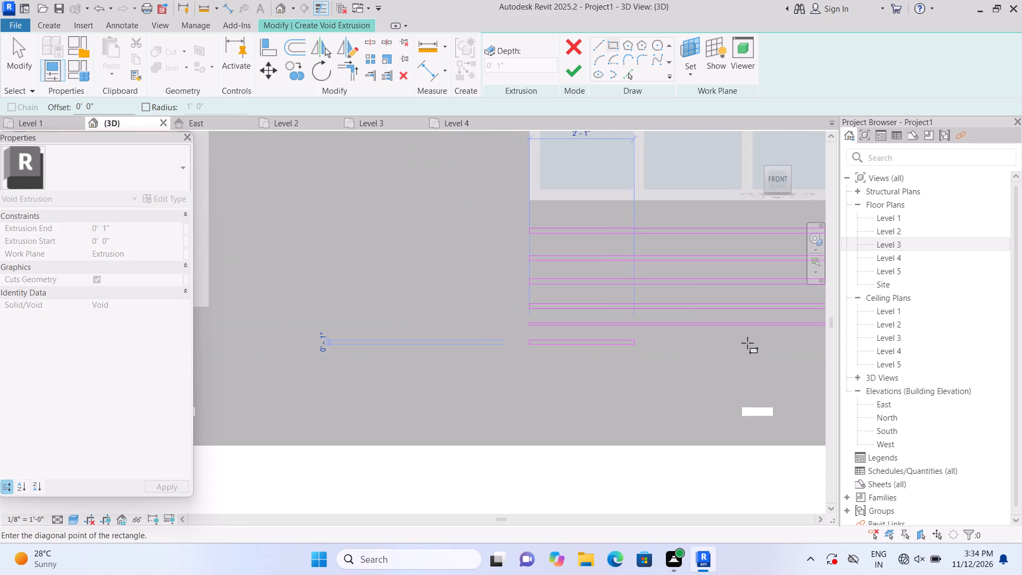
scroll(603, 340, down, 2)
scroll(739, 339, down, 2)
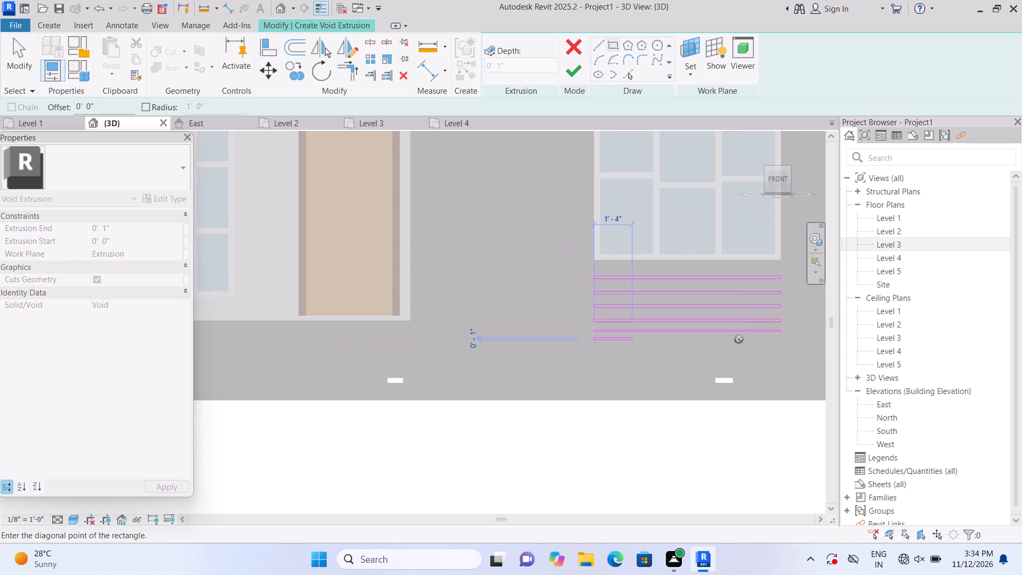
scroll(778, 348, up, 12)
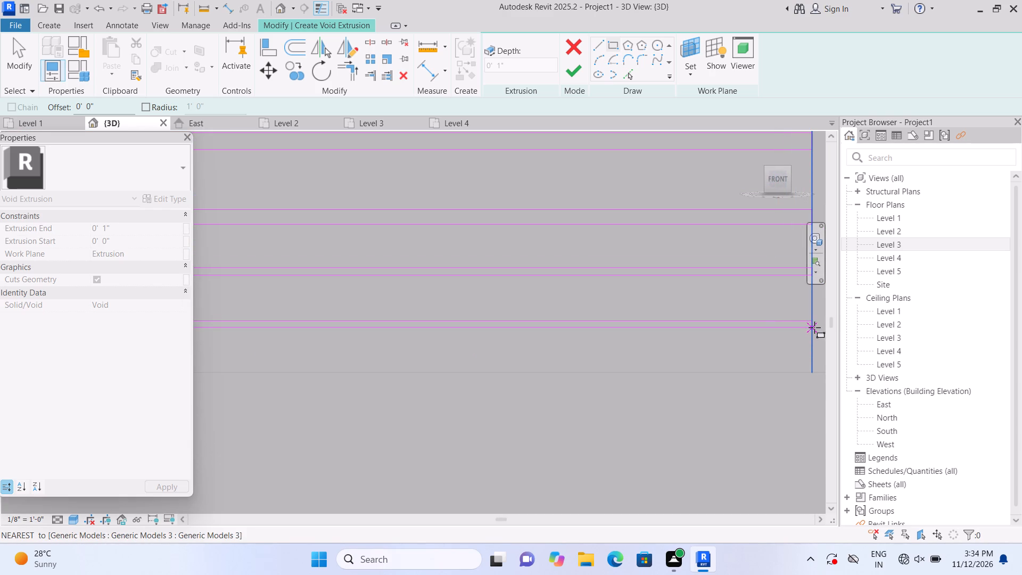
click(814, 327)
scroll(813, 330, down, 9)
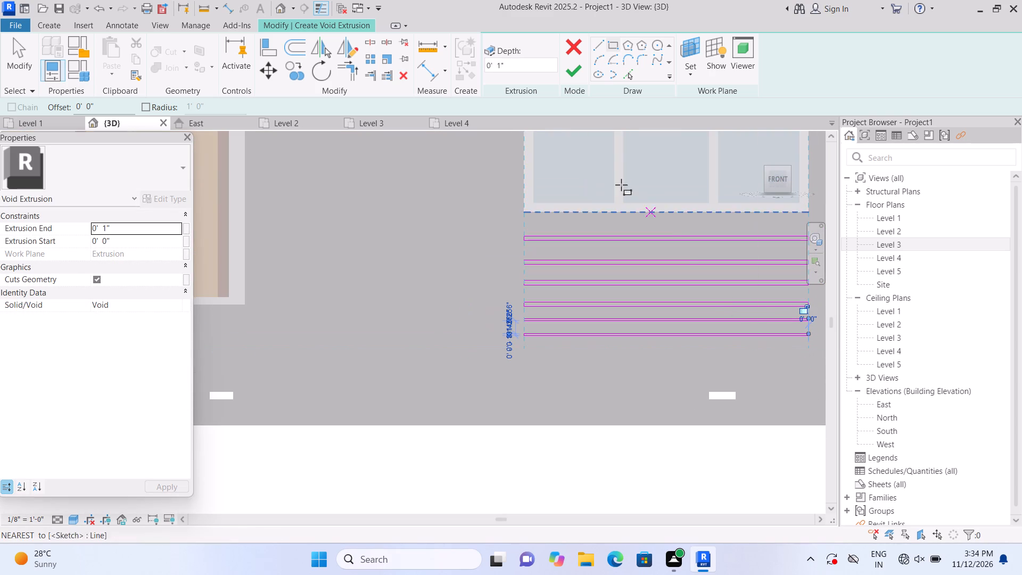
Finish the void extrusion sketch to cut the six horizontal strips 1" deep into the panel below the window.
click(569, 75)
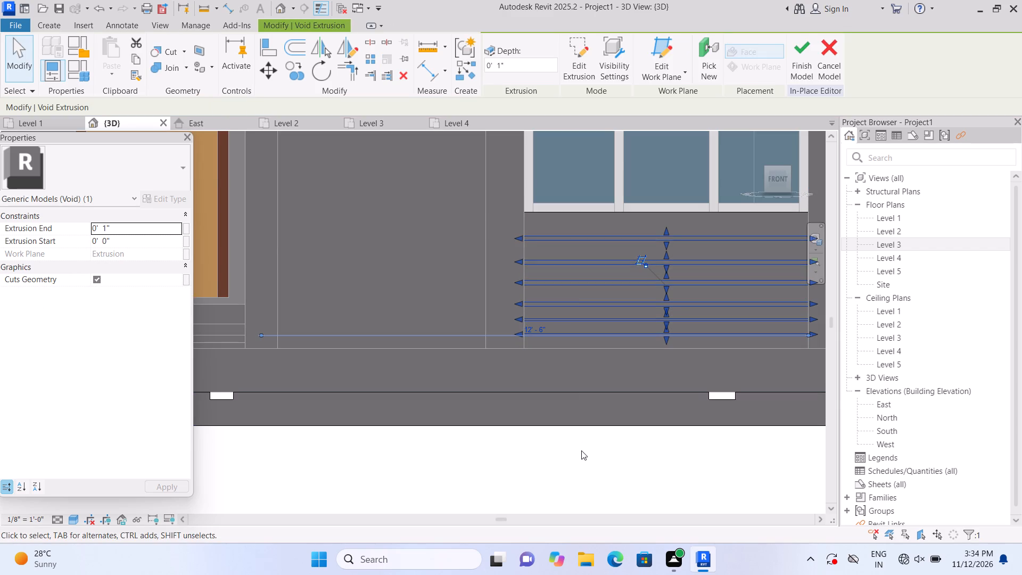
click(579, 446)
Start a new 1" deep Extrusion and set its work plane by picking the grooved panel's front face below the window.
scroll(577, 443, down, 2)
middle_drag(543, 431, 370, 434)
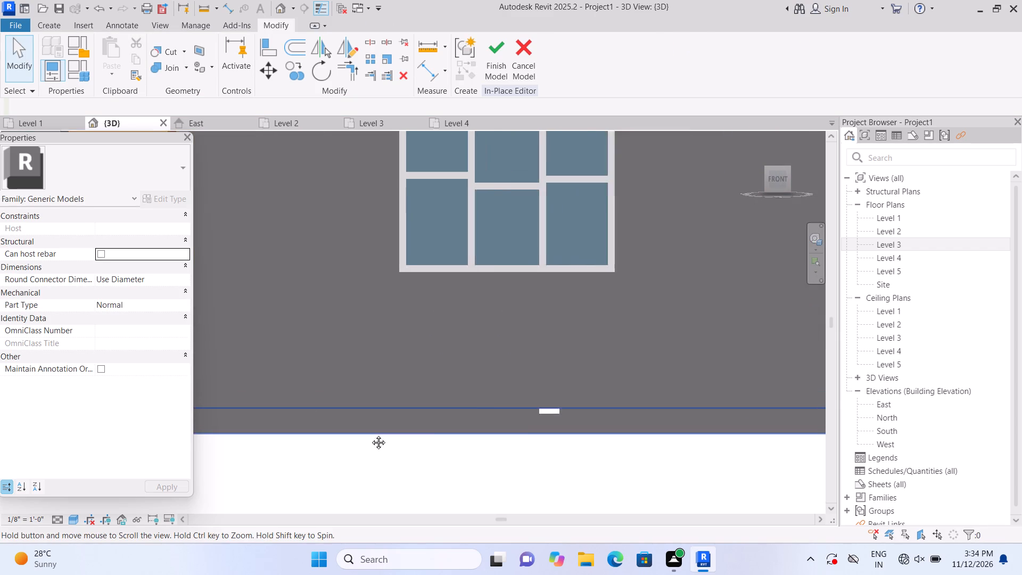
middle_drag(370, 434, 355, 434)
scroll(395, 328, up, 1)
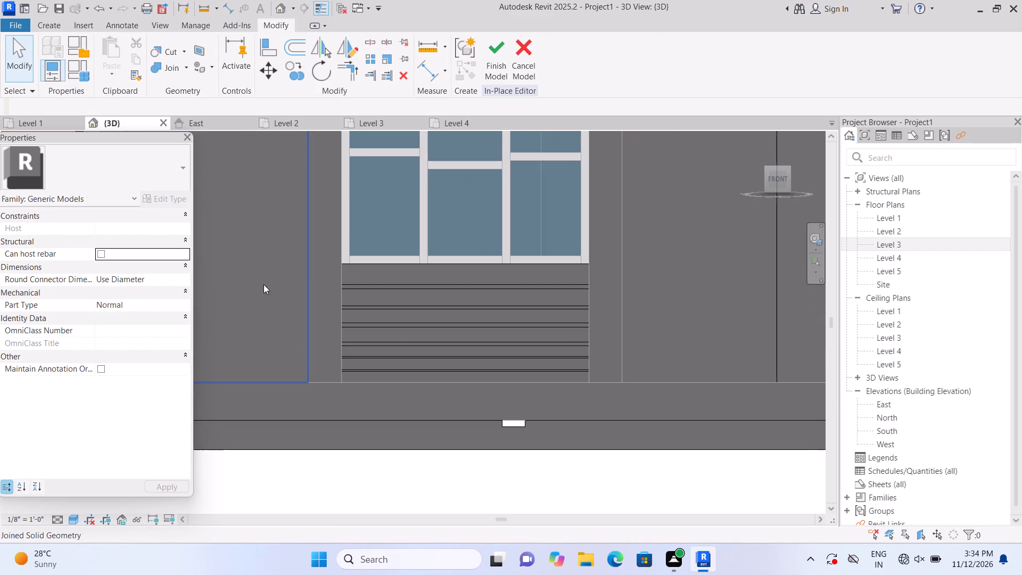
click(62, 23)
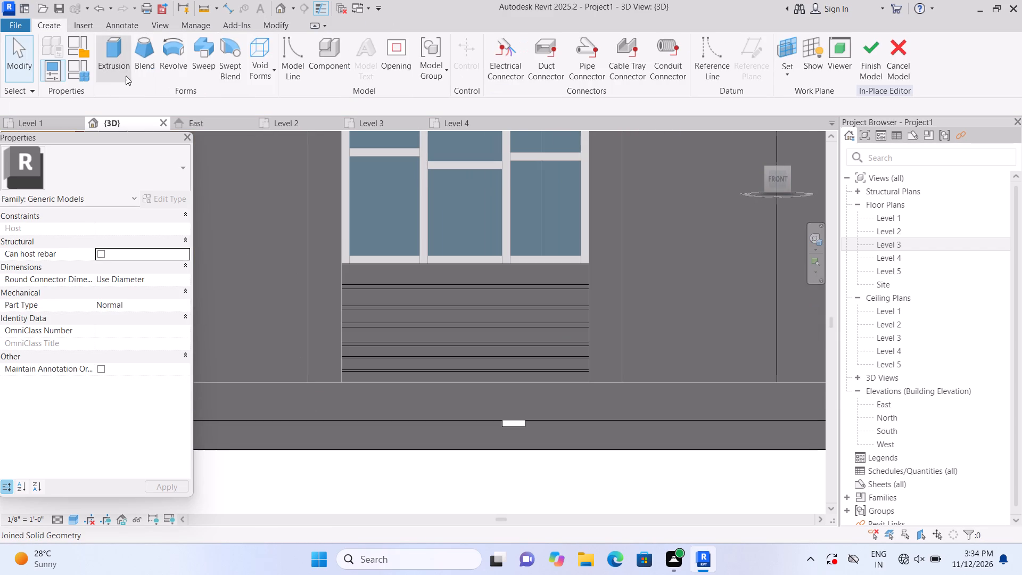
click(117, 64)
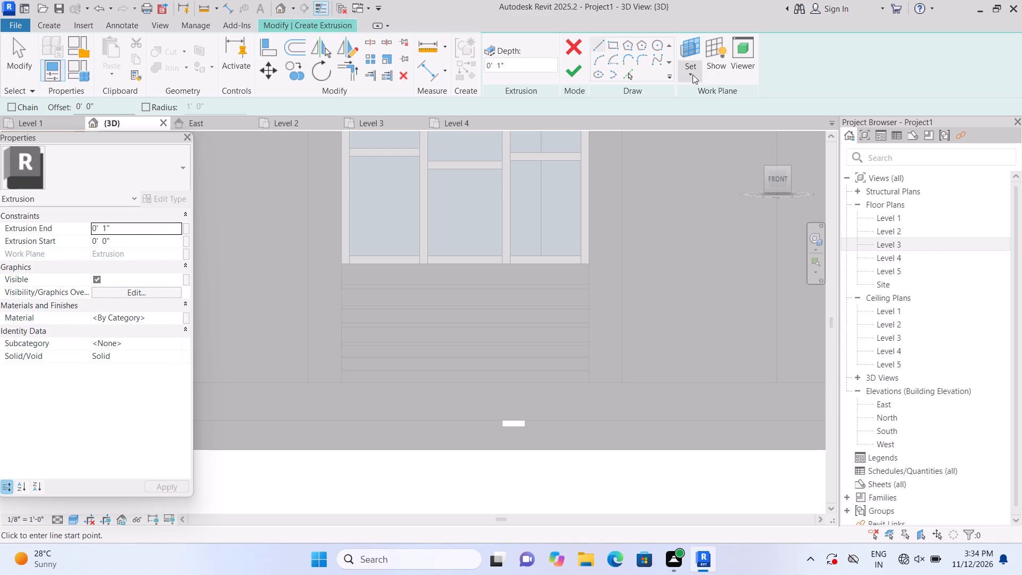
click(692, 73)
click(698, 118)
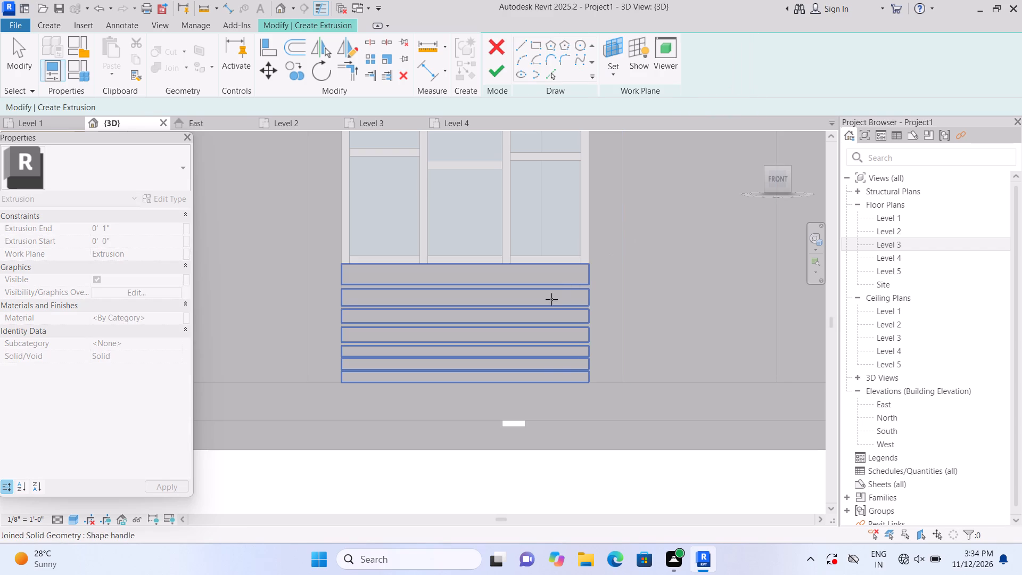
click(551, 300)
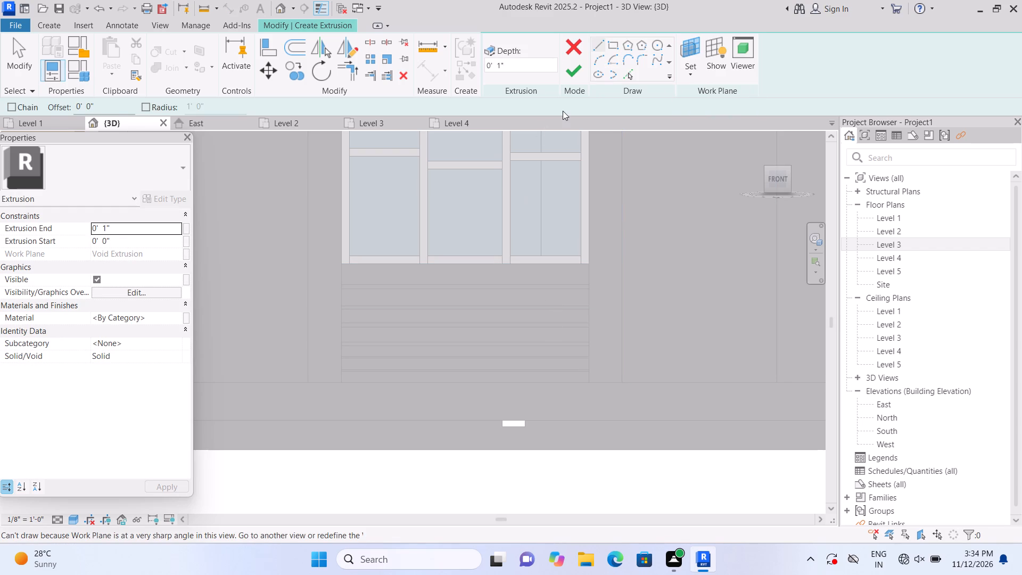
click(686, 64)
click(702, 122)
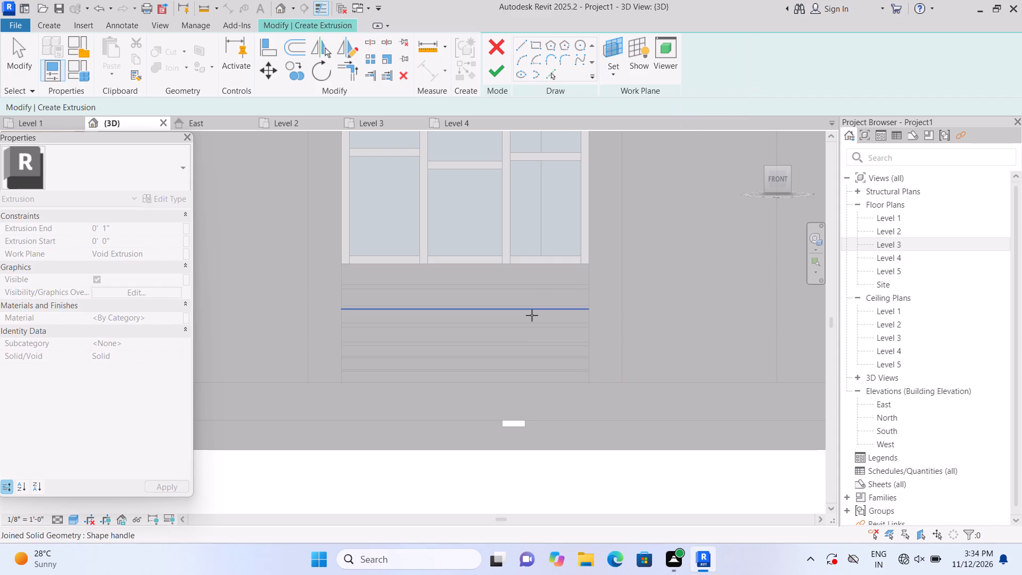
click(529, 298)
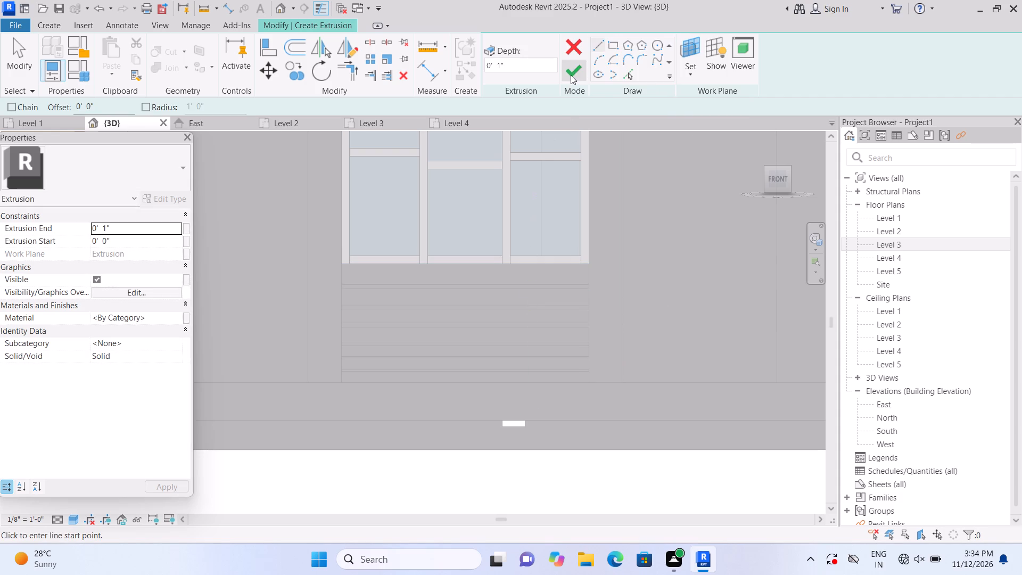
Sketch a thin vertical rectangle about 1" wide and 3'-1" tall, from the left window pane's underside to the panel's bottom edge.
click(614, 45)
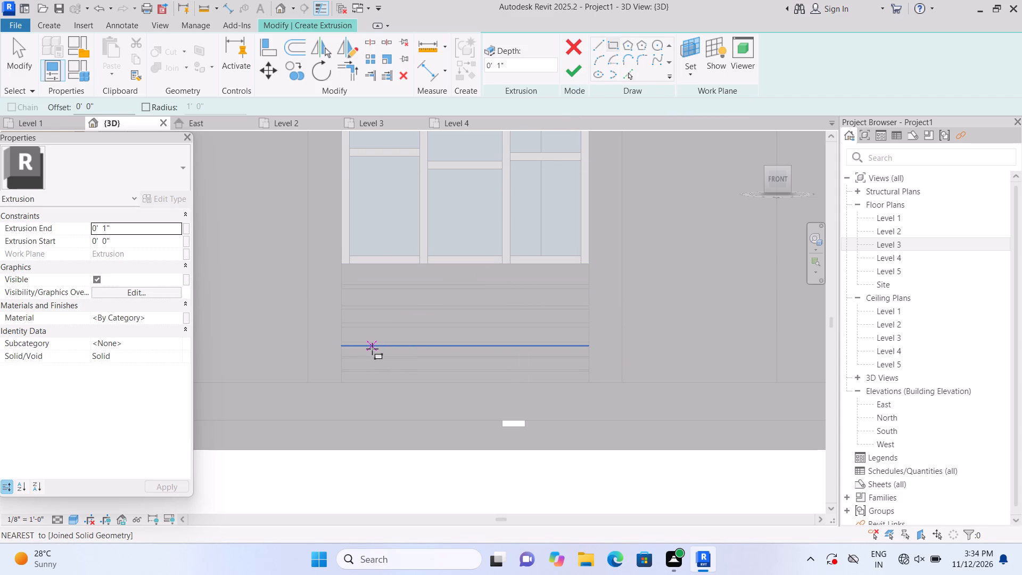
scroll(369, 375, up, 3)
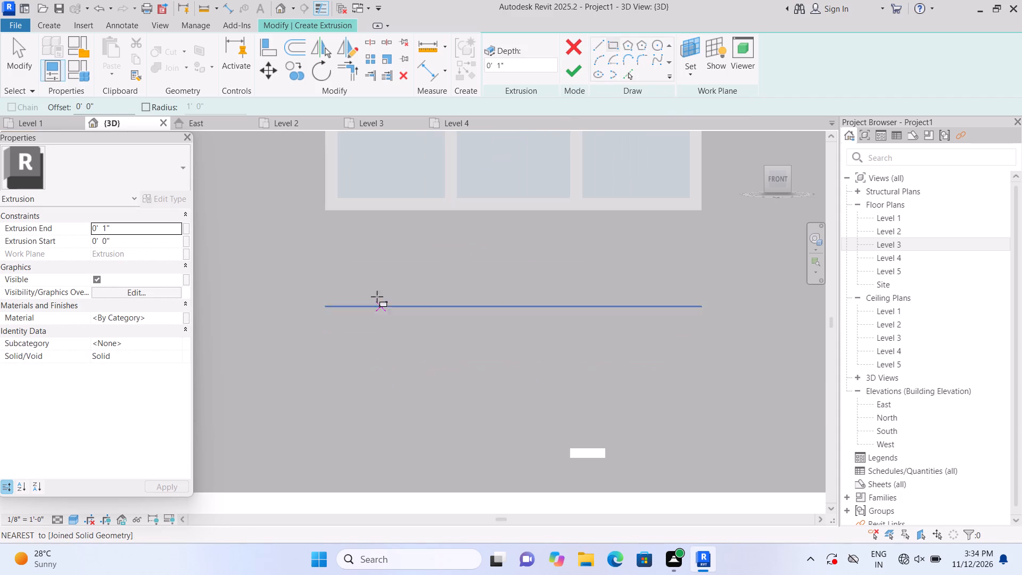
click(377, 212)
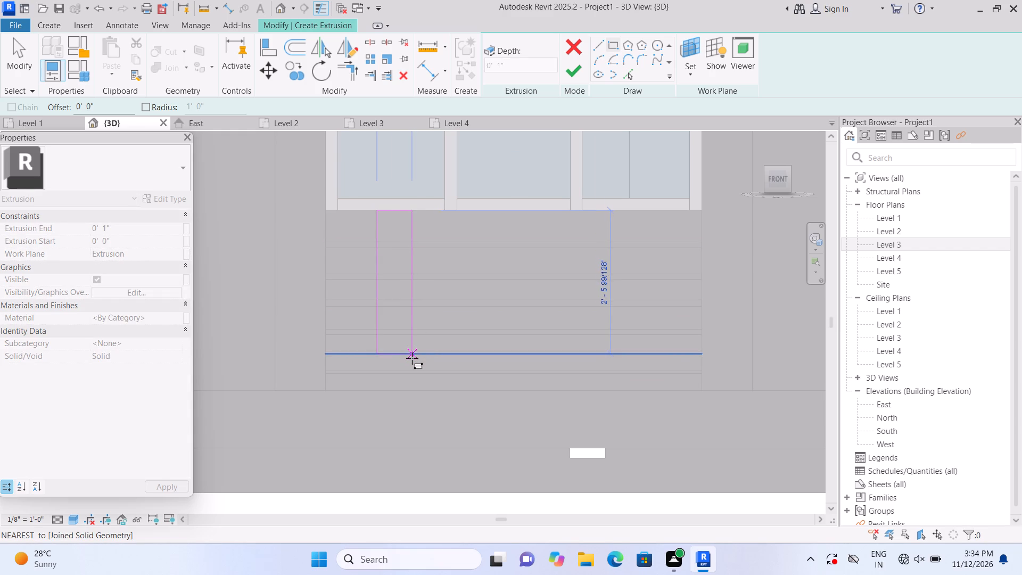
scroll(406, 392, up, 3)
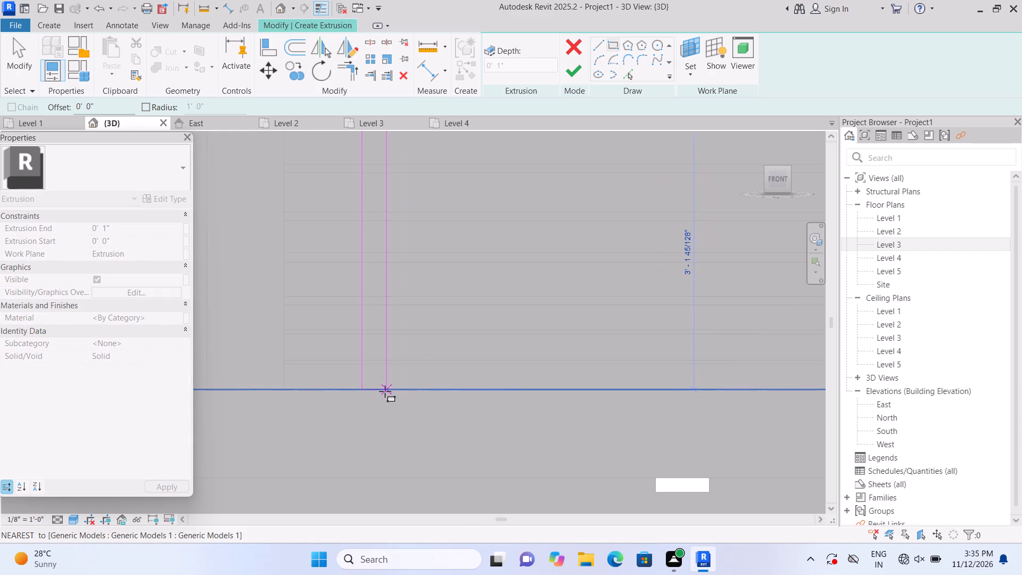
click(369, 387)
scroll(369, 388, down, 5)
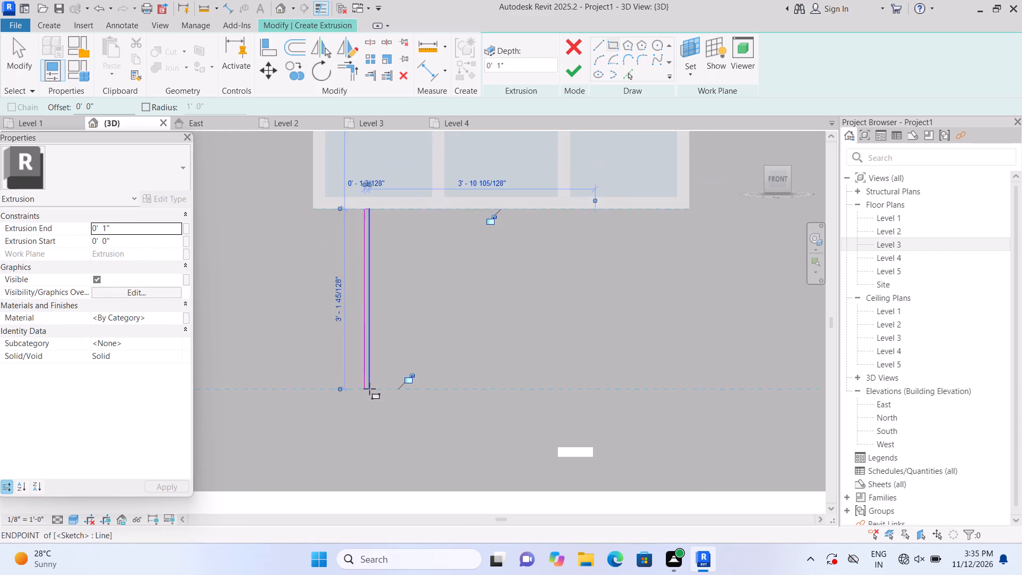
key(Escape)
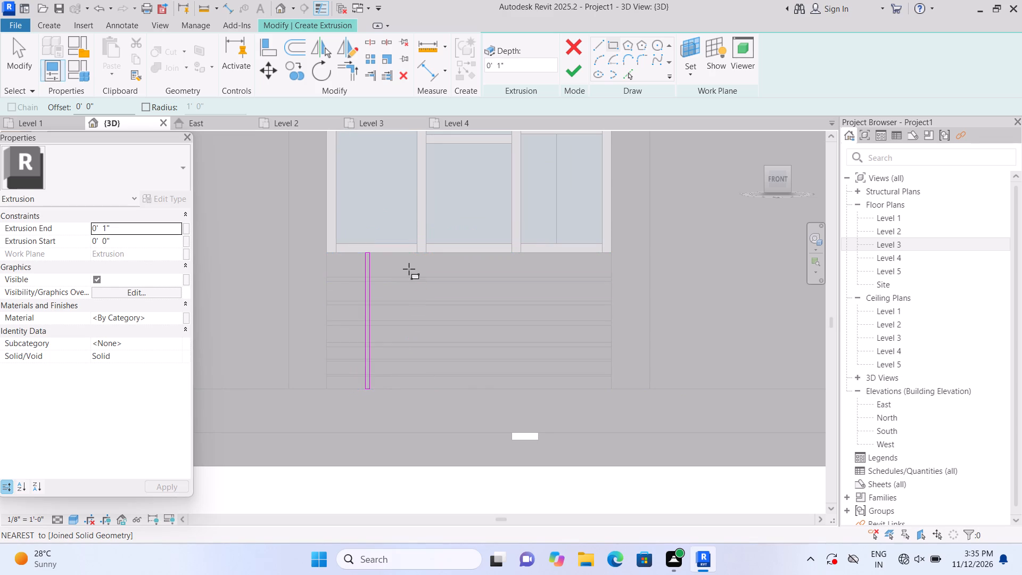
Sketch a second thin vertical rectangle about 3'-1" tall, under the window's left mullion down to the panel's bottom edge.
click(416, 255)
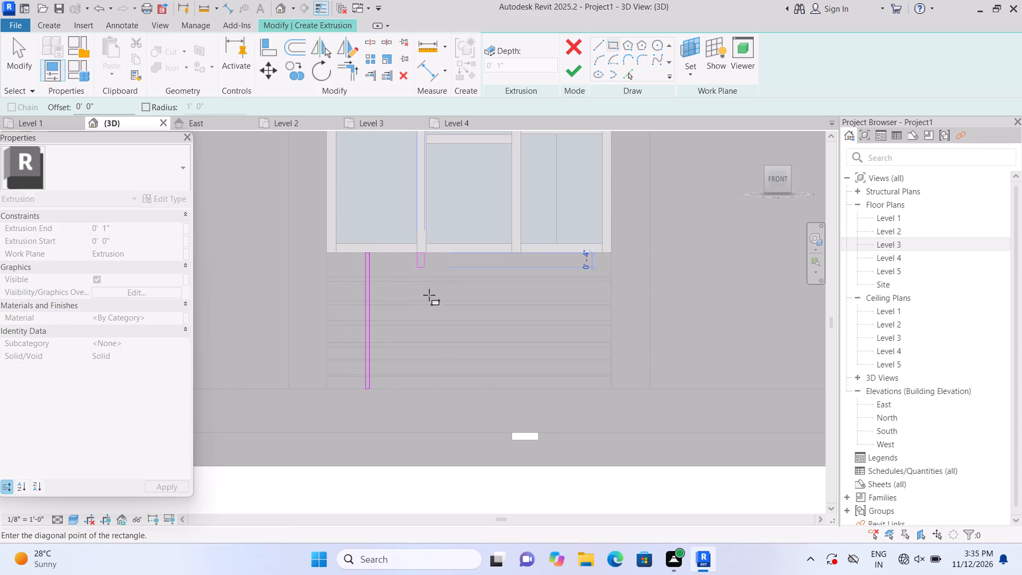
scroll(438, 392, up, 5)
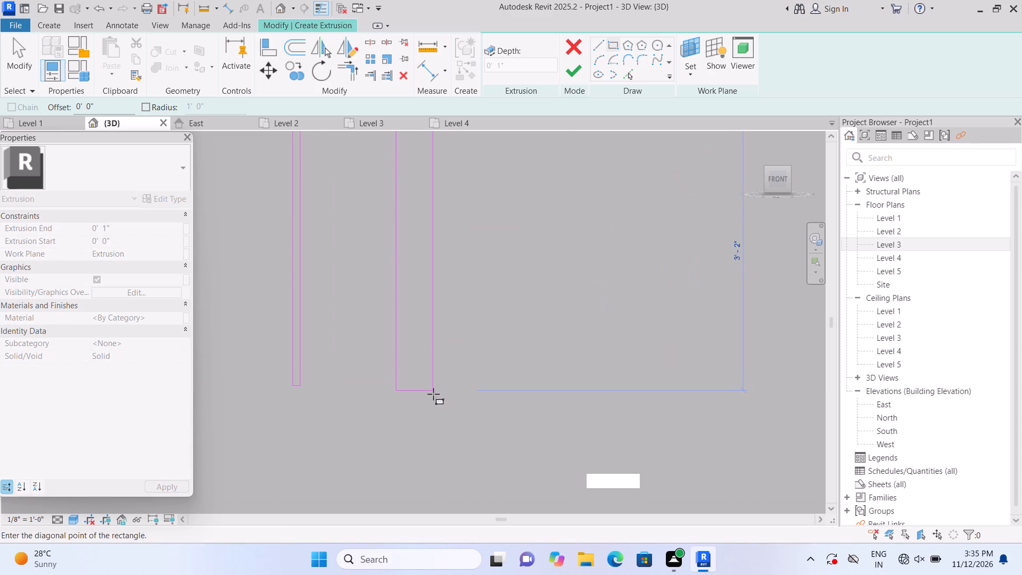
click(402, 383)
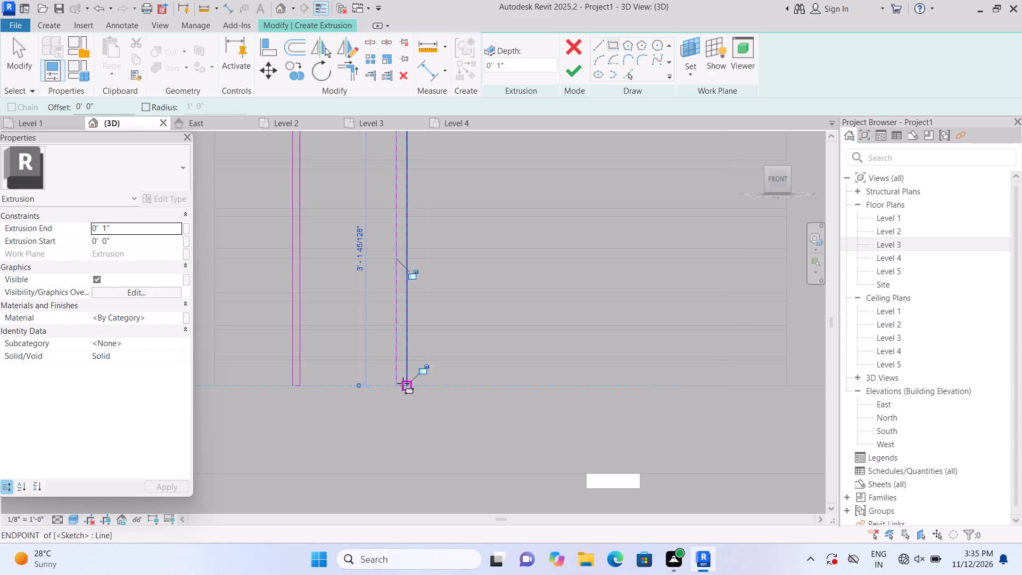
key(Escape)
Sketch a third, slimmer vertical rectangle about 3'-1" tall, below the middle of the window's central pane.
scroll(403, 388, down, 7)
scroll(427, 348, up, 3)
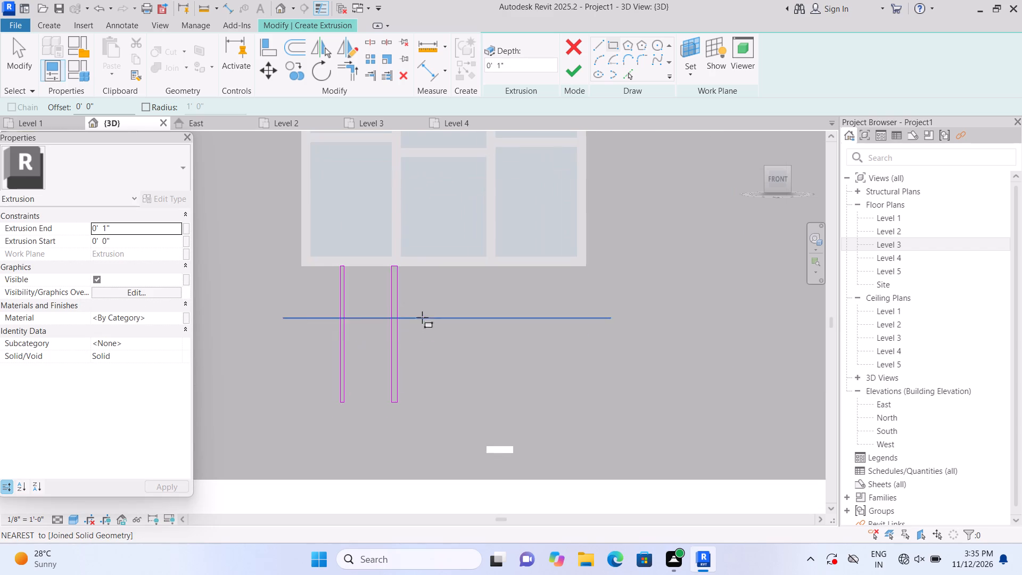
click(440, 263)
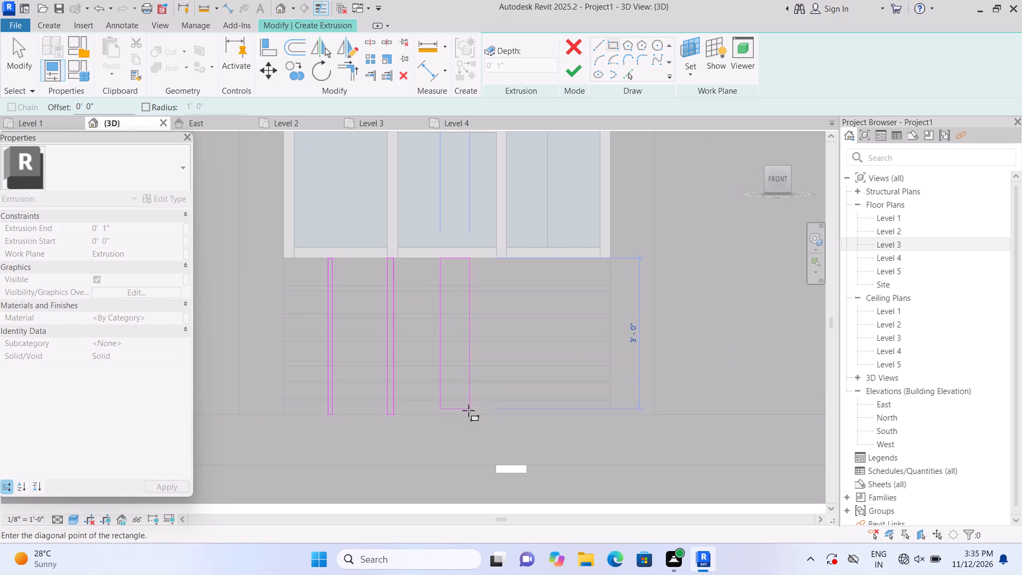
scroll(466, 419, up, 6)
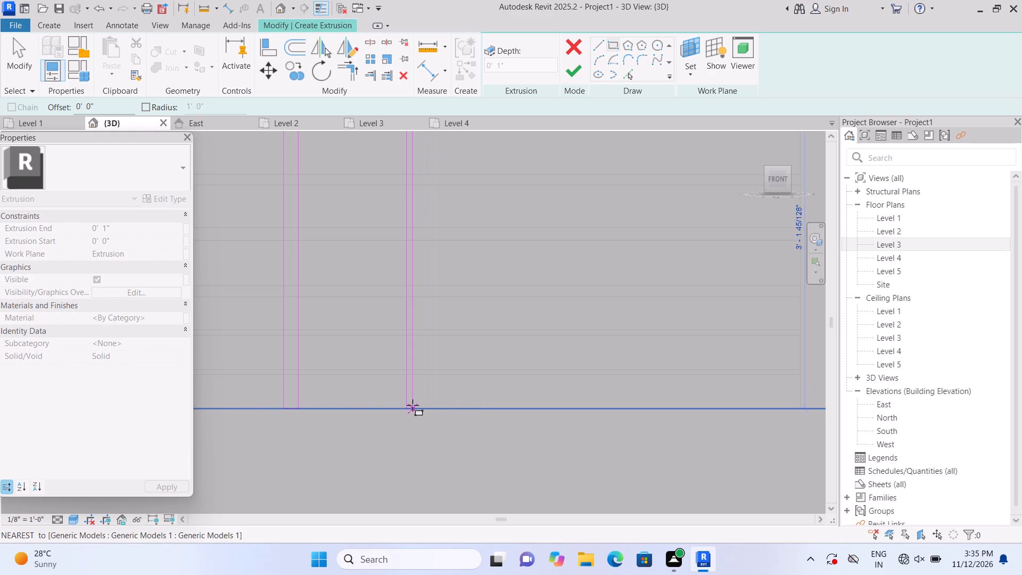
click(413, 405)
key(Escape)
Sketch a fourth thin vertical rectangle about 3'-1" tall, just left of the window's right mullion, reaching the panel's bottom edge.
scroll(417, 408, down, 5)
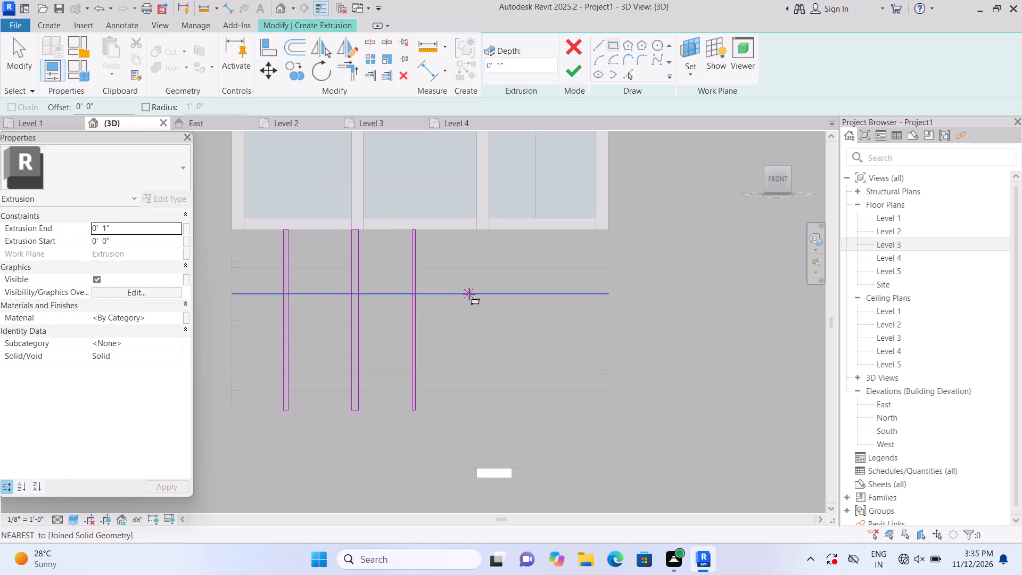
scroll(465, 287, up, 1)
click(462, 225)
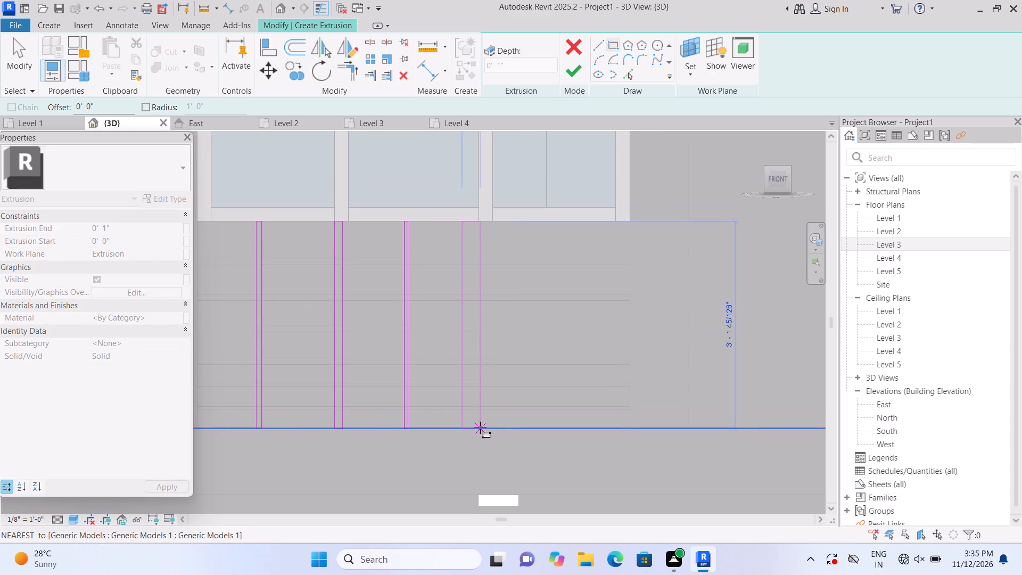
scroll(480, 428, up, 3)
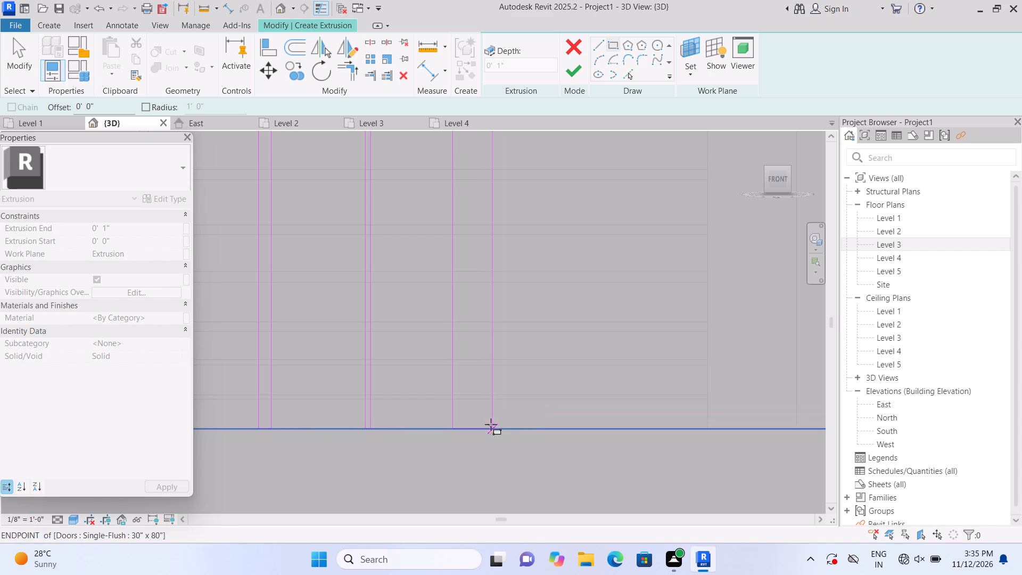
click(463, 424)
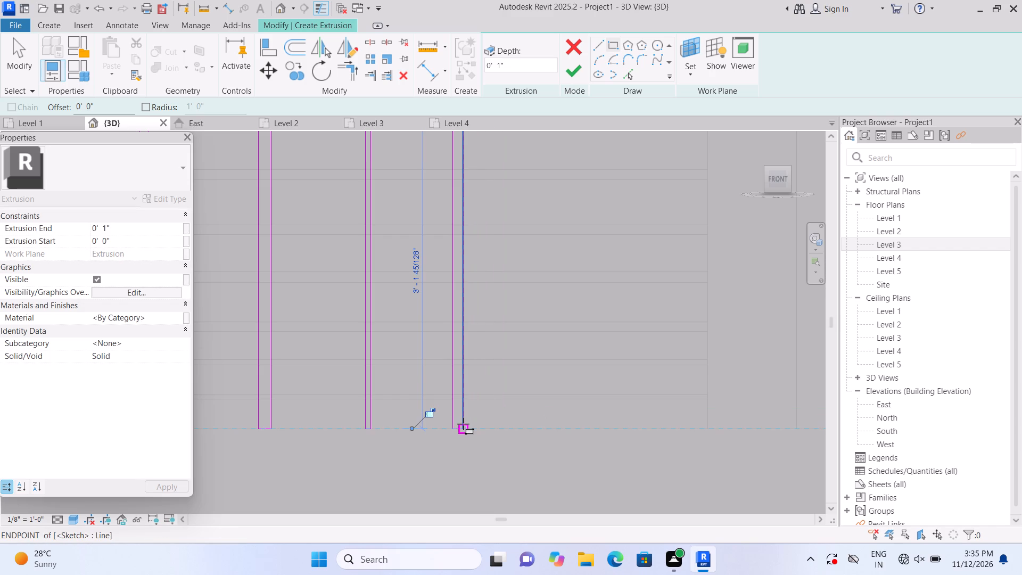
key(Escape)
Sketch a fifth thin vertical rectangle about 3'-1" tall, below the left part of the window's right pane.
scroll(463, 426, down, 5)
scroll(508, 309, up, 2)
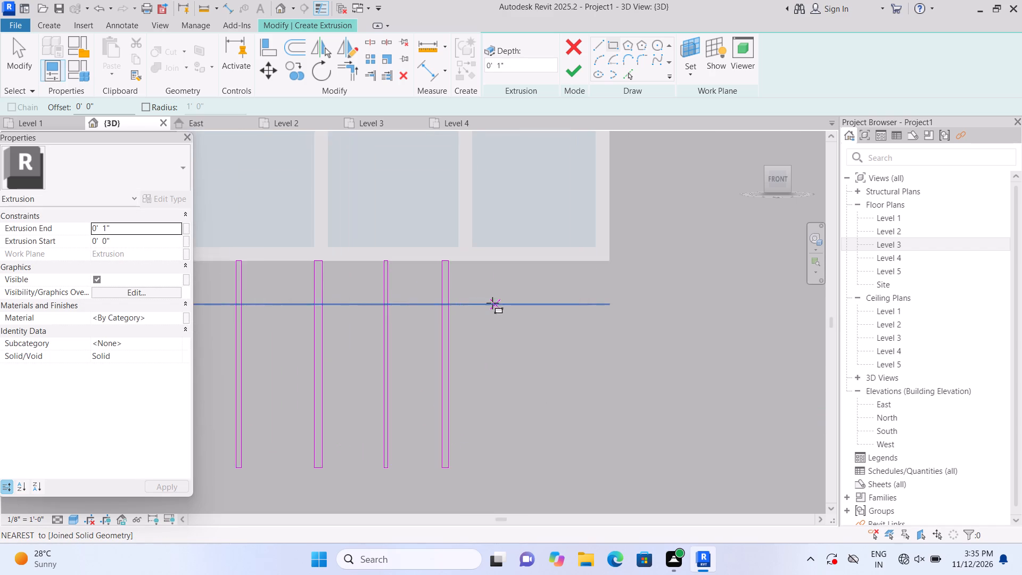
scroll(491, 300, up, 1)
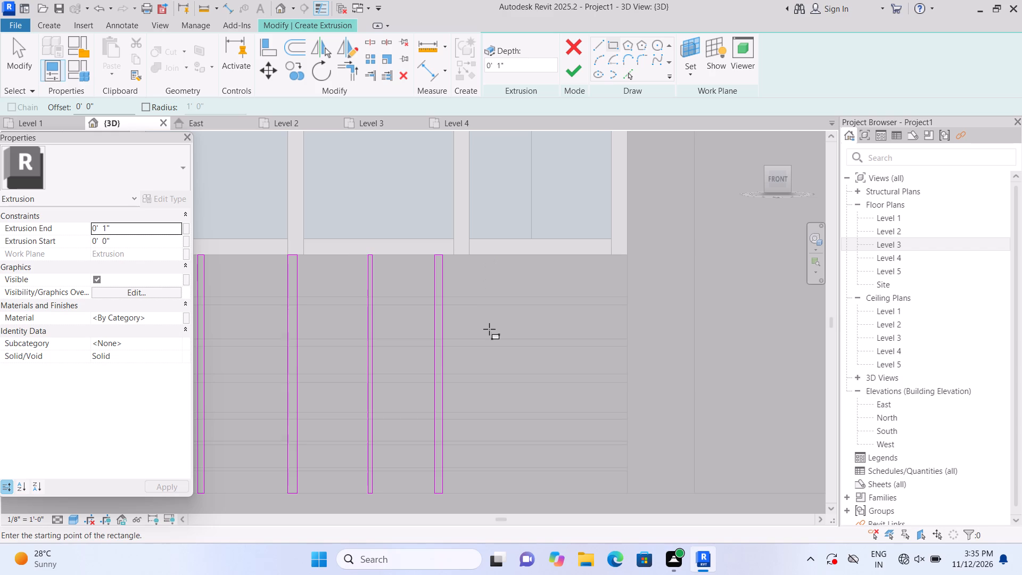
scroll(489, 329, up, 1)
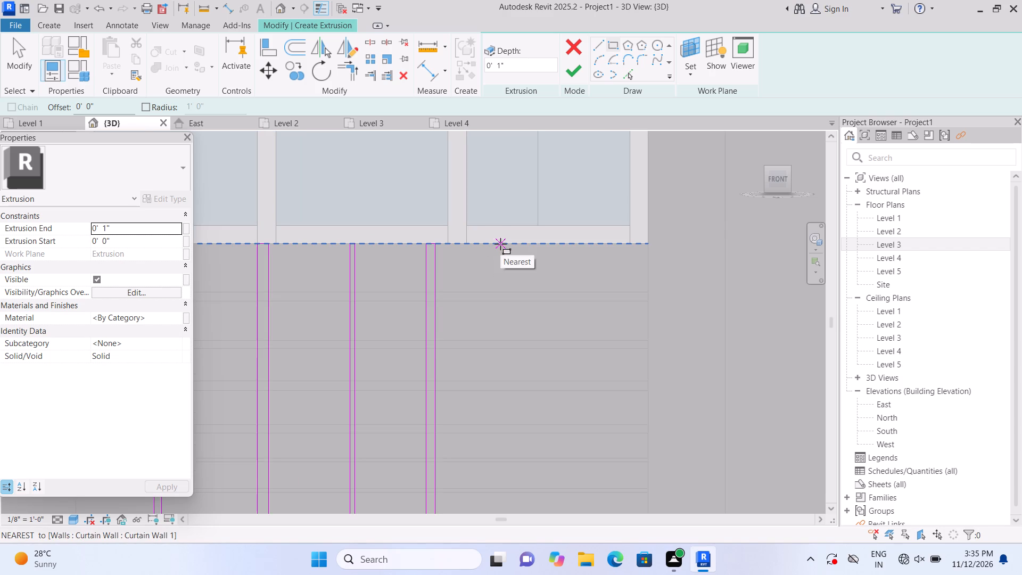
click(500, 244)
middle_drag(510, 445, 514, 357)
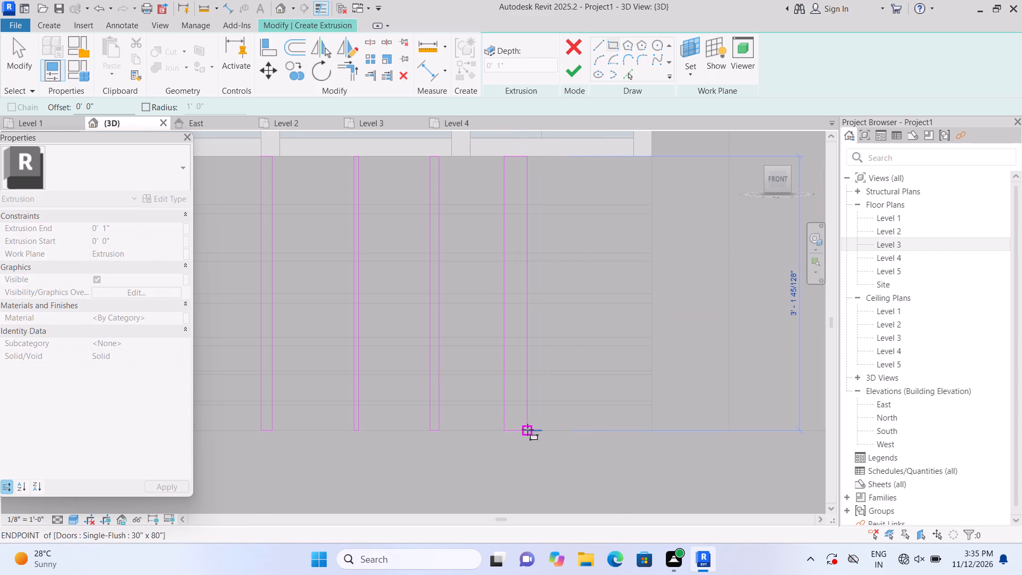
scroll(528, 430, up, 2)
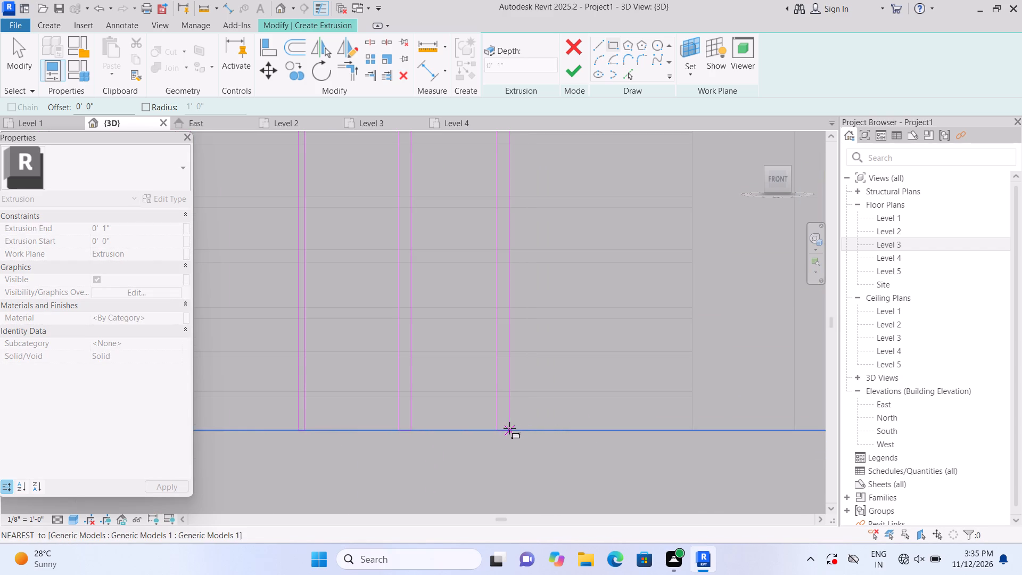
click(504, 429)
key(Escape)
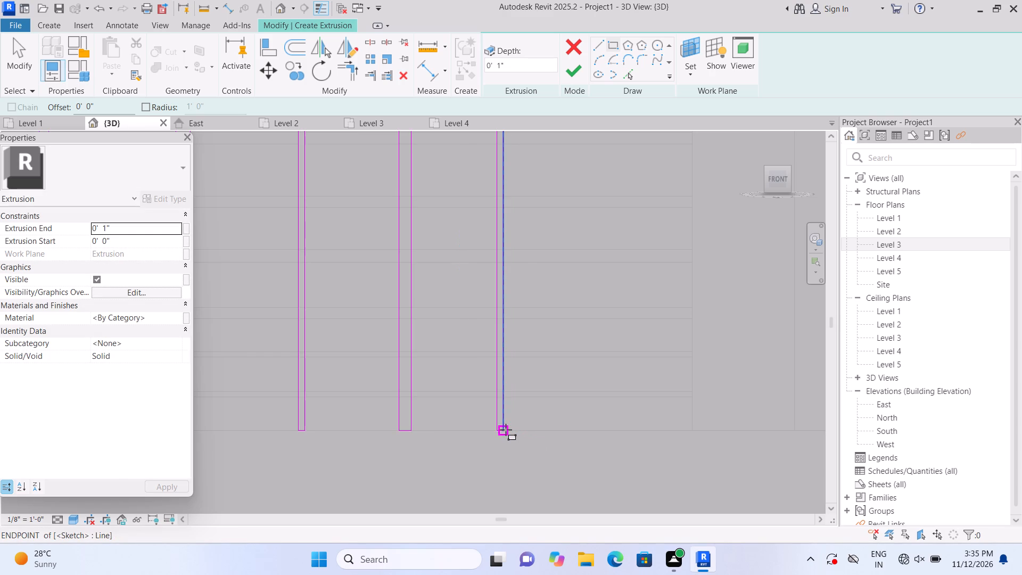
scroll(506, 432, down, 5)
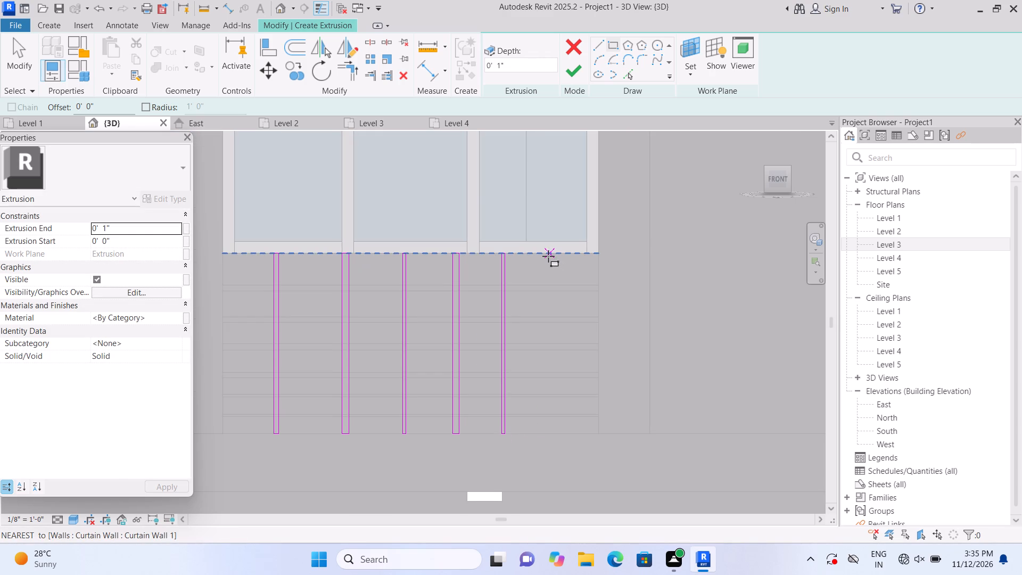
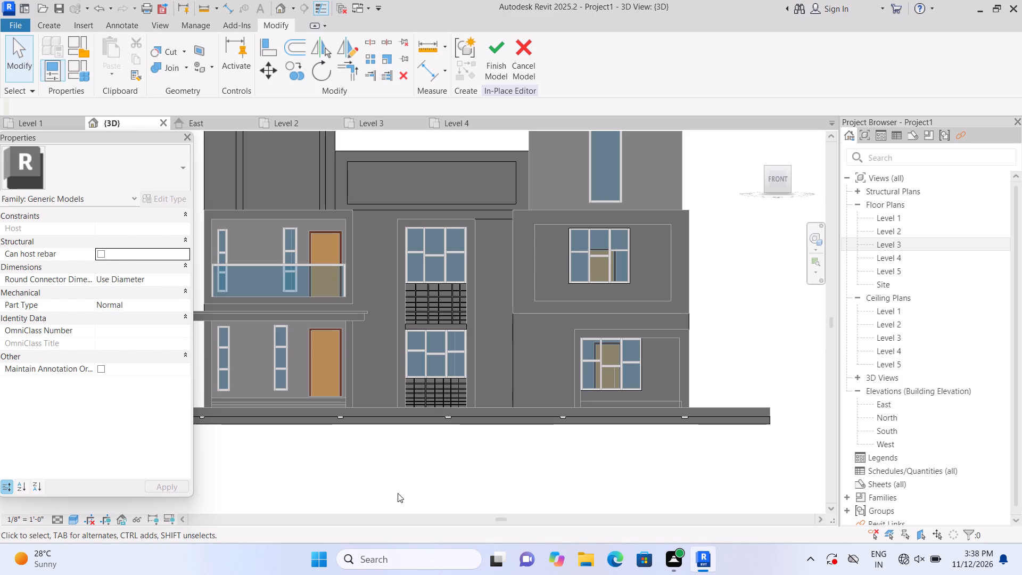
Inspect the house's front facade from the front and at an angle, checking the groove grids between and below the central windows.
scroll(395, 479, up, 2)
scroll(401, 463, down, 6)
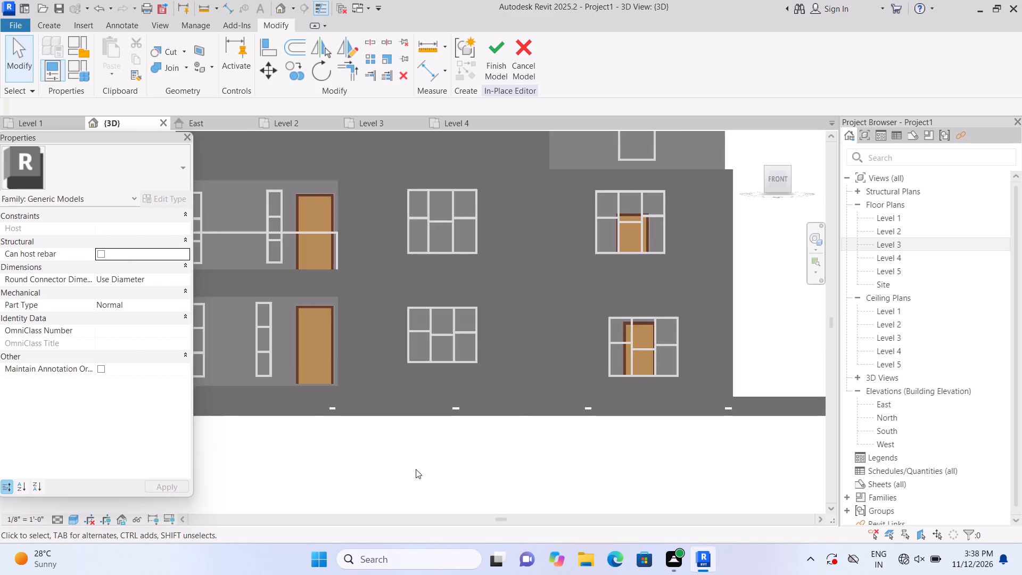
scroll(416, 469, down, 2)
scroll(441, 434, up, 5)
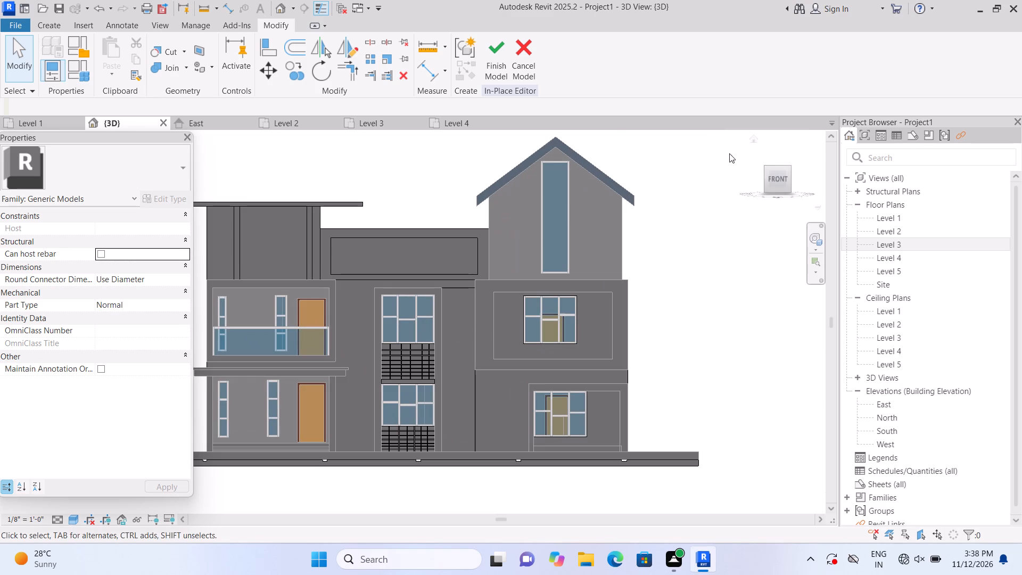
click(752, 139)
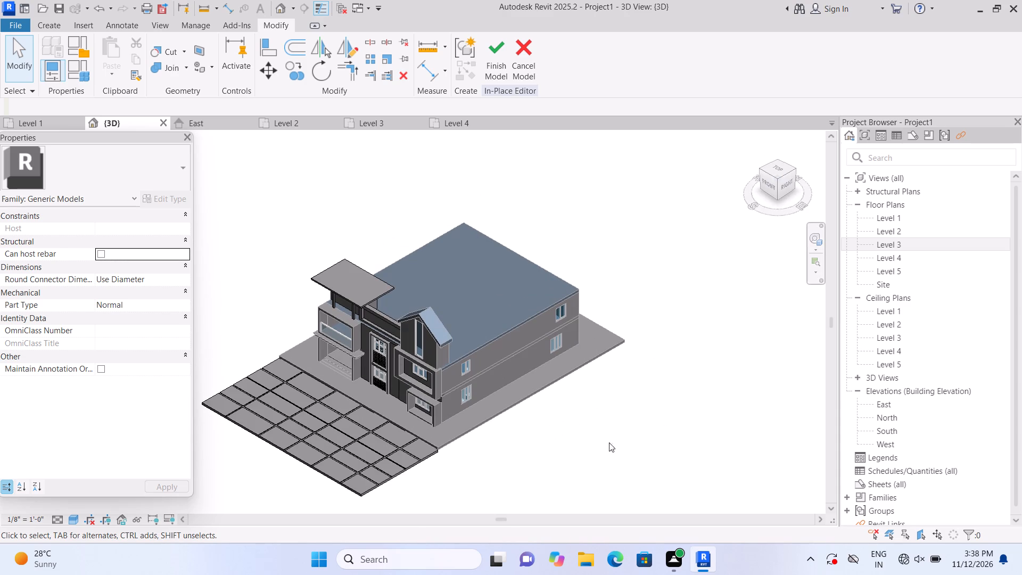
scroll(590, 400, up, 1)
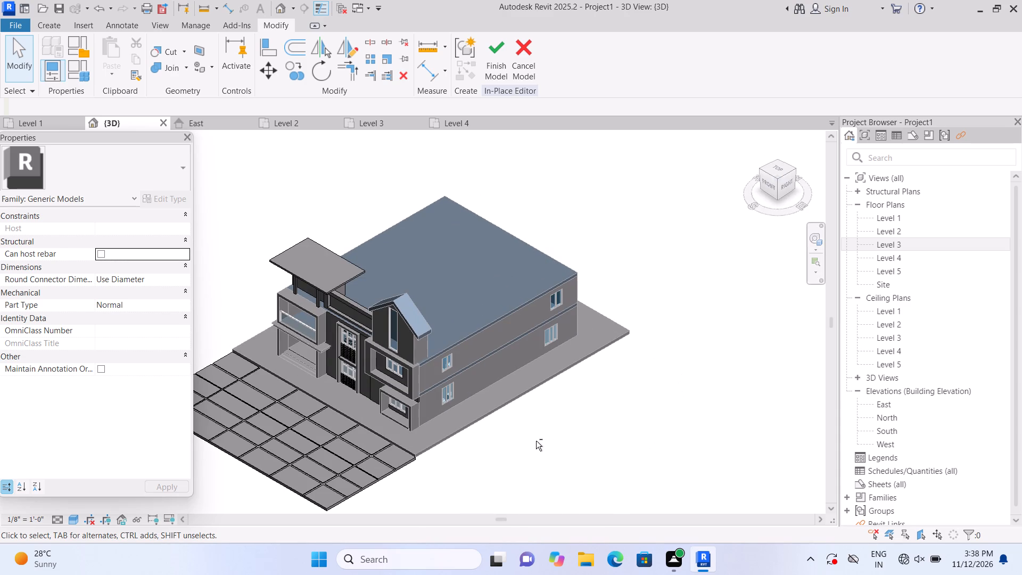
shift+middle_drag(535, 440, 718, 371)
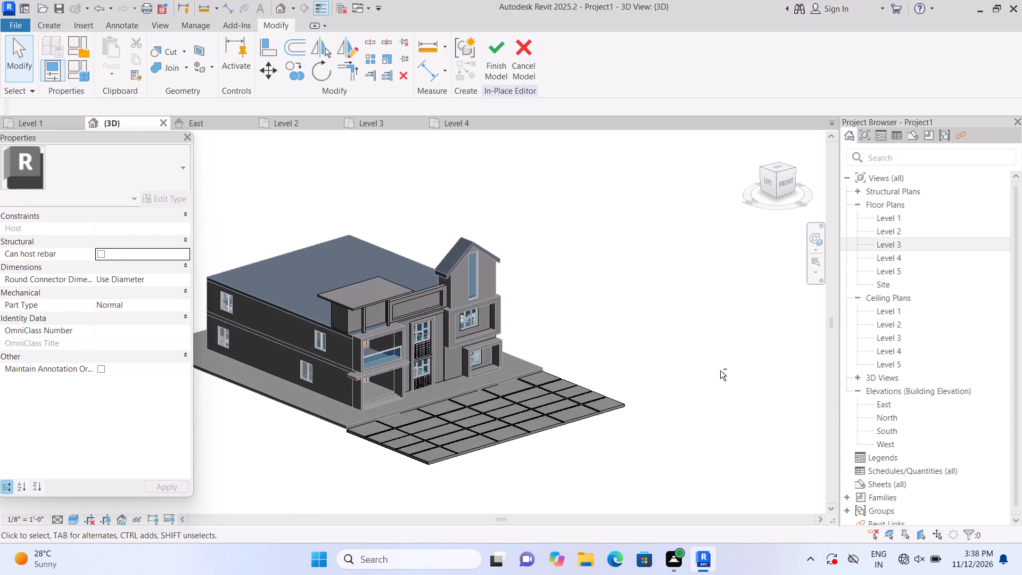
scroll(720, 387, up, 1)
scroll(417, 495, up, 2)
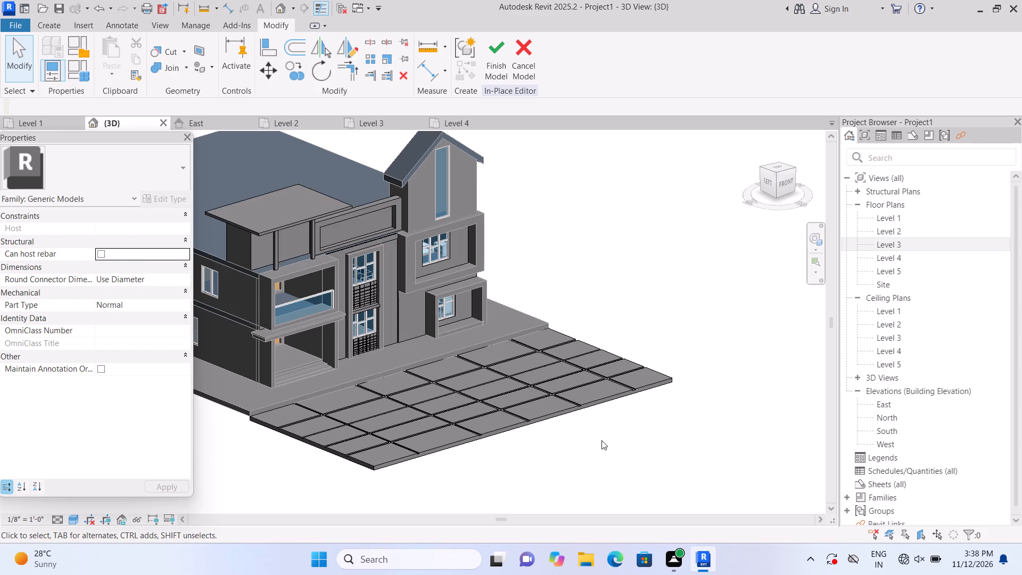
middle_drag(632, 450, 708, 455)
scroll(707, 454, up, 1)
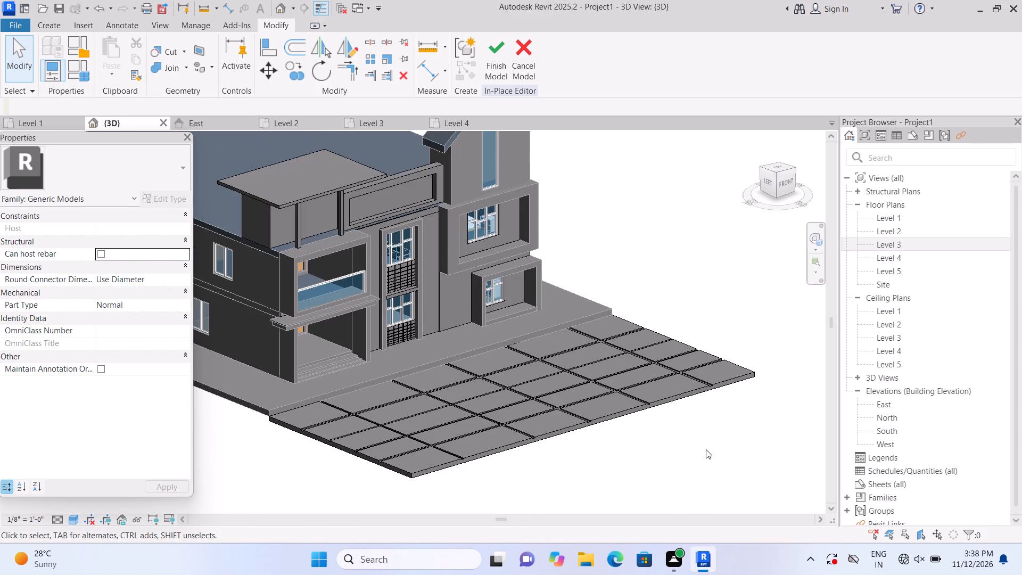
scroll(706, 449, down, 1)
scroll(706, 449, up, 1)
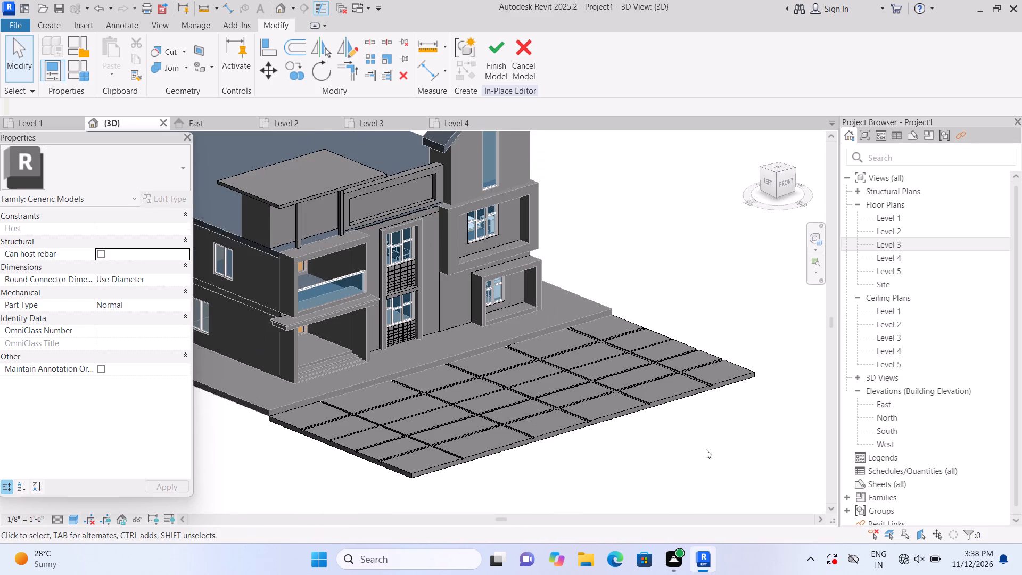
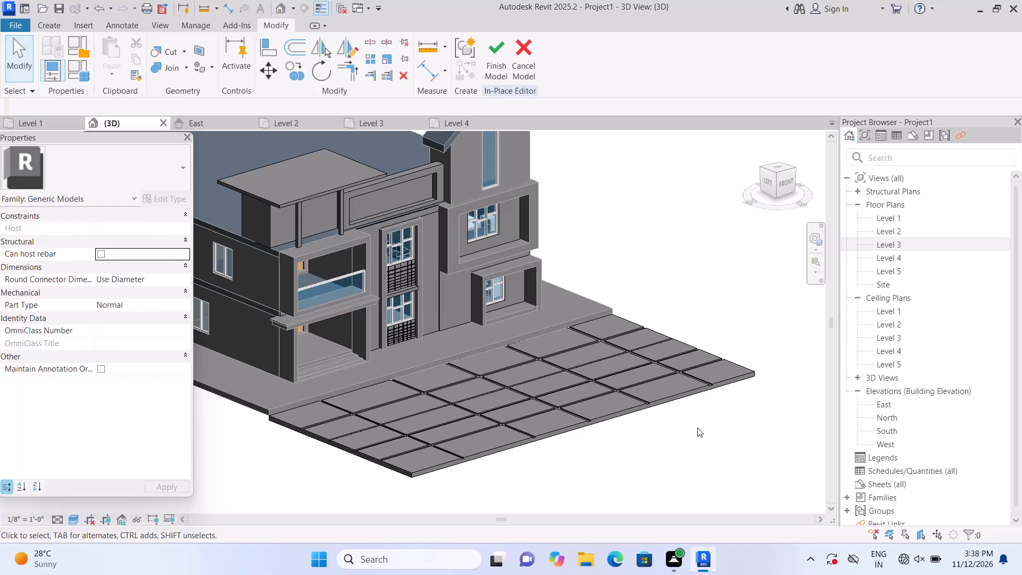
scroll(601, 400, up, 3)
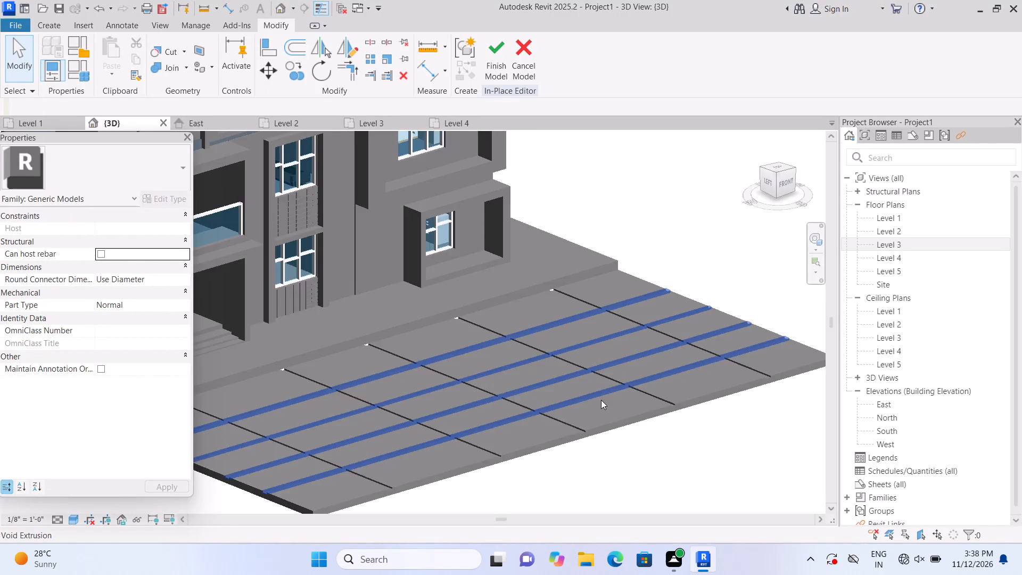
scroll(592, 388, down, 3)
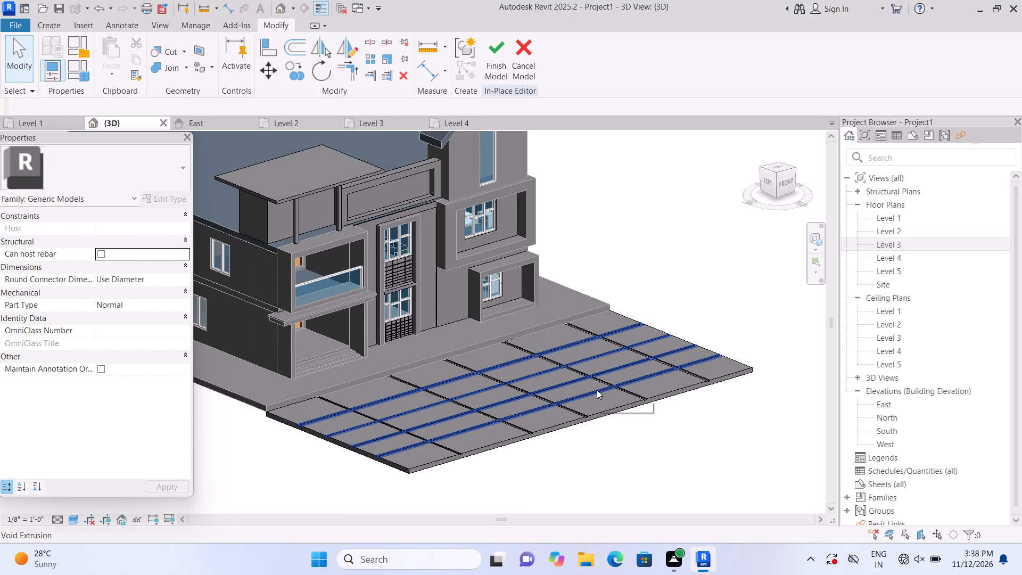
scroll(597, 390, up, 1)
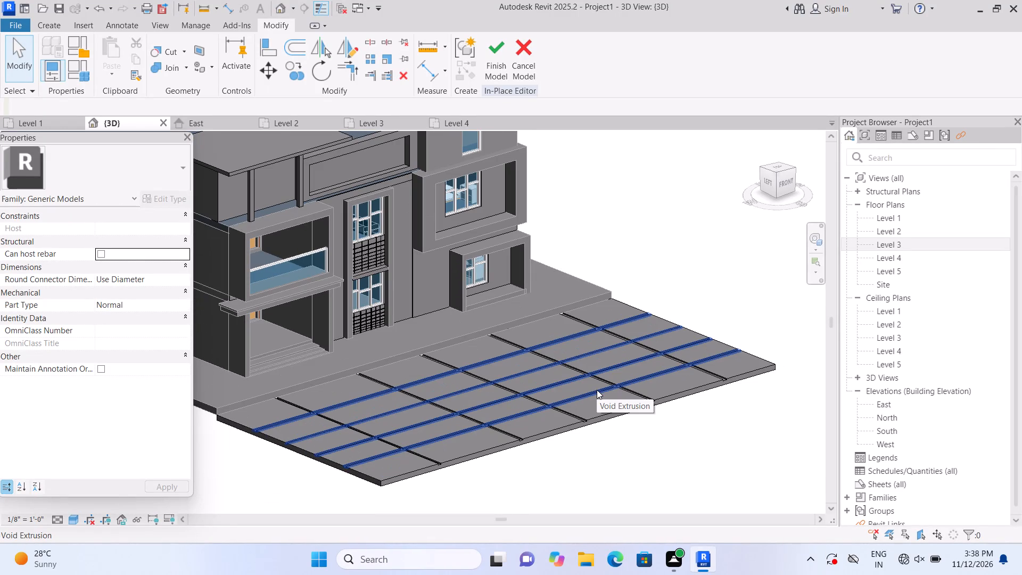
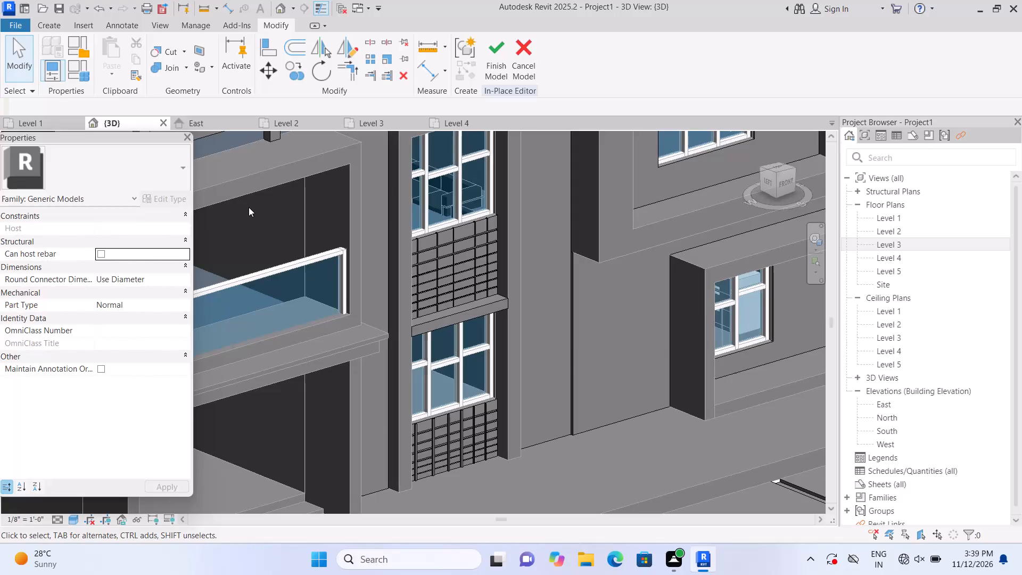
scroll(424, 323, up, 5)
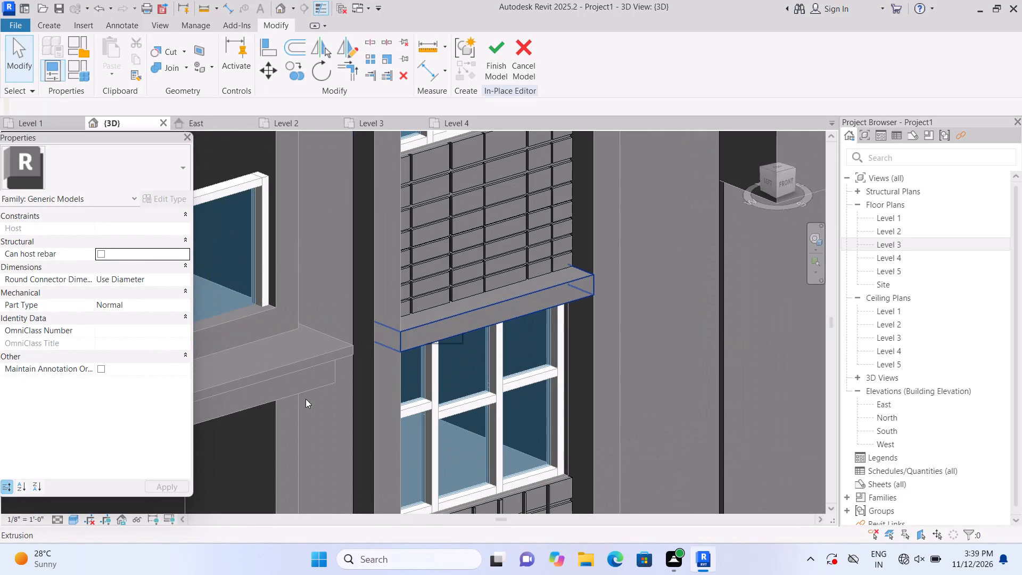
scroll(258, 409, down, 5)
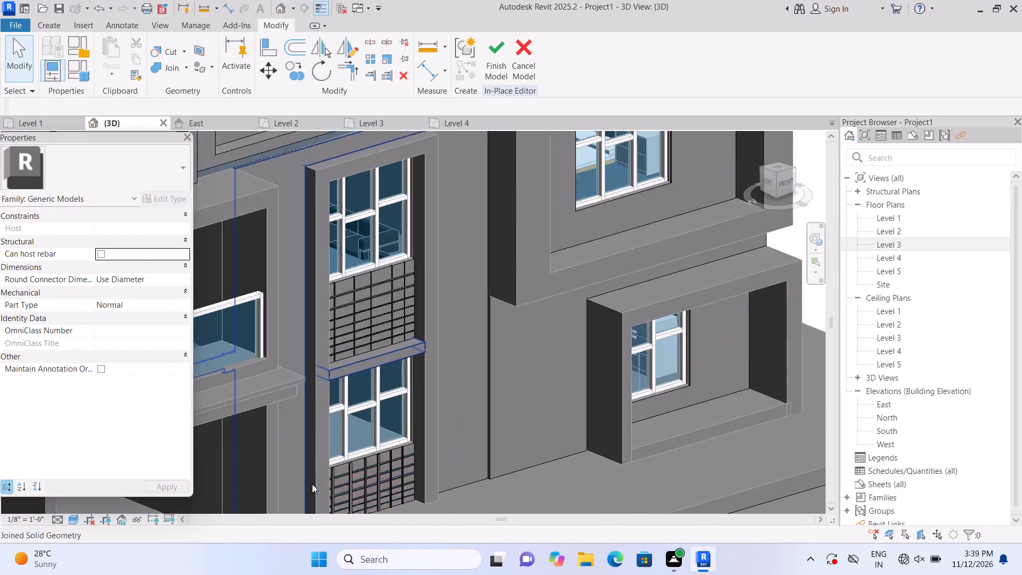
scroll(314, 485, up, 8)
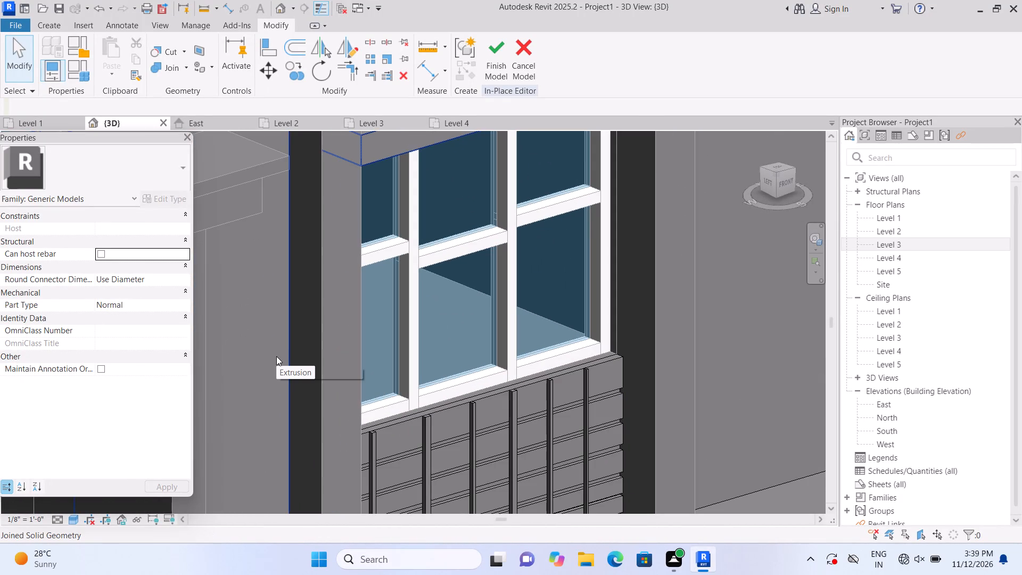
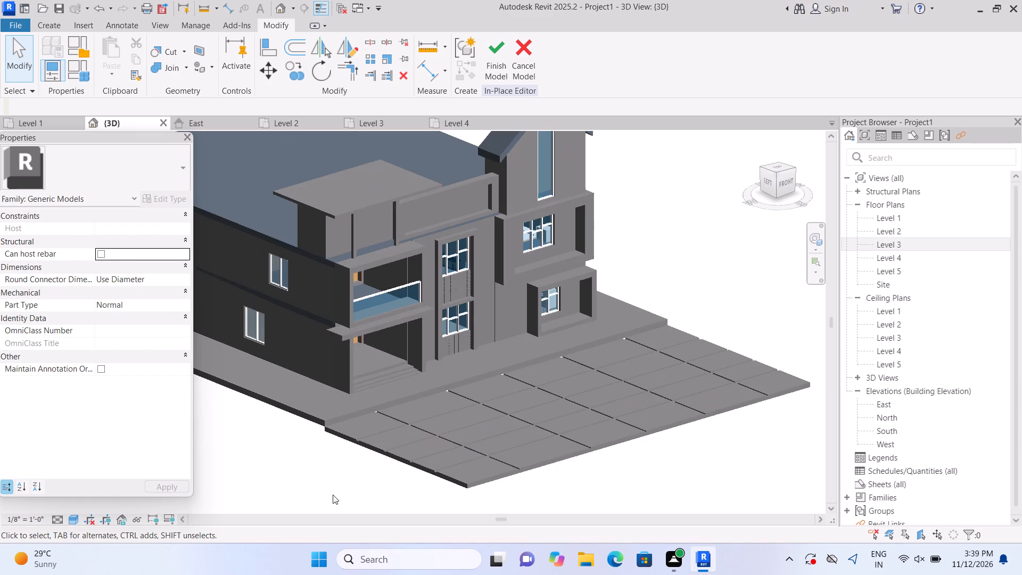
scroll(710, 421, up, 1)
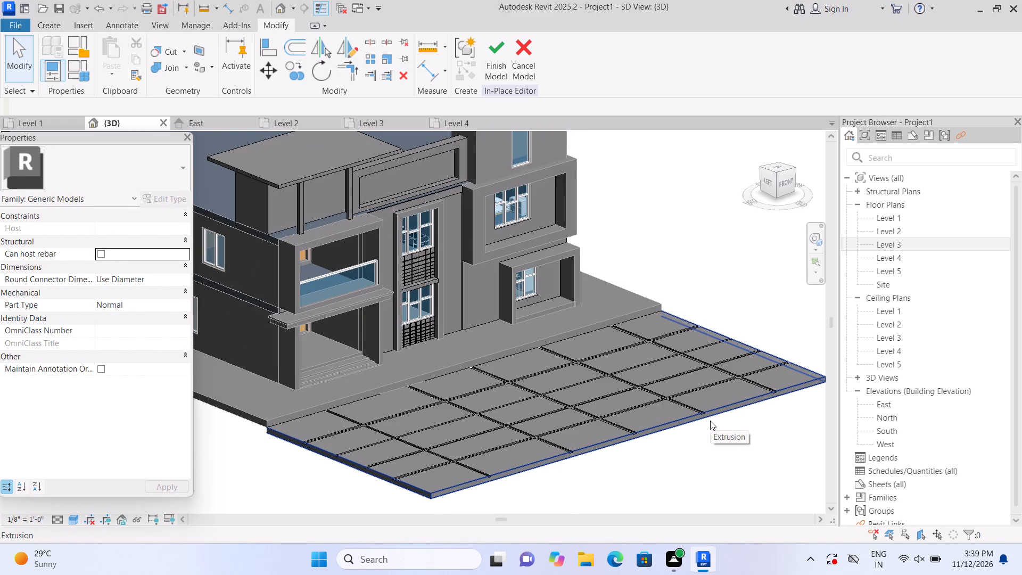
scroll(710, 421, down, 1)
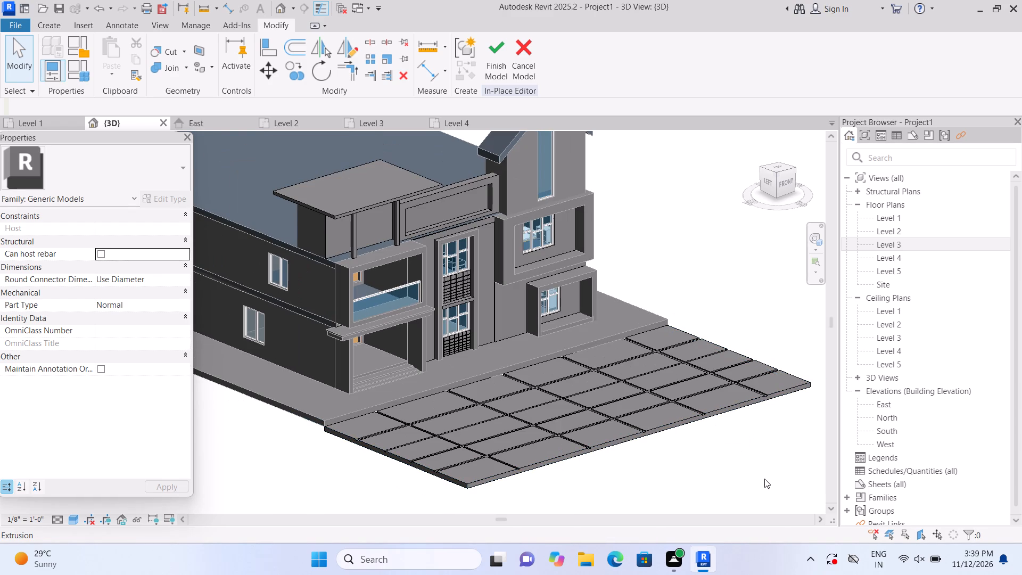
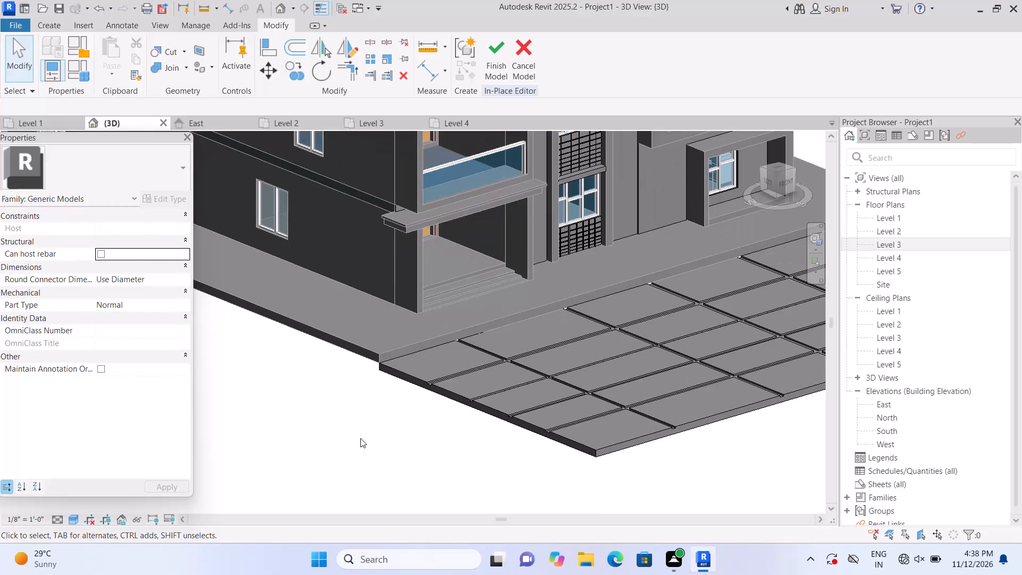
Examine the grooved paving slab in front of the house, including its outer corner and edges.
scroll(483, 415, up, 1)
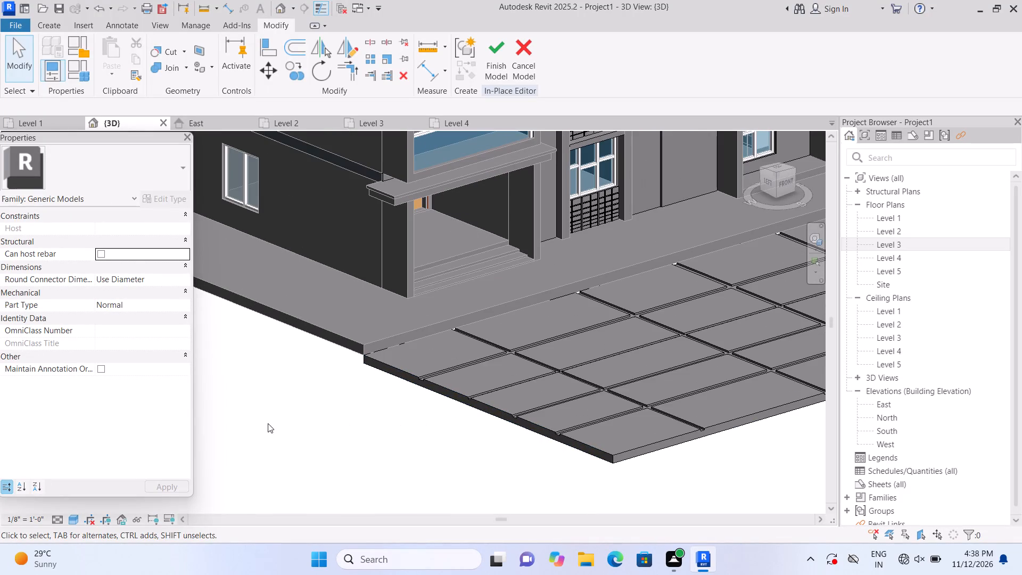
scroll(288, 487, up, 1)
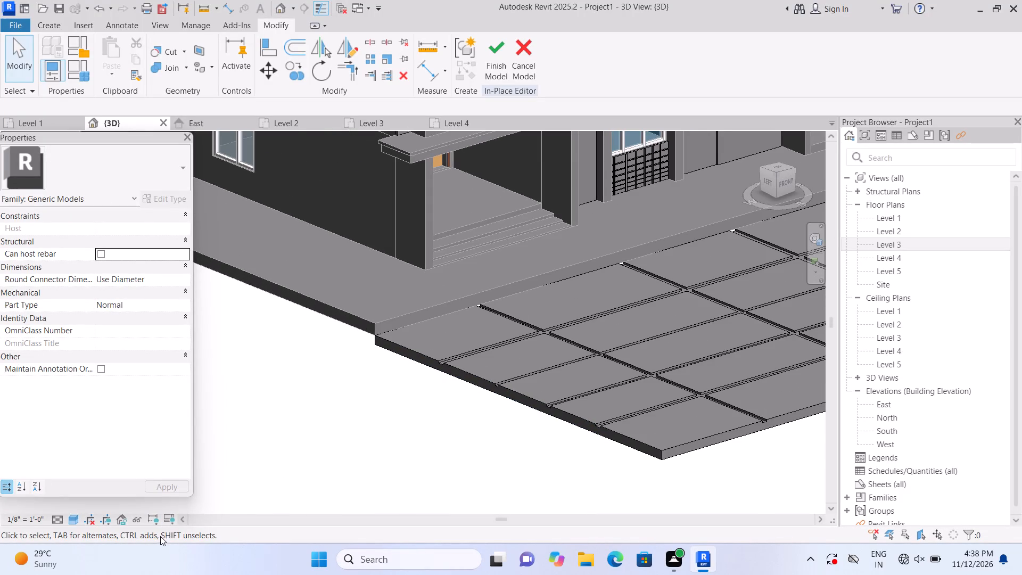
scroll(492, 378, up, 2)
middle_drag(329, 469, 235, 491)
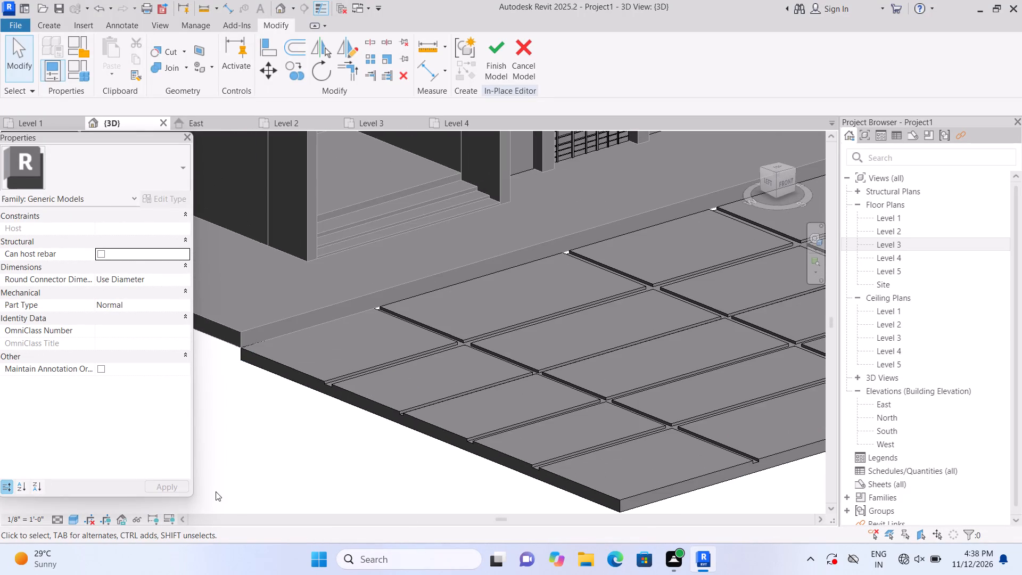
scroll(316, 446, down, 4)
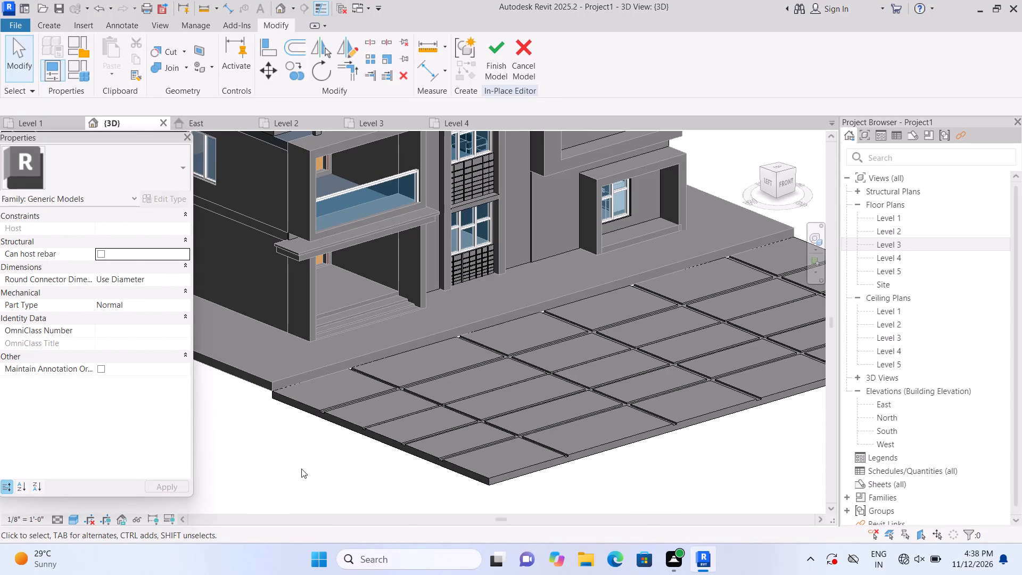
middle_drag(299, 469, 103, 522)
scroll(628, 429, down, 3)
scroll(477, 485, up, 3)
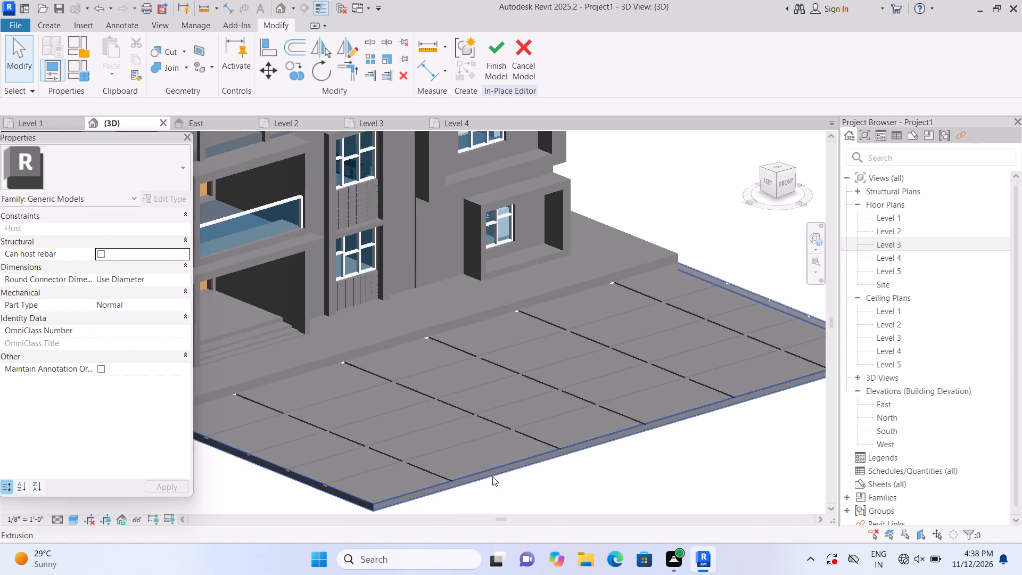
middle_click(595, 473)
scroll(689, 477, down, 2)
scroll(550, 486, up, 2)
middle_drag(563, 487, 640, 482)
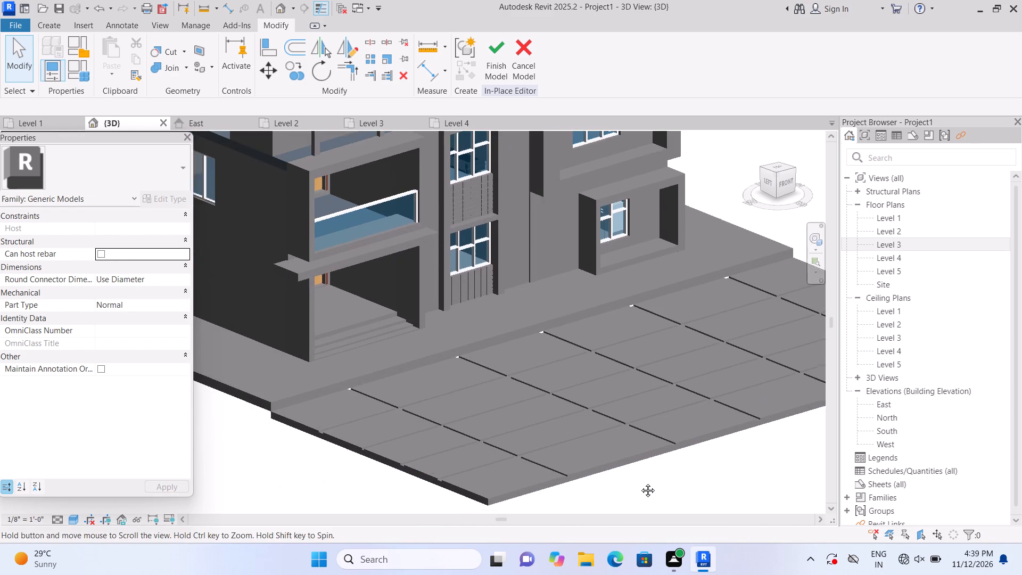
middle_drag(640, 482, 607, 502)
Inspect the groove grid on the front panel between the upper and lower windows up close, and compare it with the whole house.
scroll(447, 207, up, 8)
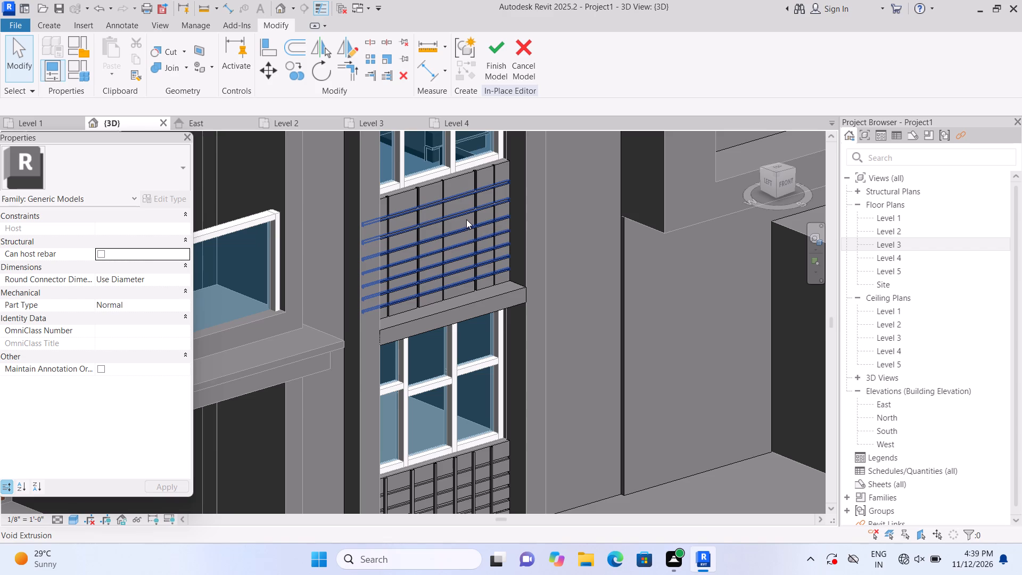
scroll(522, 207, up, 3)
scroll(601, 258, up, 3)
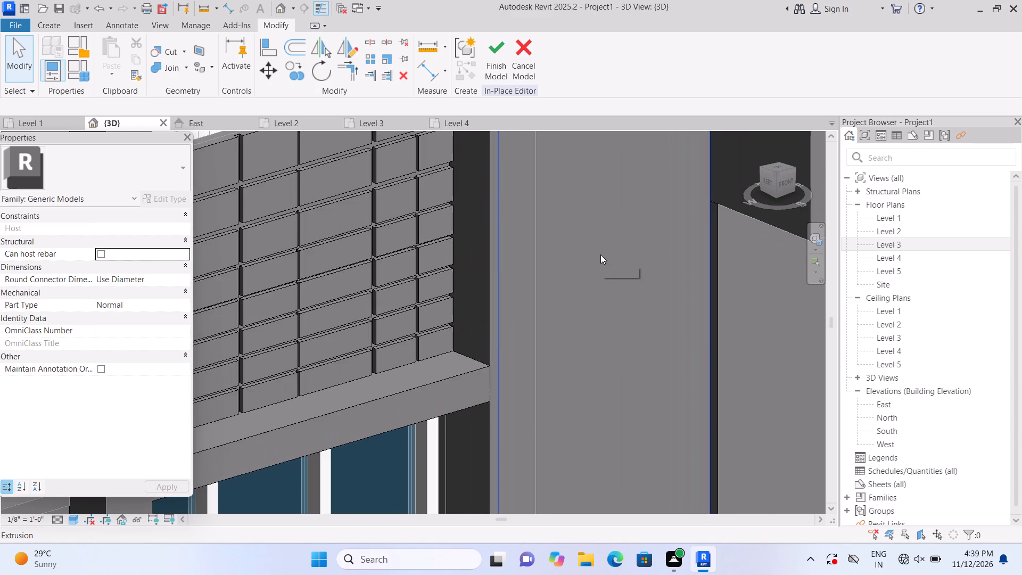
scroll(600, 254, down, 7)
scroll(505, 182, up, 5)
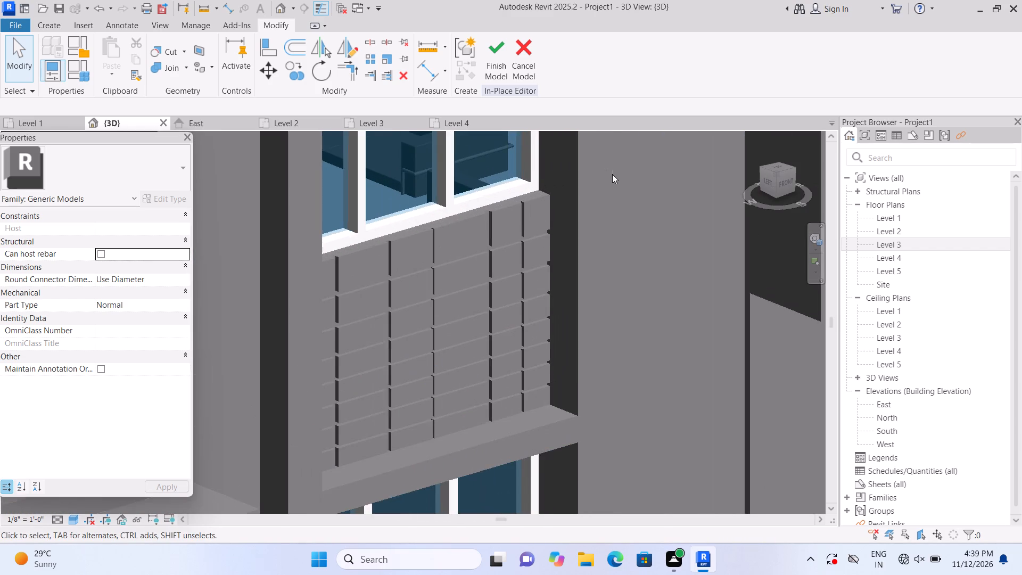
scroll(612, 174, up, 2)
scroll(612, 174, down, 14)
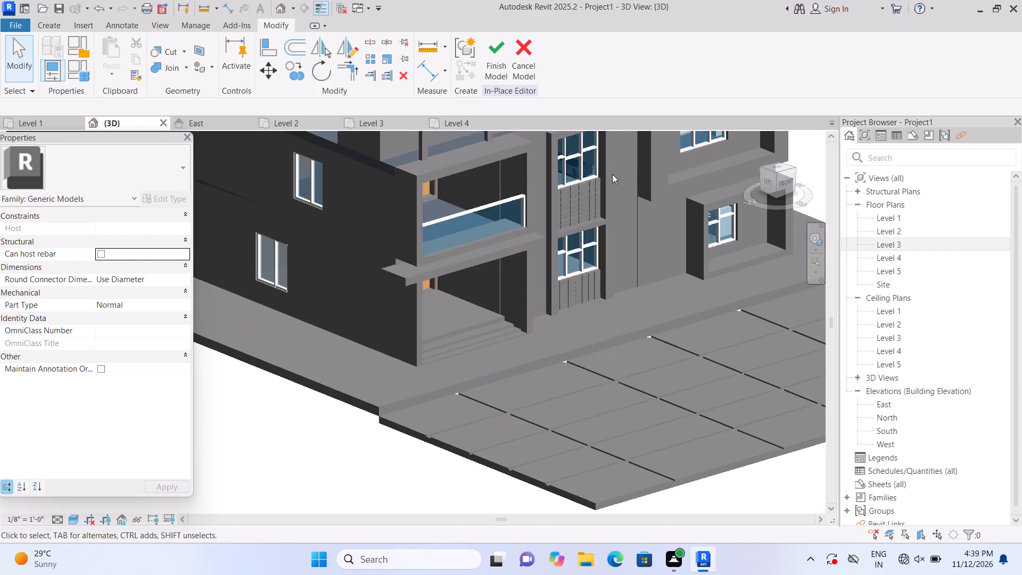
scroll(612, 174, down, 5)
middle_drag(693, 370, 558, 433)
middle_drag(553, 443, 539, 459)
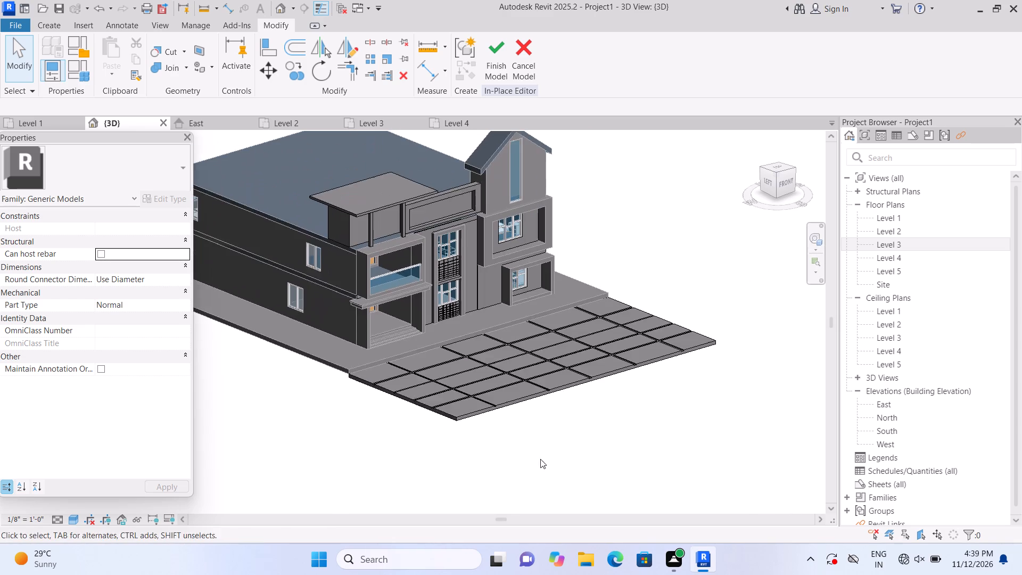
Inspect the front slab's grooves where they cross each other and where they meet the raised plinth.
scroll(533, 360, up, 3)
scroll(601, 237, up, 4)
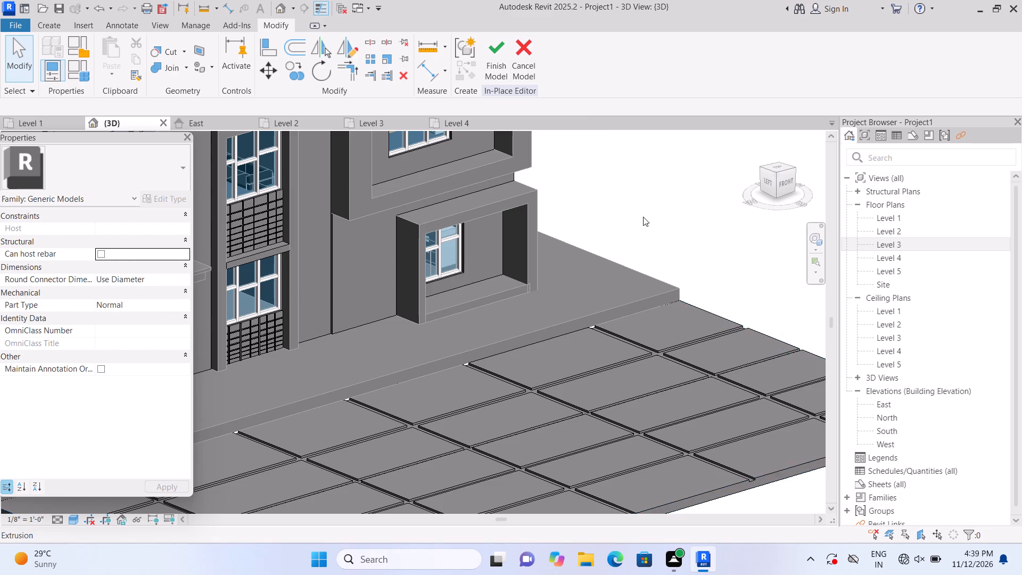
scroll(646, 233, down, 5)
scroll(631, 285, up, 15)
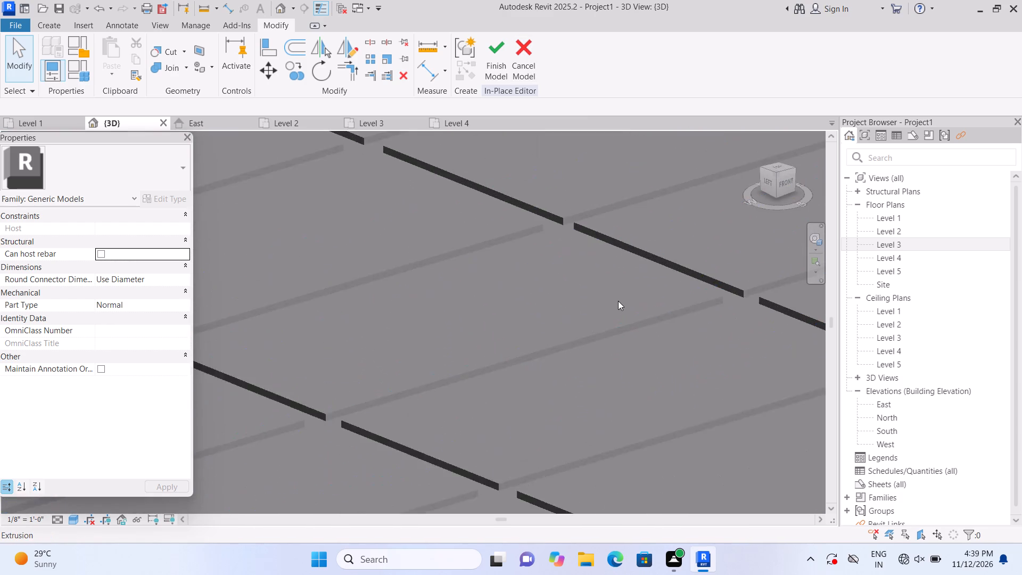
scroll(624, 403, down, 11)
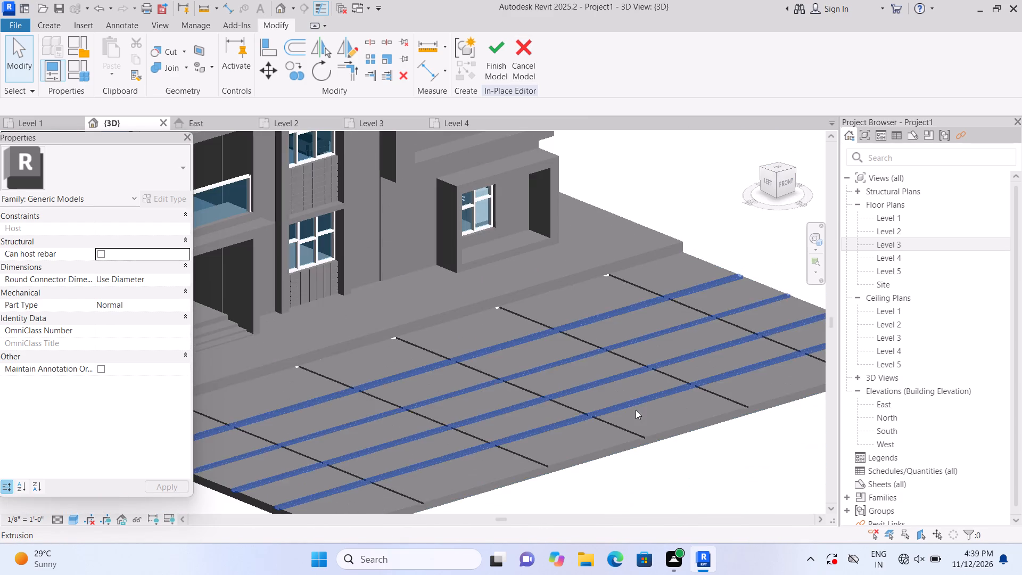
scroll(678, 180, up, 1)
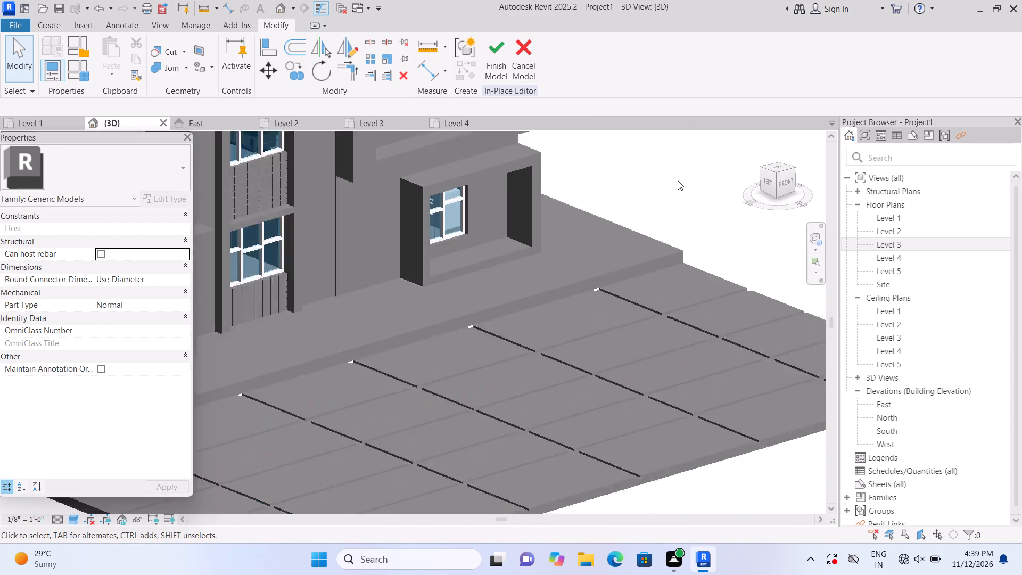
scroll(678, 180, up, 7)
scroll(678, 181, down, 2)
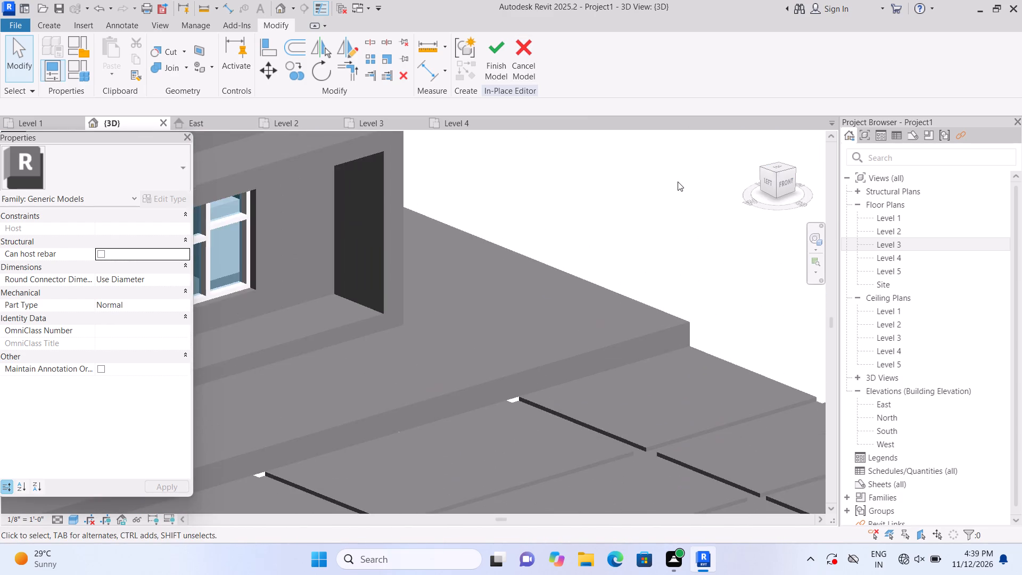
scroll(678, 182, down, 2)
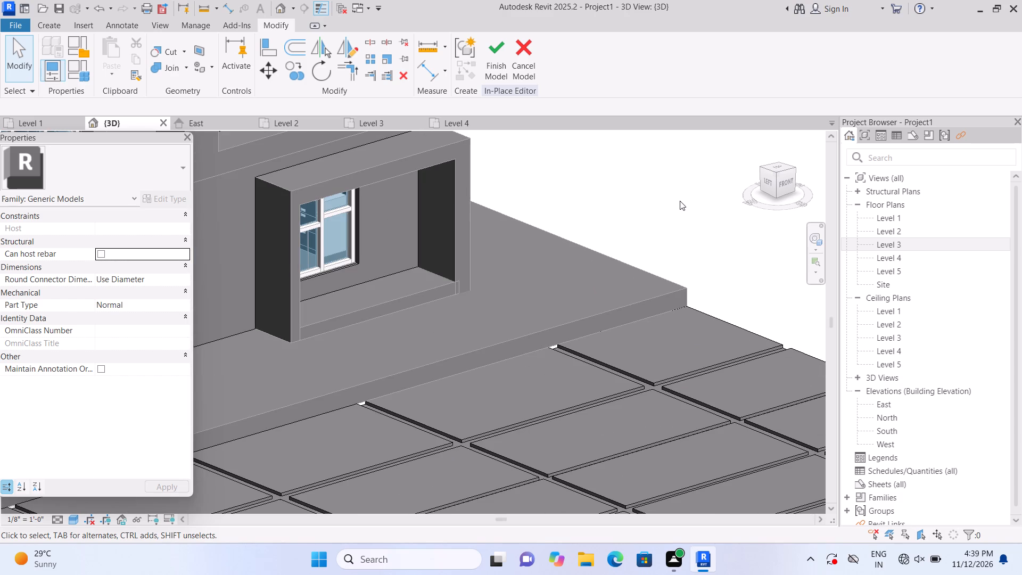
scroll(681, 200, down, 6)
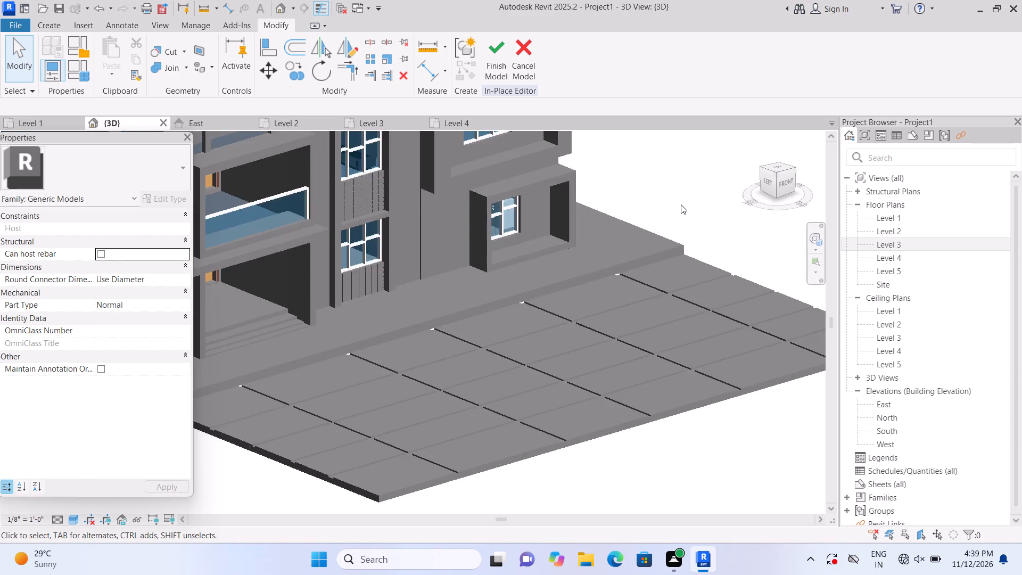
scroll(681, 204, down, 4)
scroll(630, 275, up, 20)
scroll(630, 275, up, 1)
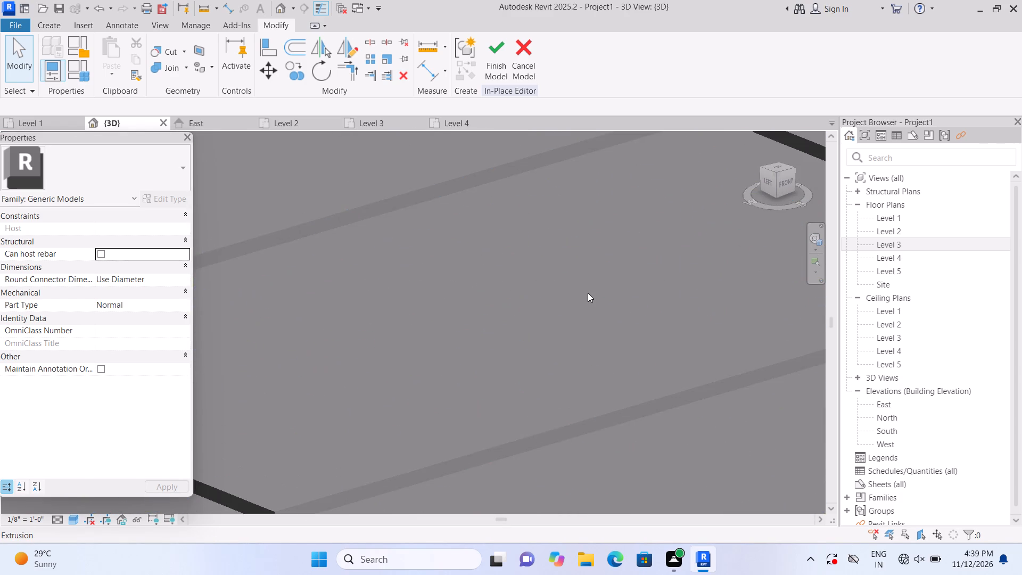
scroll(591, 294, down, 5)
scroll(375, 478, up, 8)
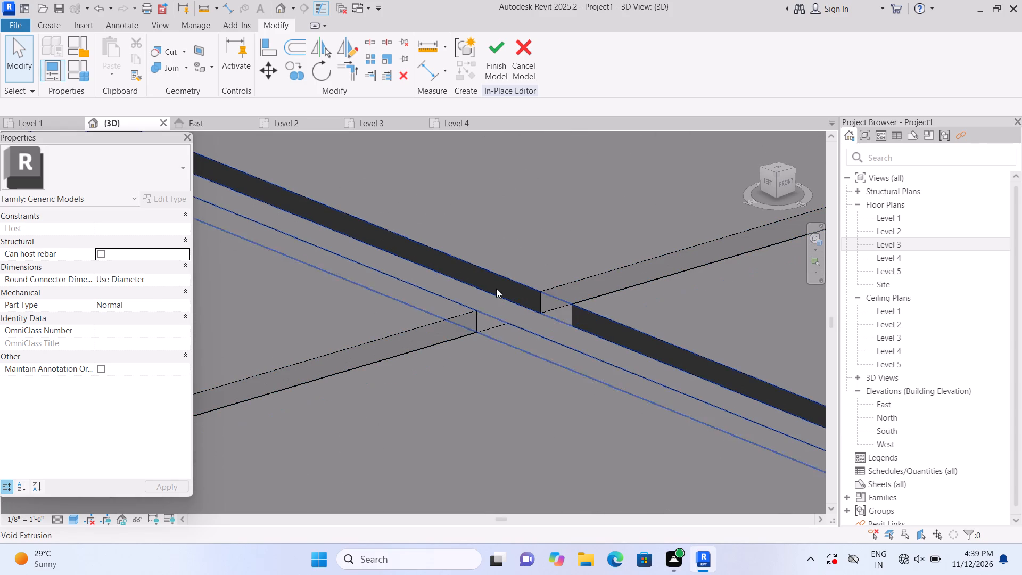
scroll(574, 207, up, 2)
scroll(579, 210, down, 5)
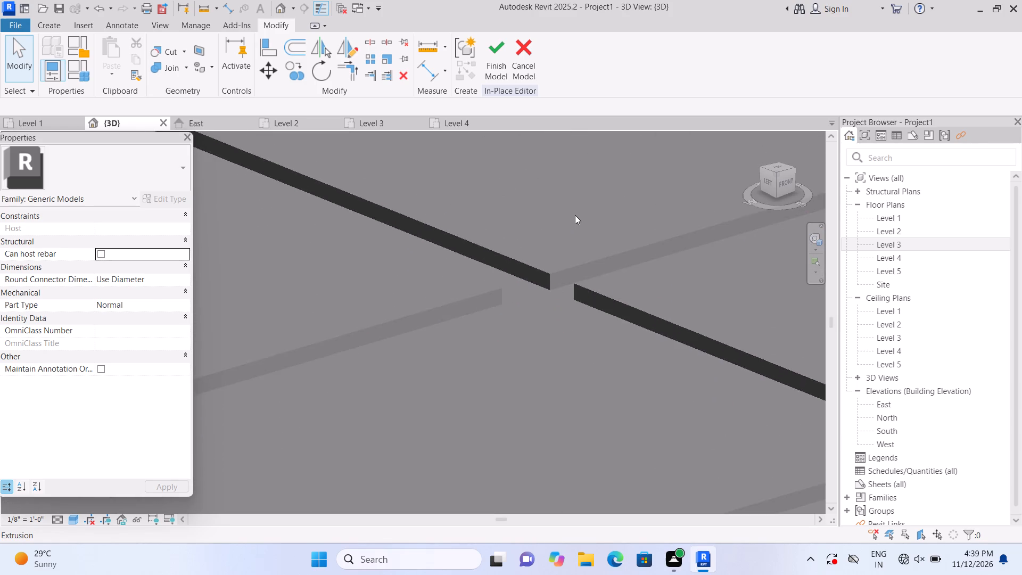
scroll(575, 215, down, 16)
scroll(517, 384, down, 2)
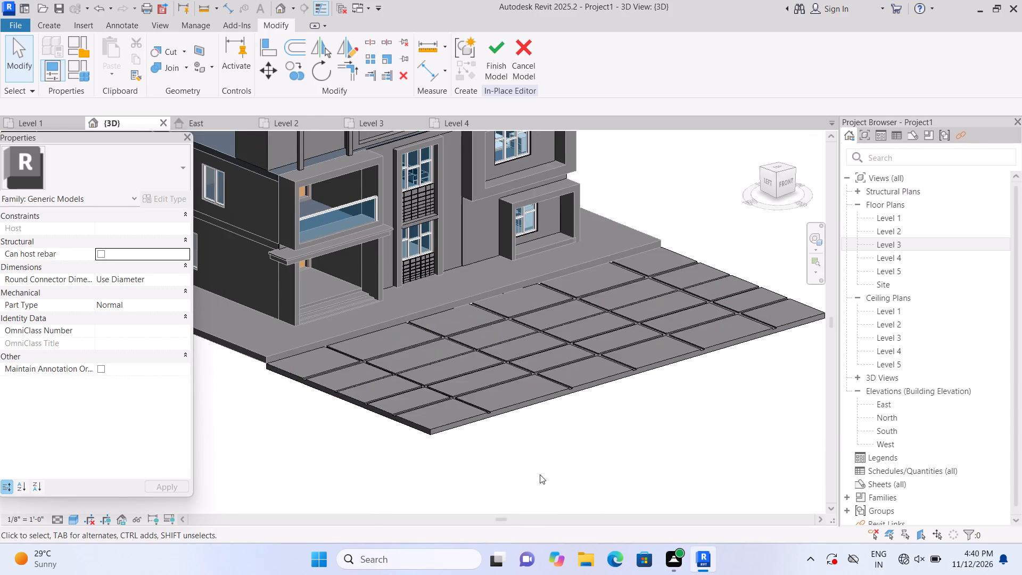
Orient the 3D view to the front and examine the facade's roofs, windows, balcony and grooved panels.
middle_drag(537, 451, 584, 492)
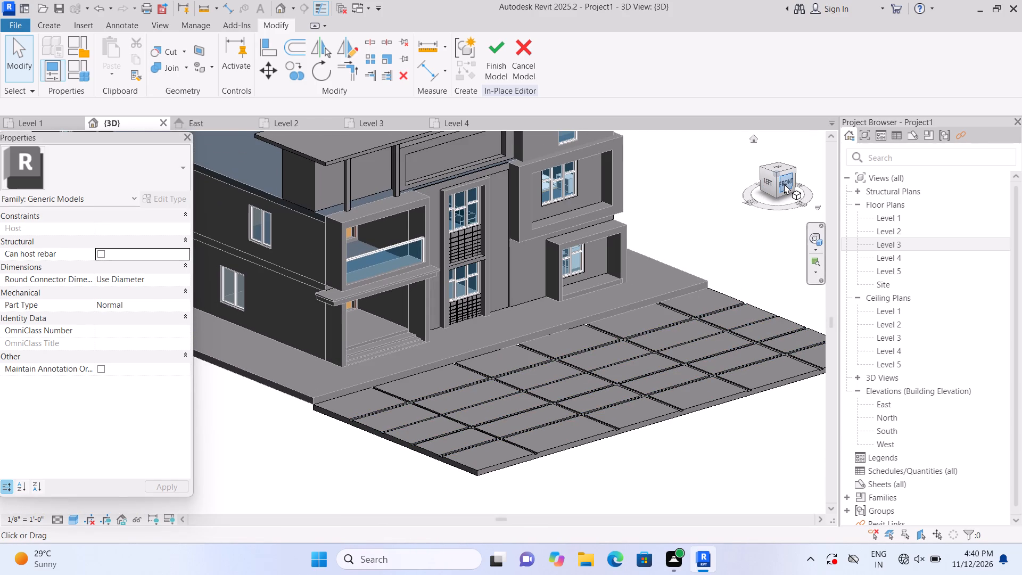
click(785, 184)
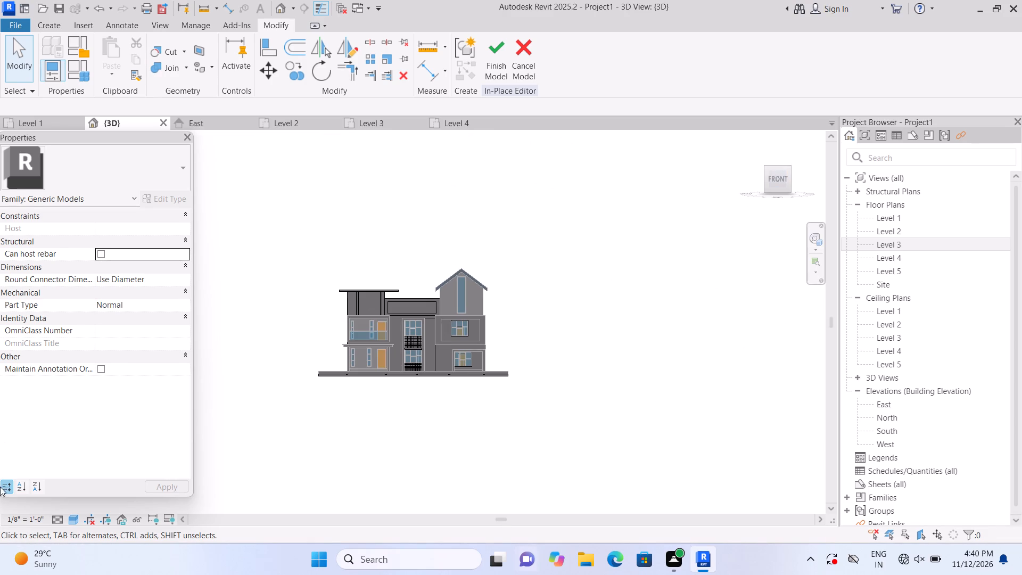
scroll(277, 285, up, 6)
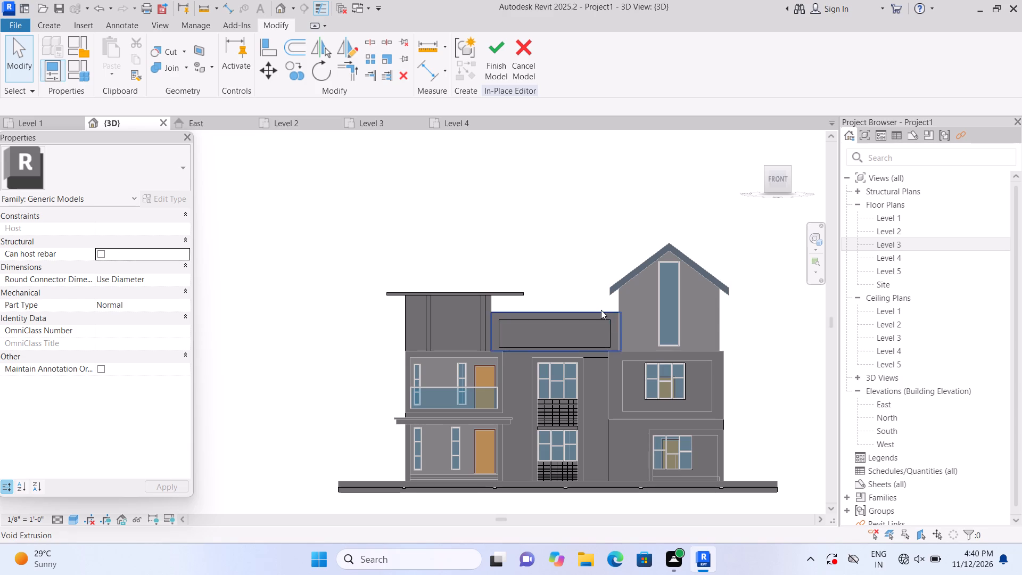
scroll(722, 380, up, 2)
scroll(722, 377, down, 2)
scroll(721, 384, up, 1)
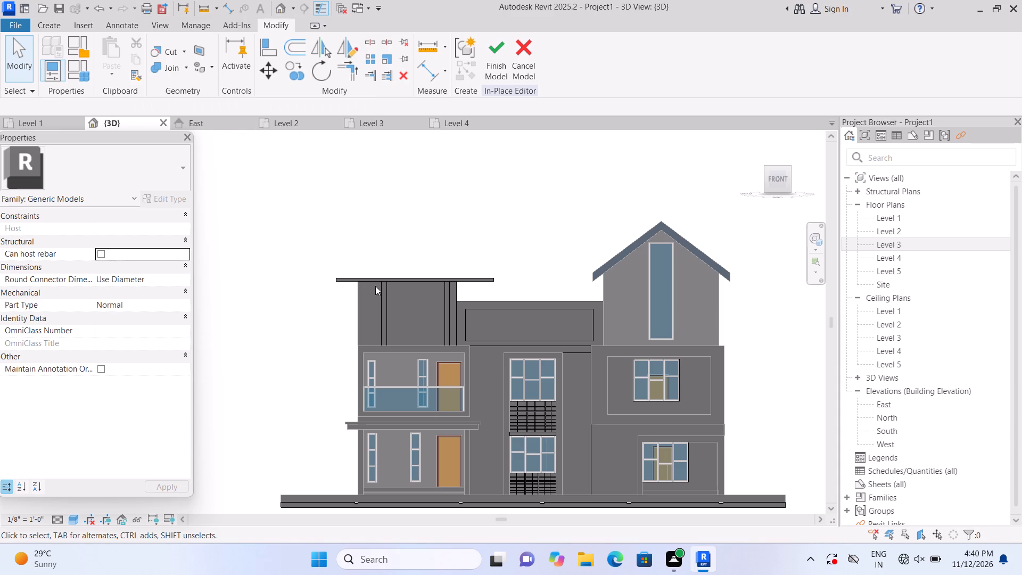
scroll(481, 487, up, 2)
scroll(467, 454, down, 3)
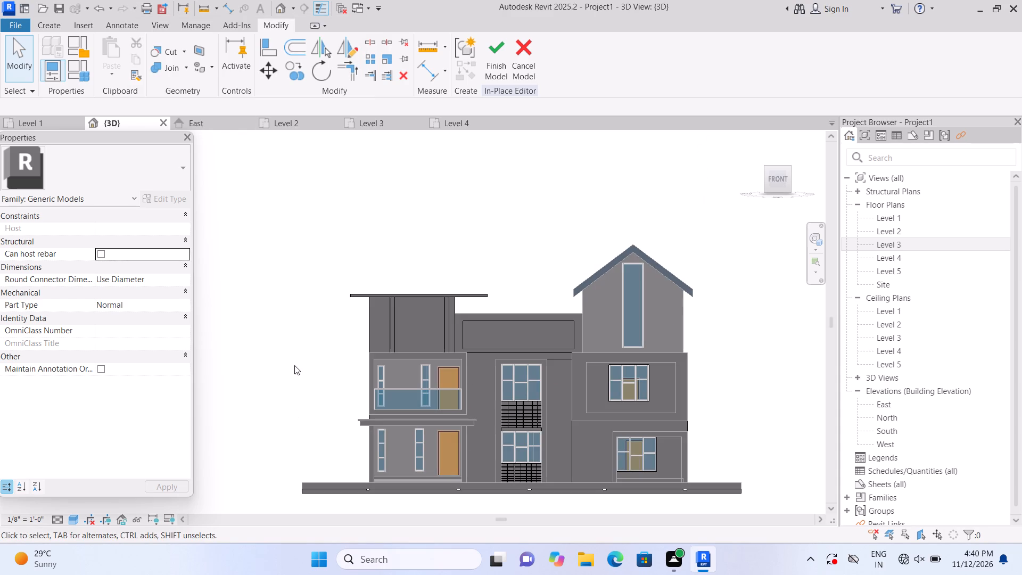
scroll(276, 304, up, 1)
scroll(401, 475, up, 1)
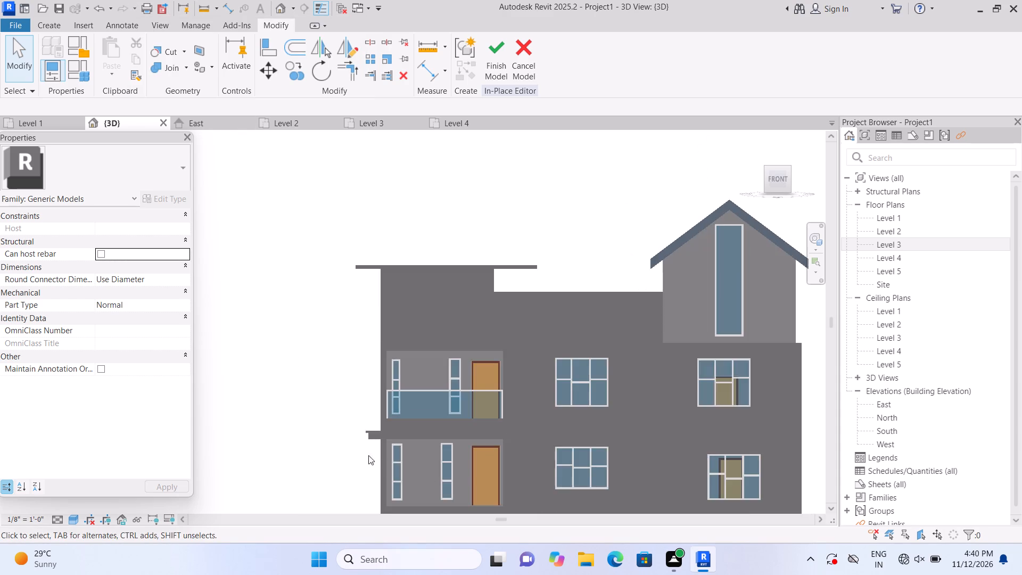
scroll(348, 436, up, 1)
scroll(307, 346, down, 2)
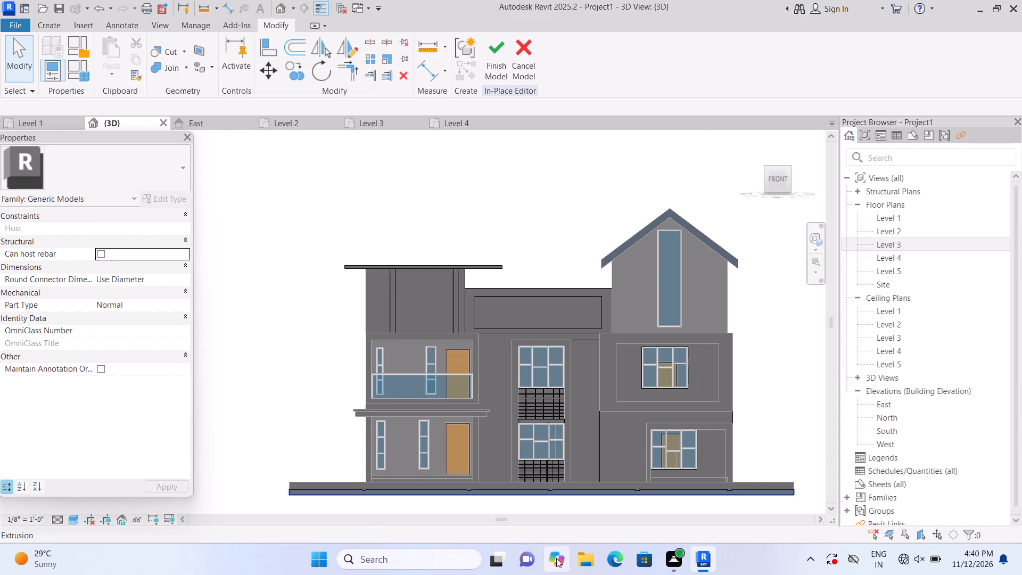
scroll(556, 556, up, 2)
scroll(716, 376, up, 1)
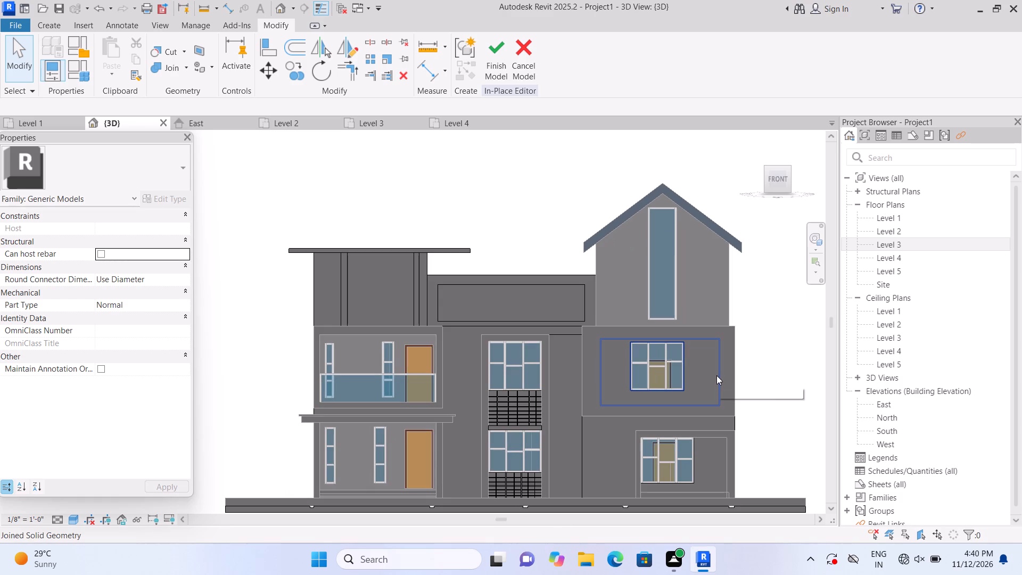
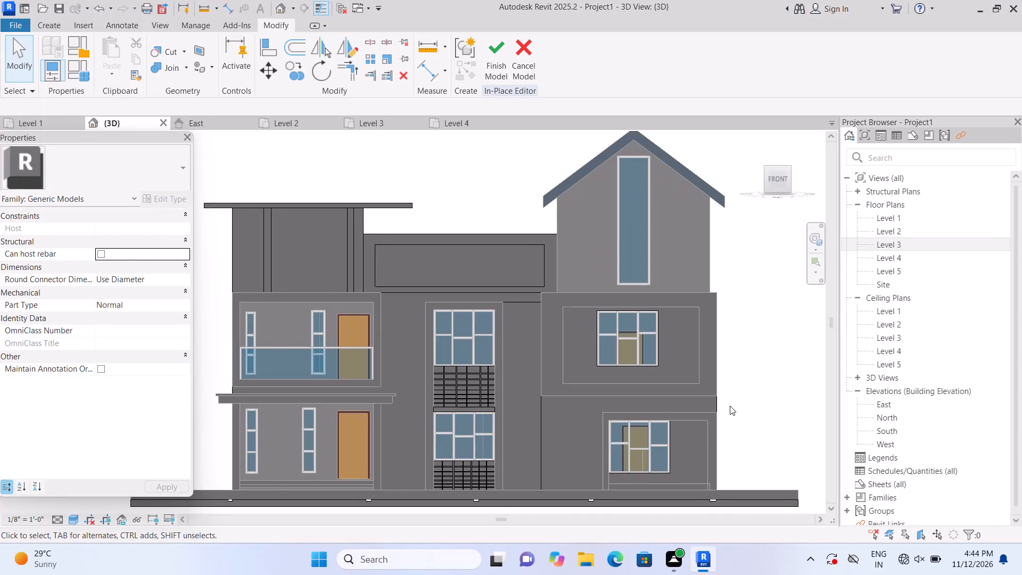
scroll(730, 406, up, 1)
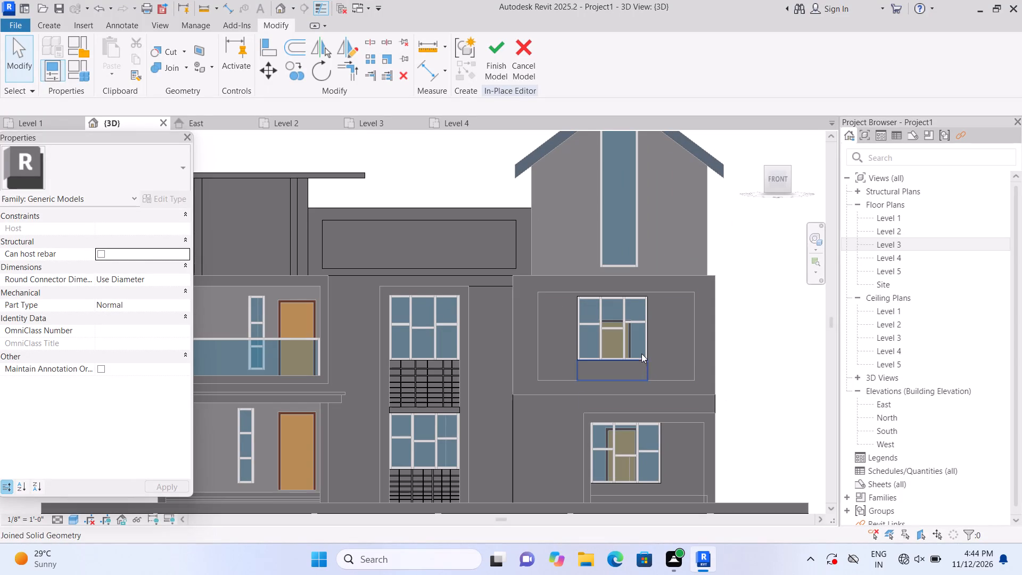
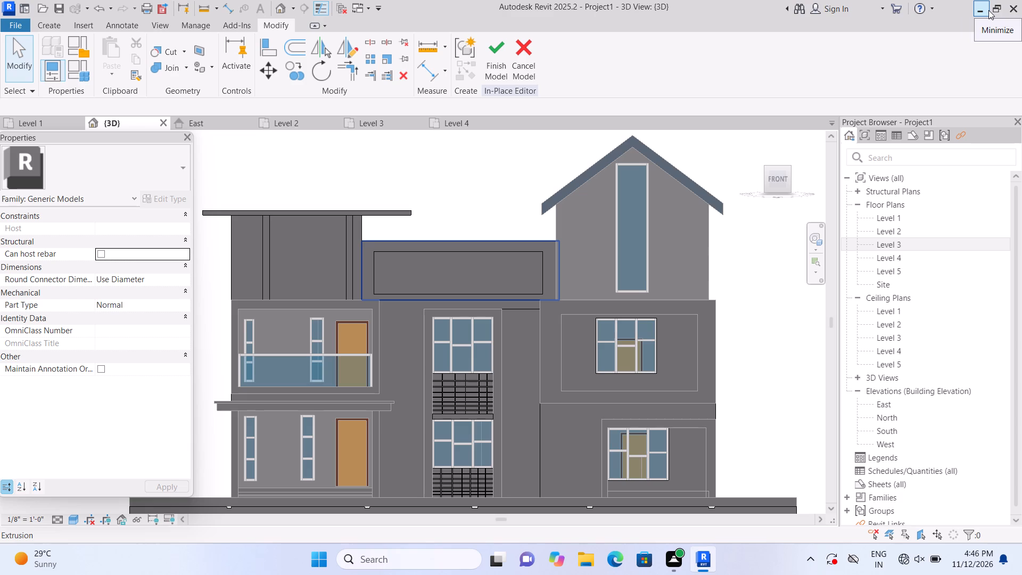
Begin a void extrusion with its work plane on the front face of the panel around the upper-storey right-hand window.
scroll(988, 10, left, 3)
ctrl+scroll(988, 10, down, 1)
ctrl+scroll(988, 10, left, 1)
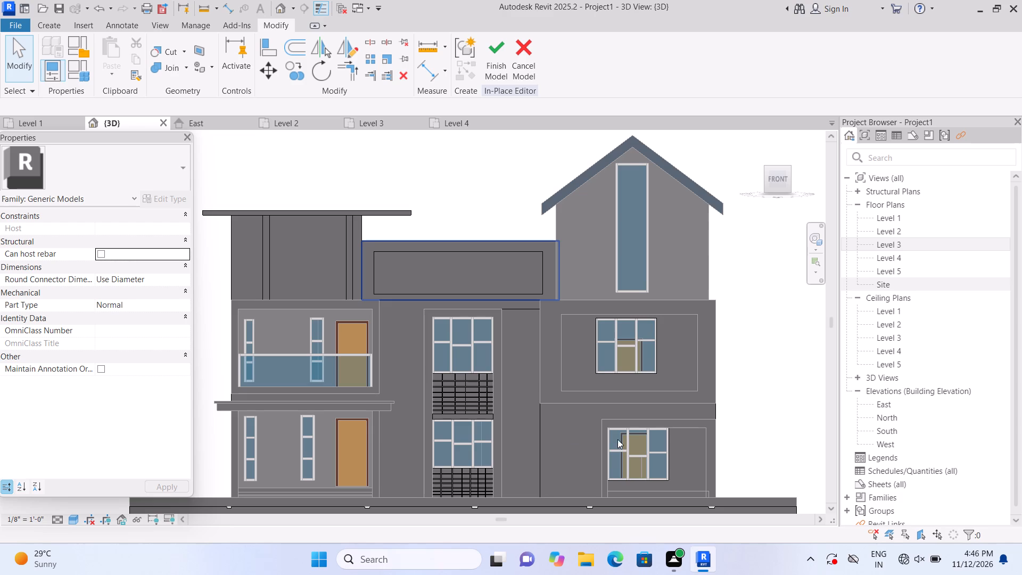
scroll(519, 435, up, 1)
scroll(528, 340, down, 1)
scroll(752, 396, up, 2)
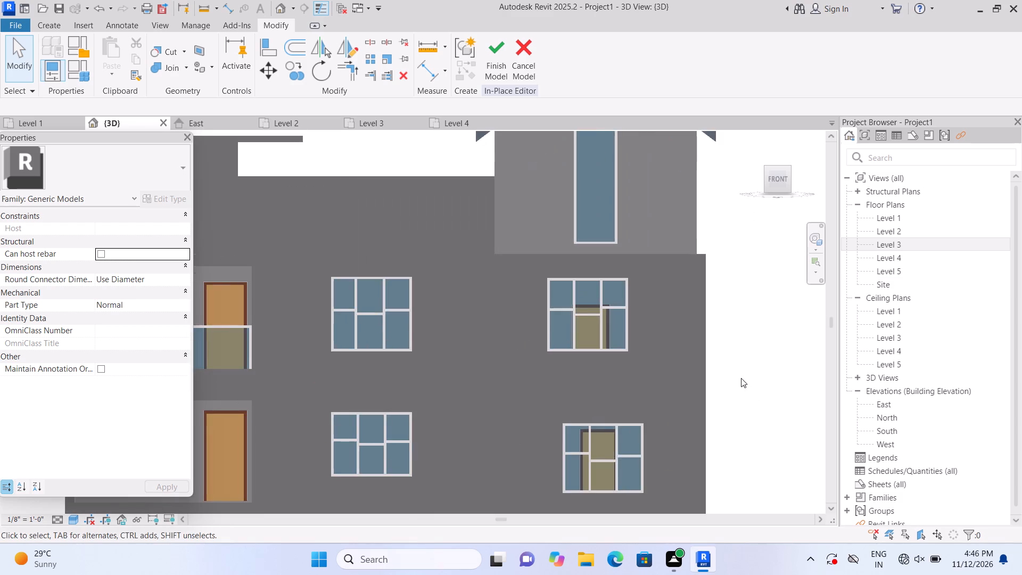
scroll(741, 378, up, 1)
click(53, 24)
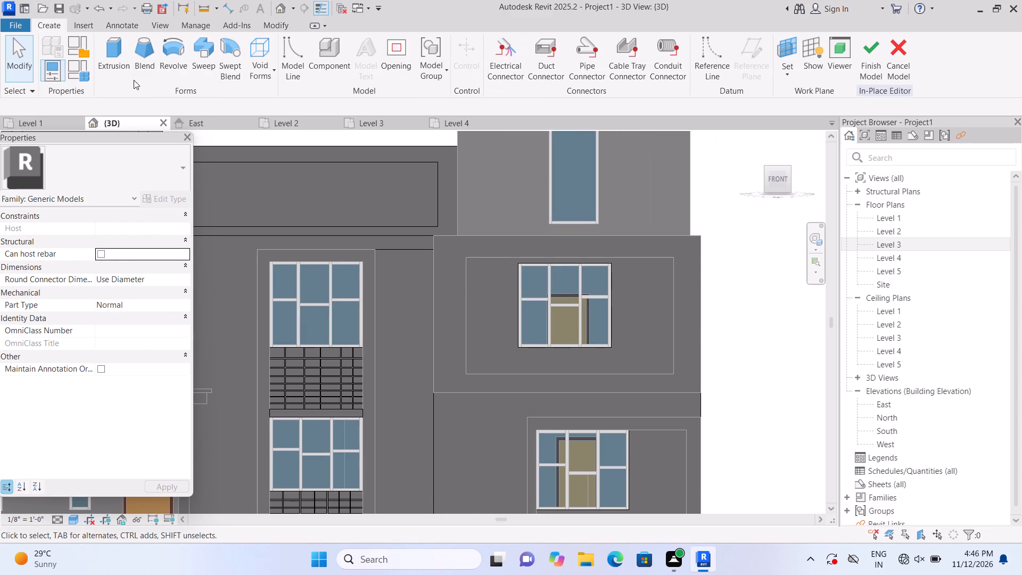
click(271, 71)
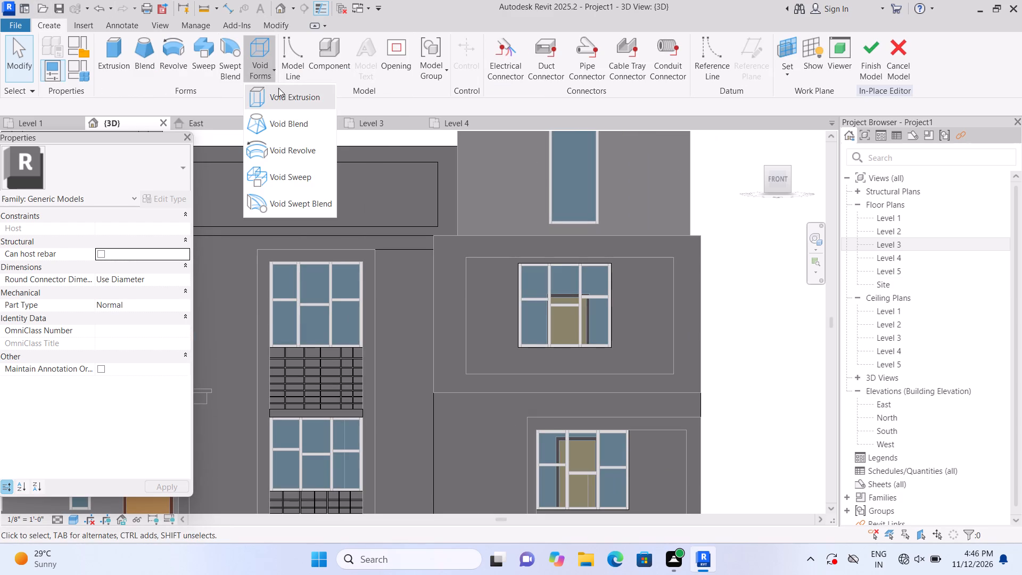
click(278, 91)
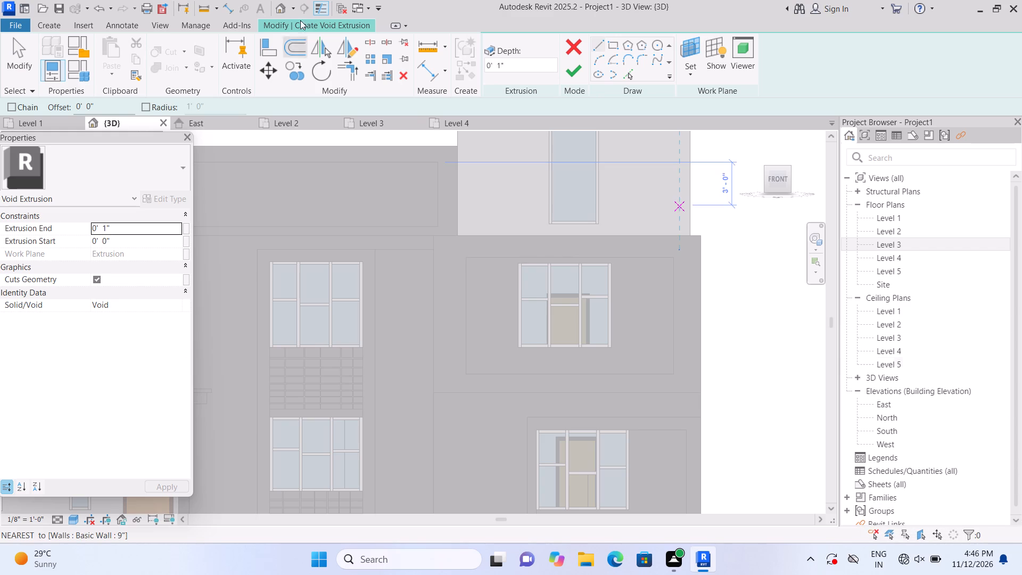
click(695, 69)
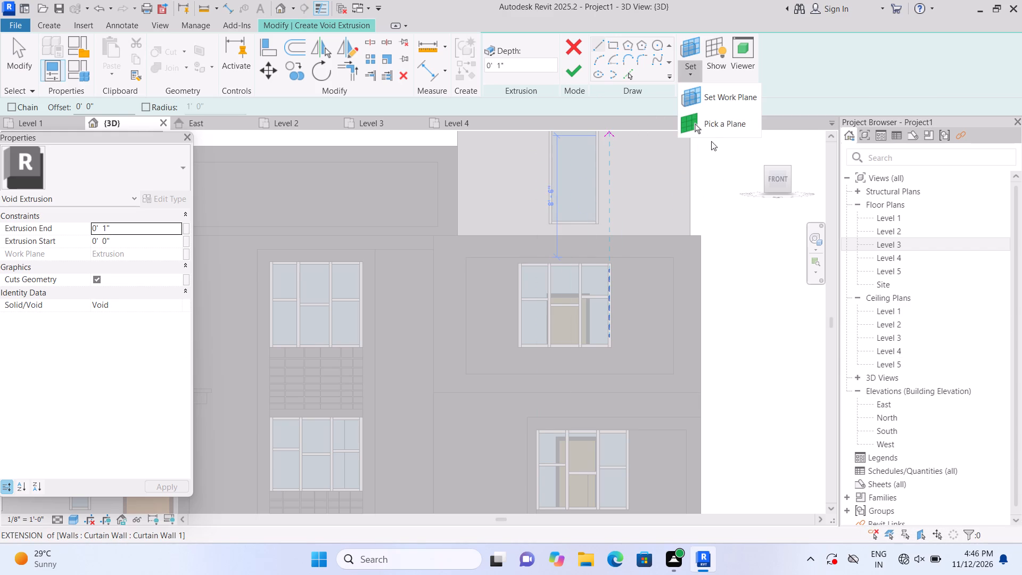
click(715, 130)
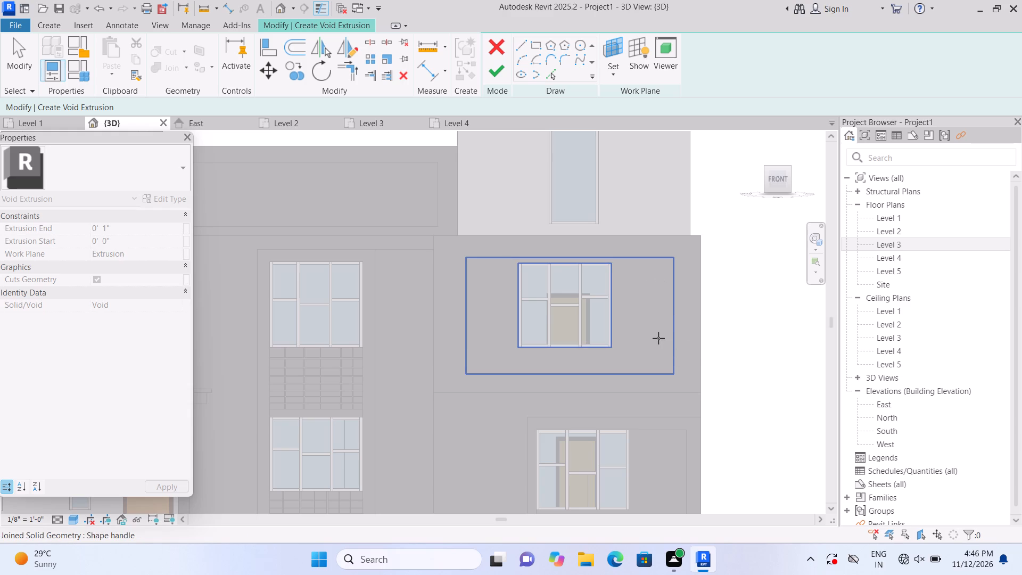
click(658, 338)
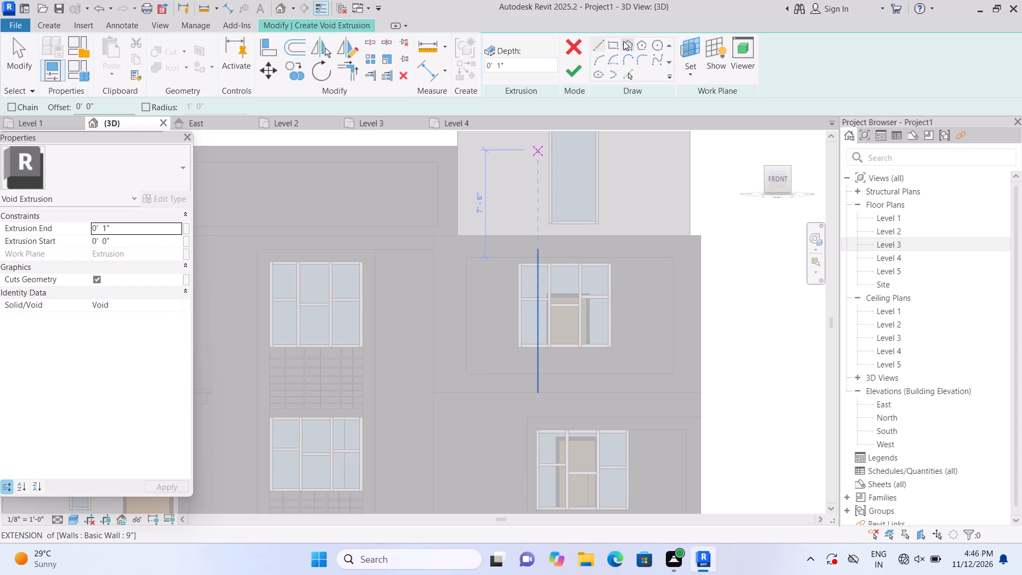
Draw a thin groove rectangle about 1 11/16" high from the window's top-left corner to the panel's left edge.
click(610, 44)
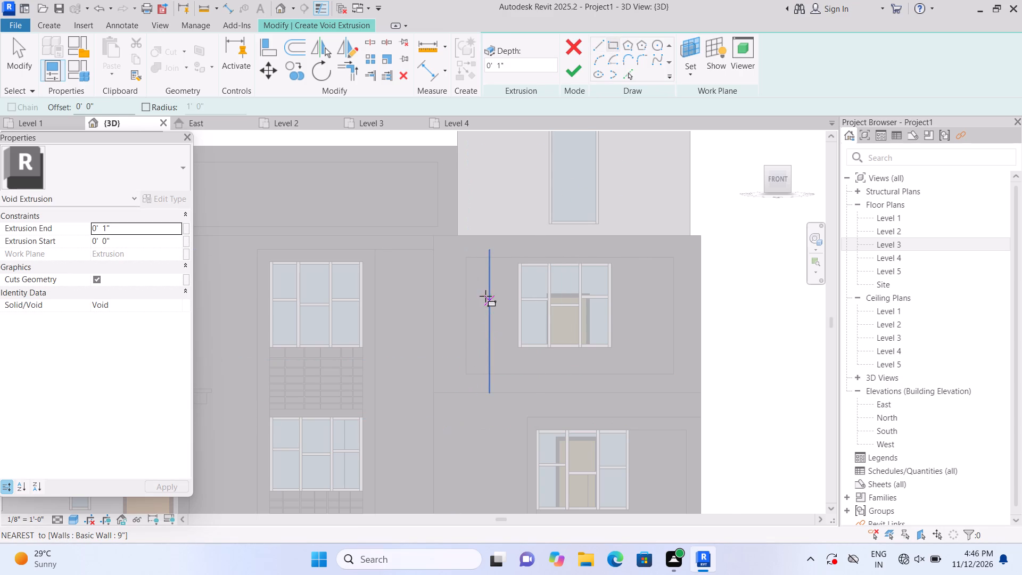
scroll(483, 289, up, 3)
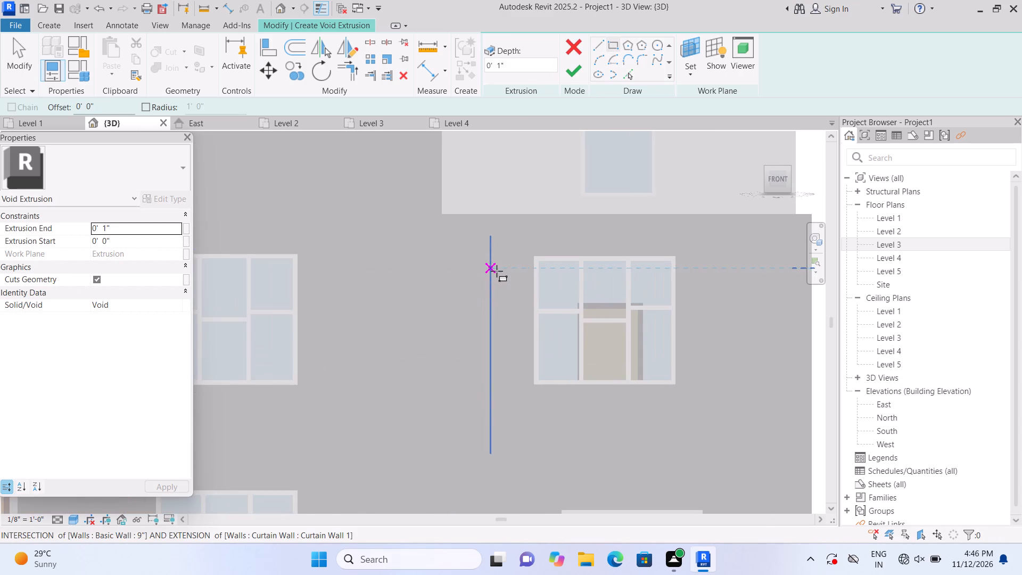
scroll(498, 272, up, 1)
click(538, 258)
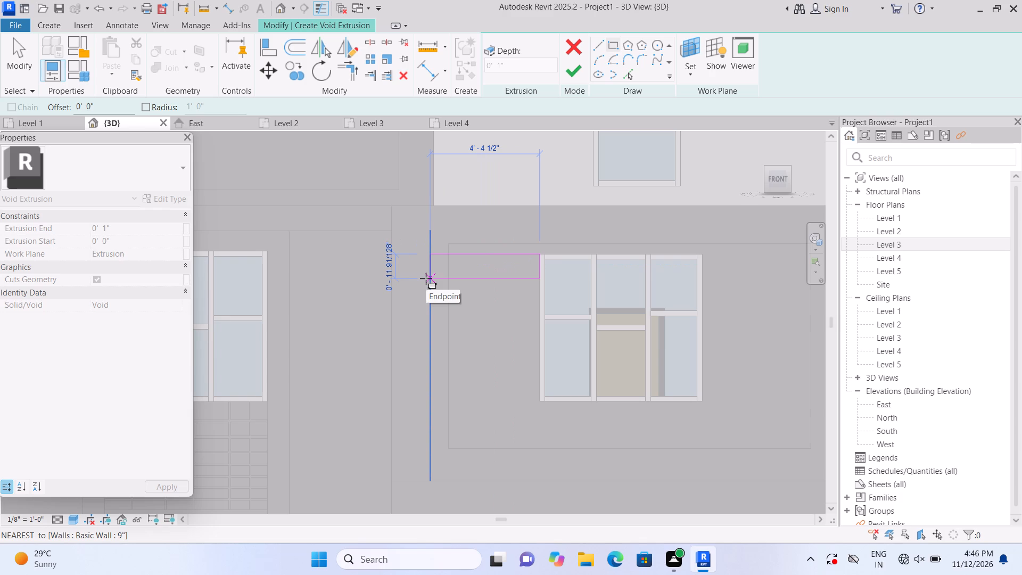
scroll(449, 274, up, 2)
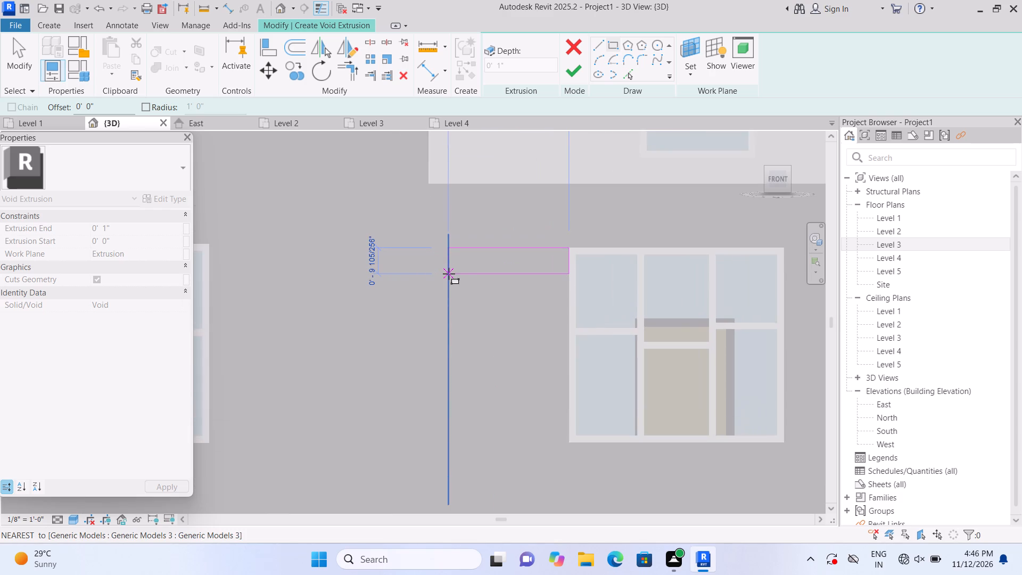
scroll(449, 274, up, 2)
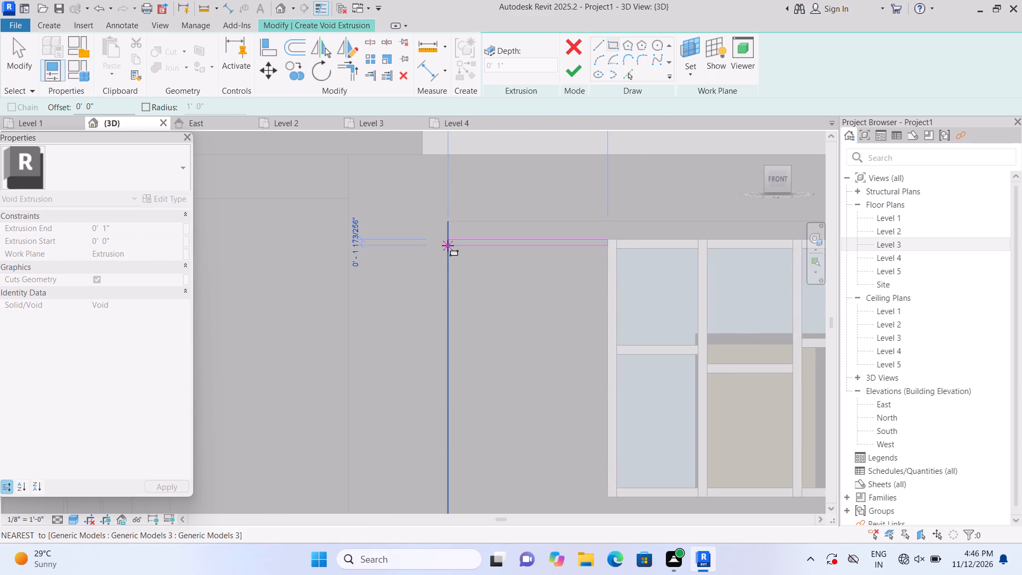
click(448, 245)
key(Escape)
Draw a thin groove rectangle about 4'-4" long from the window's top-right corner to the panel's right edge.
scroll(447, 254, down, 7)
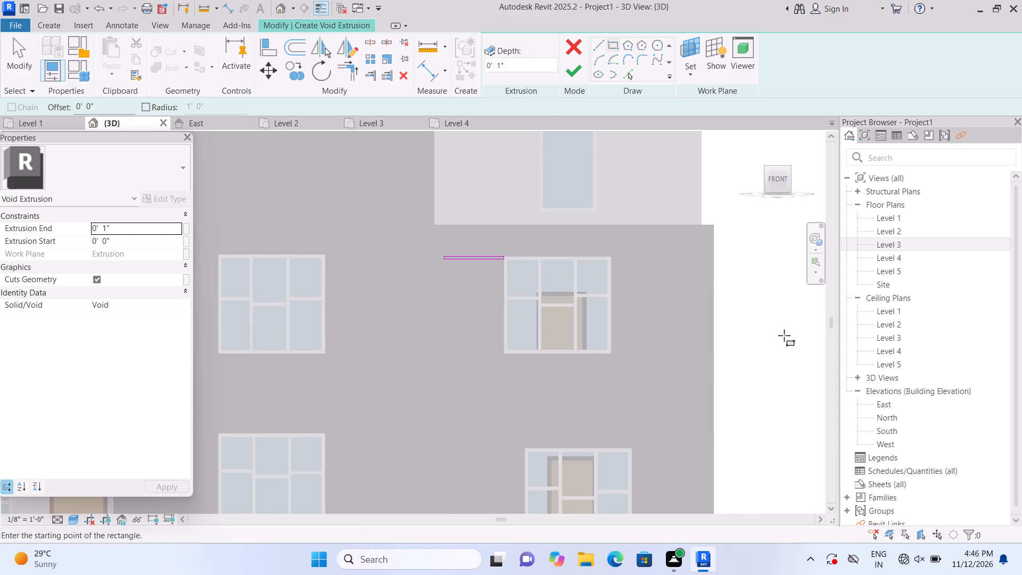
scroll(683, 290, up, 1)
scroll(640, 275, up, 4)
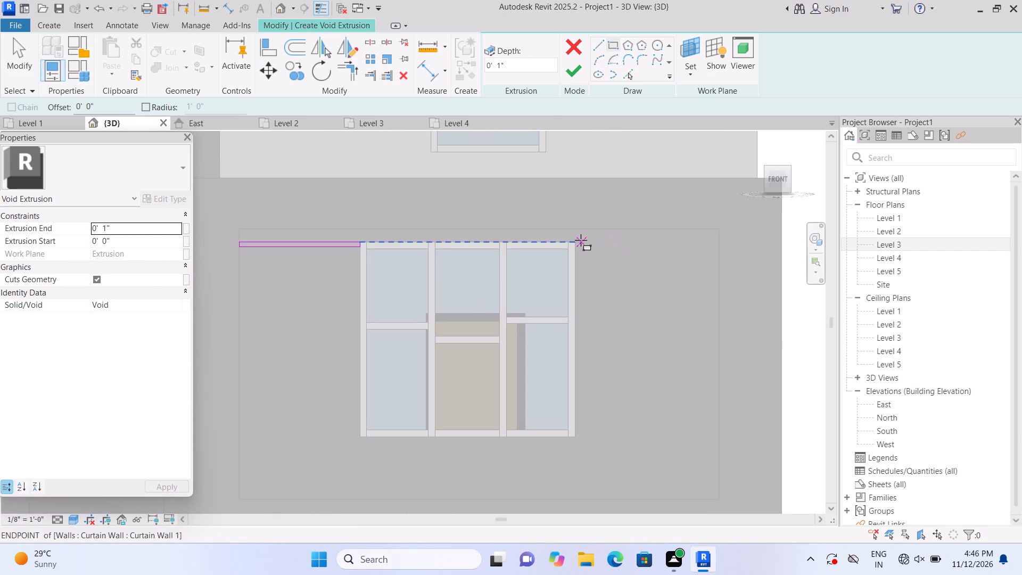
click(581, 243)
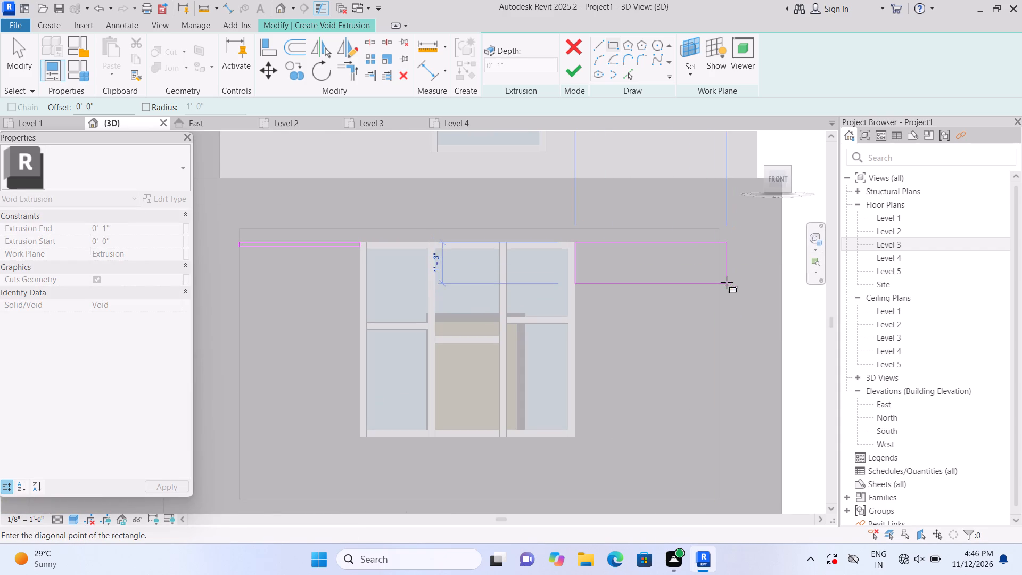
scroll(719, 275, up, 6)
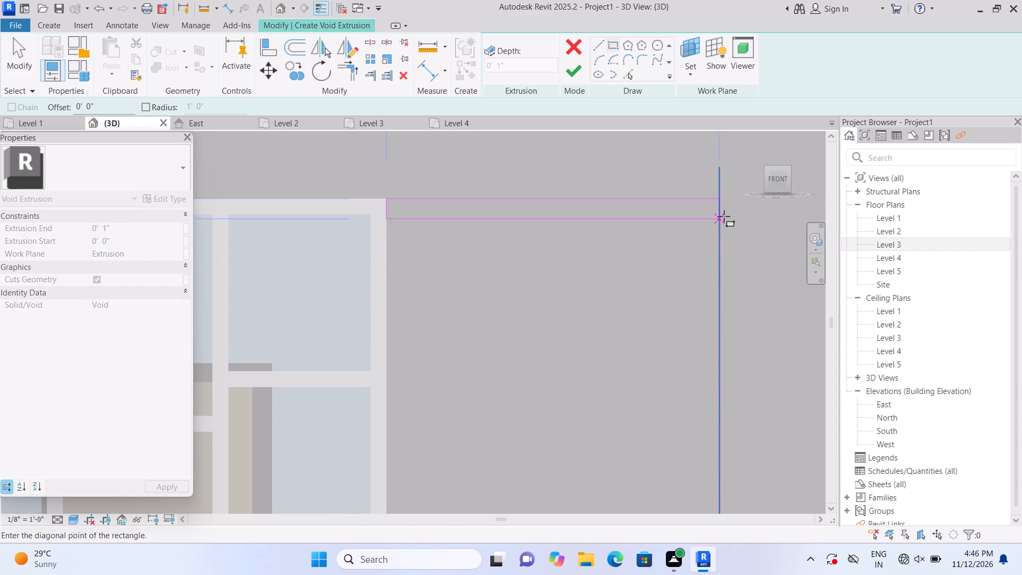
click(724, 205)
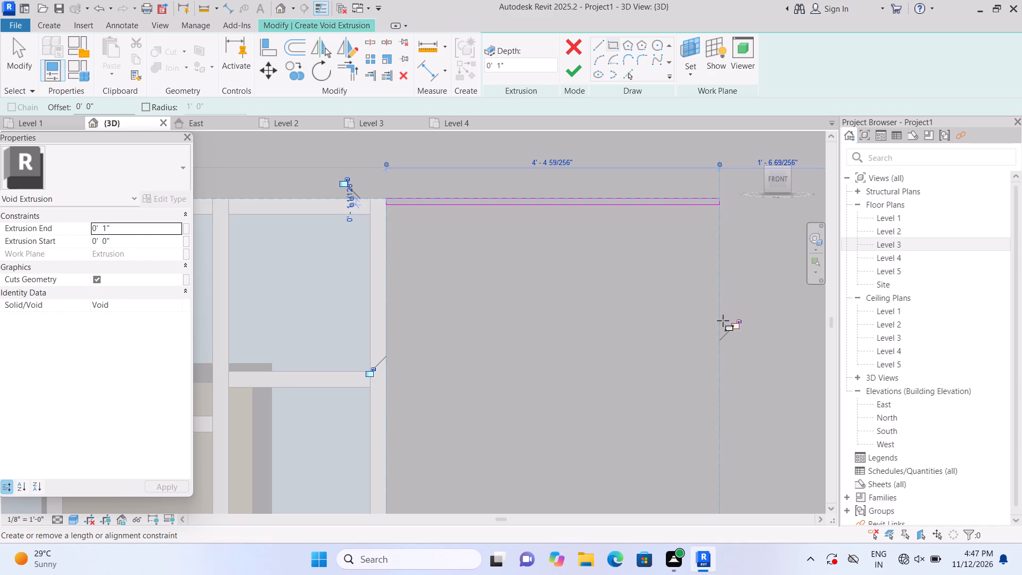
key(Escape)
Draw three spaced groove rectangles about 3'-8" long below the top-left groove, between the panel's left edge and the window frame.
scroll(763, 317, down, 7)
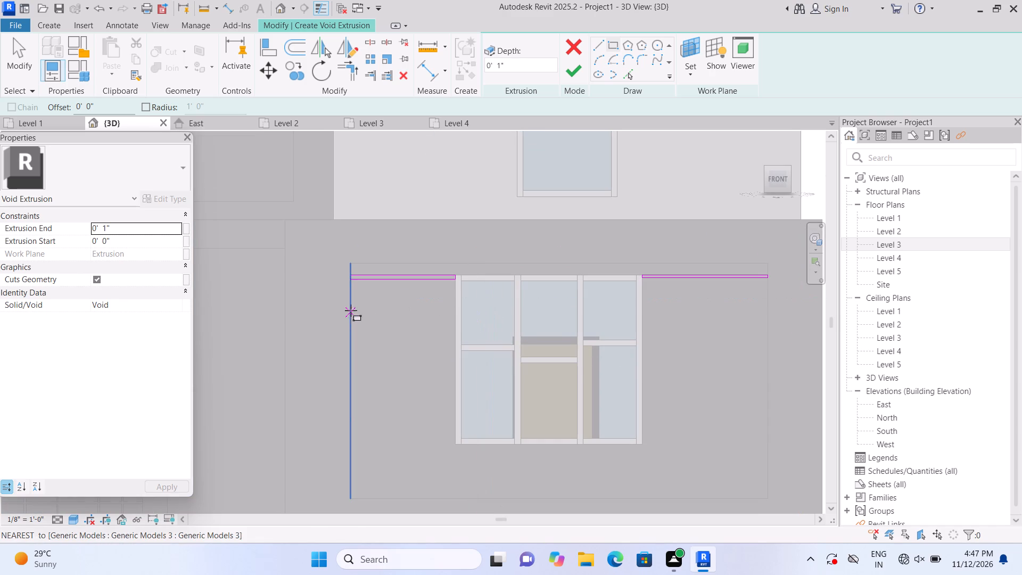
scroll(353, 309, up, 3)
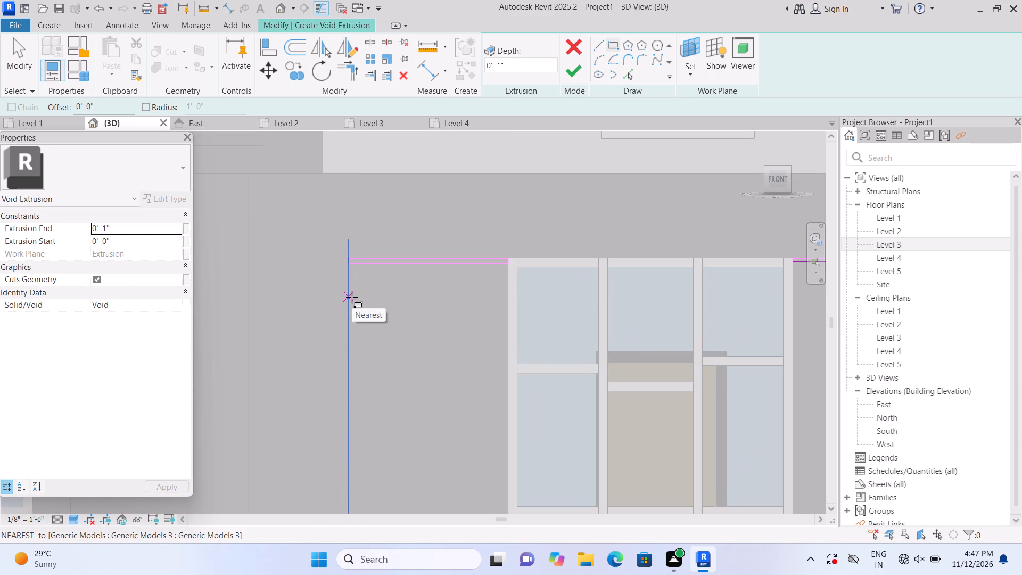
click(352, 294)
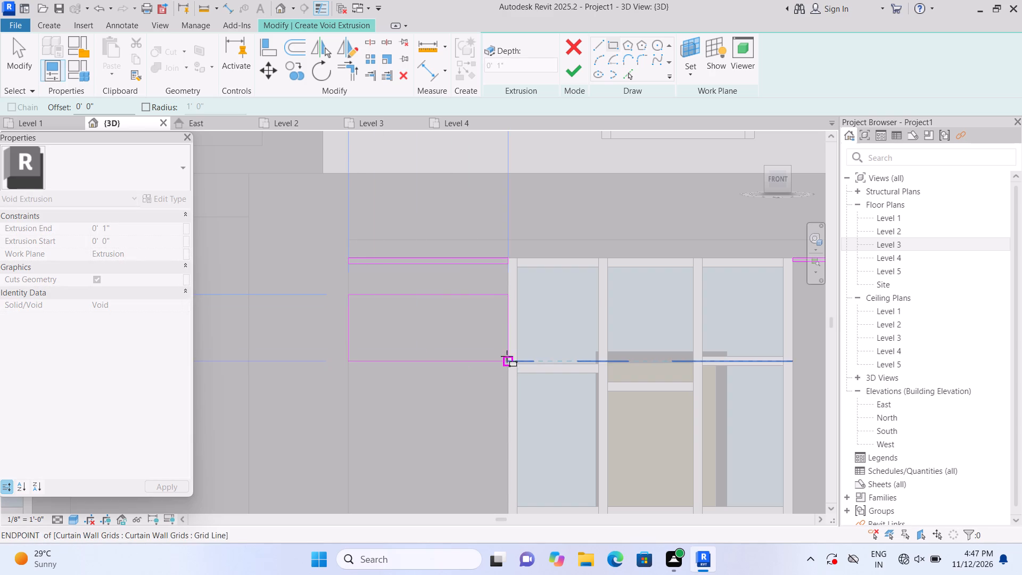
scroll(506, 338, up, 4)
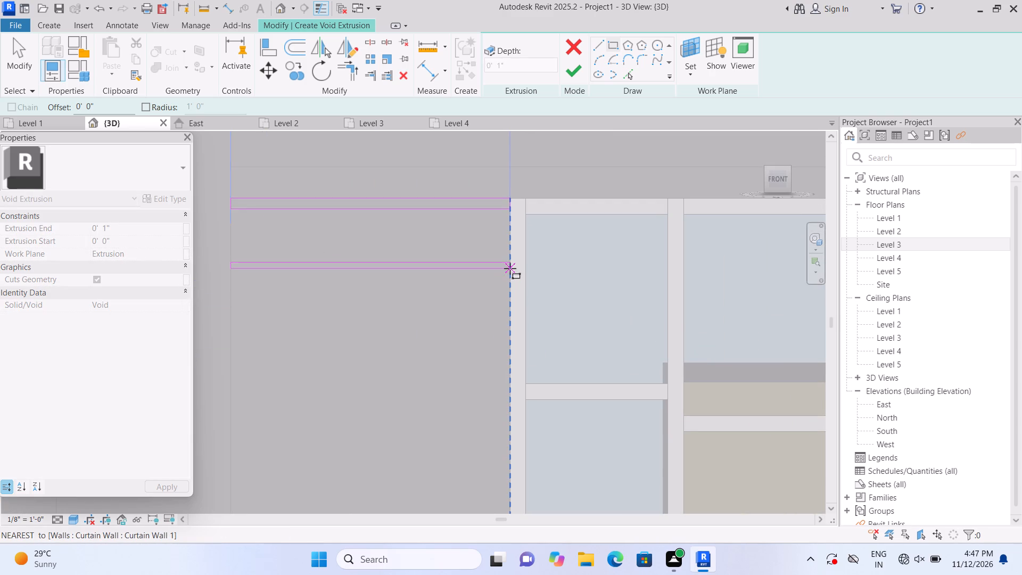
click(510, 268)
key(Escape)
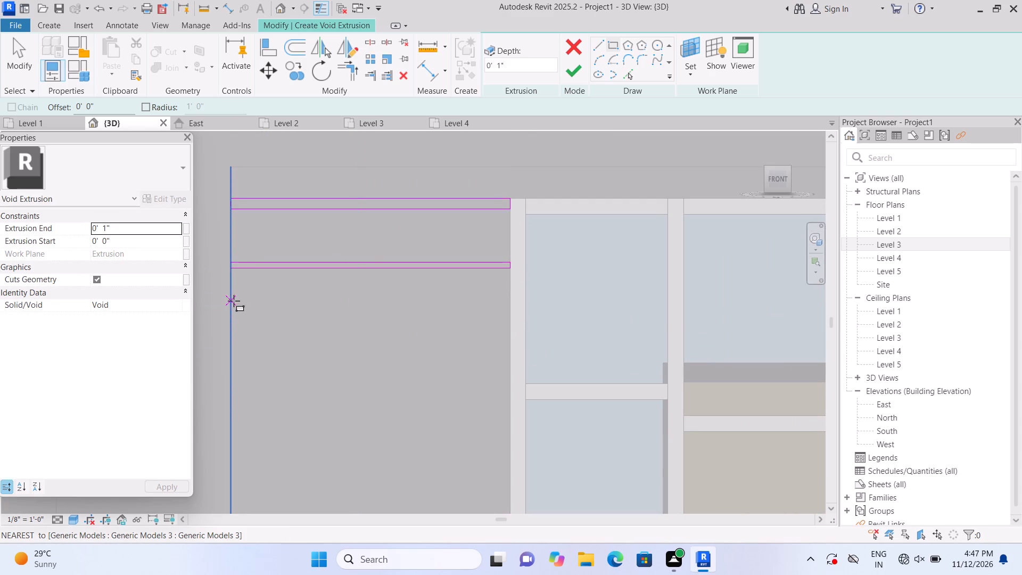
click(234, 301)
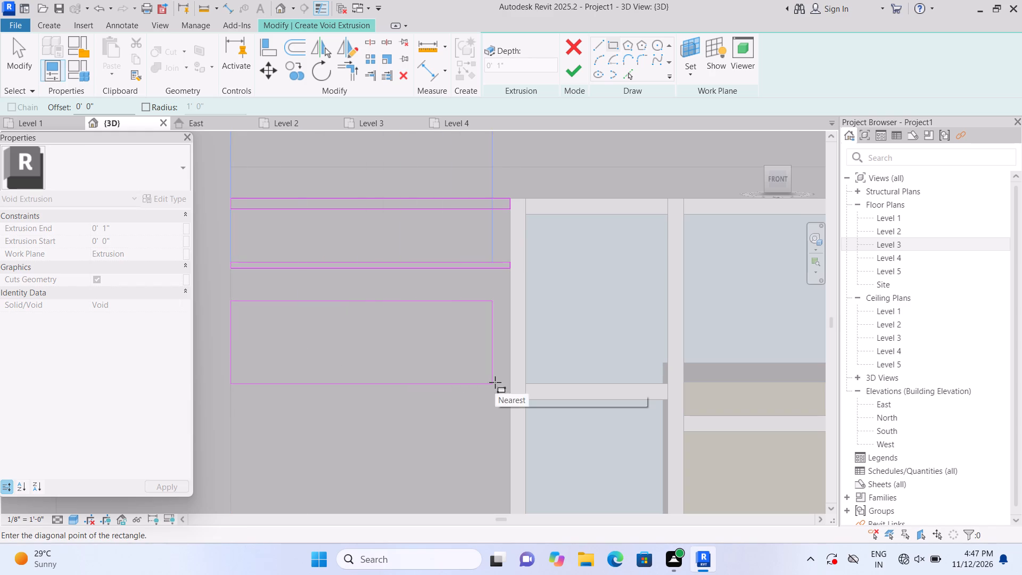
click(513, 306)
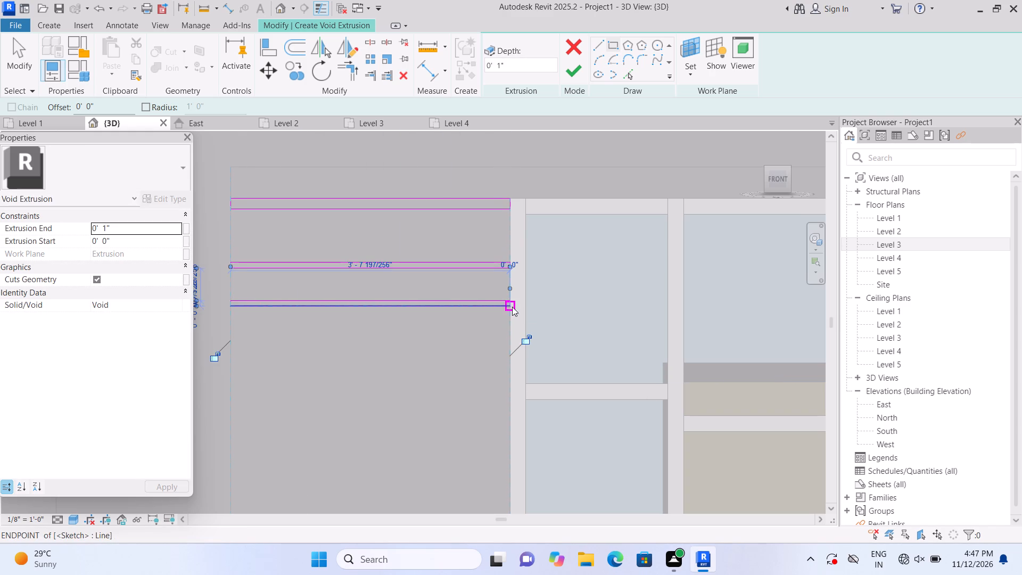
key(Escape)
click(235, 340)
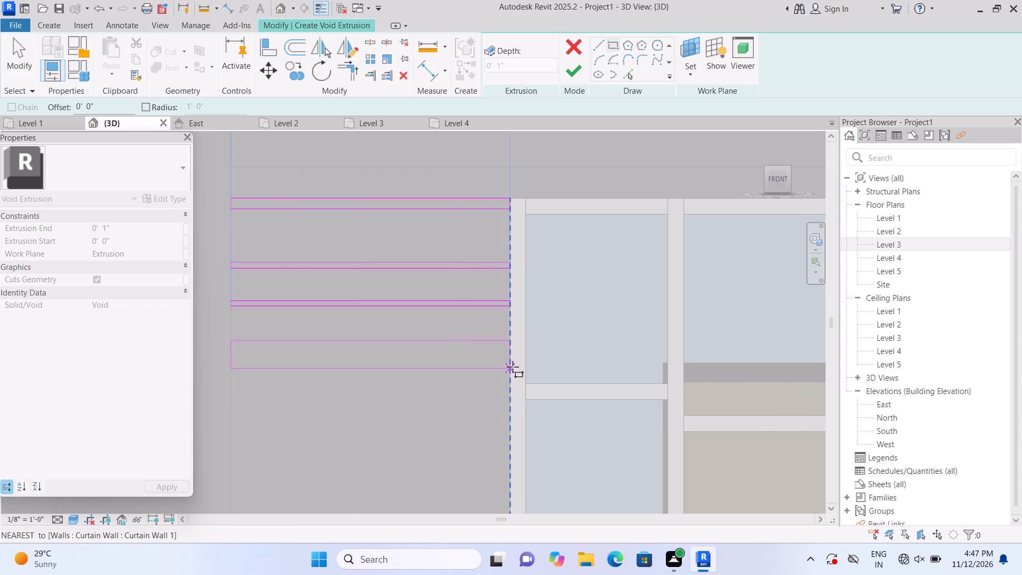
click(507, 346)
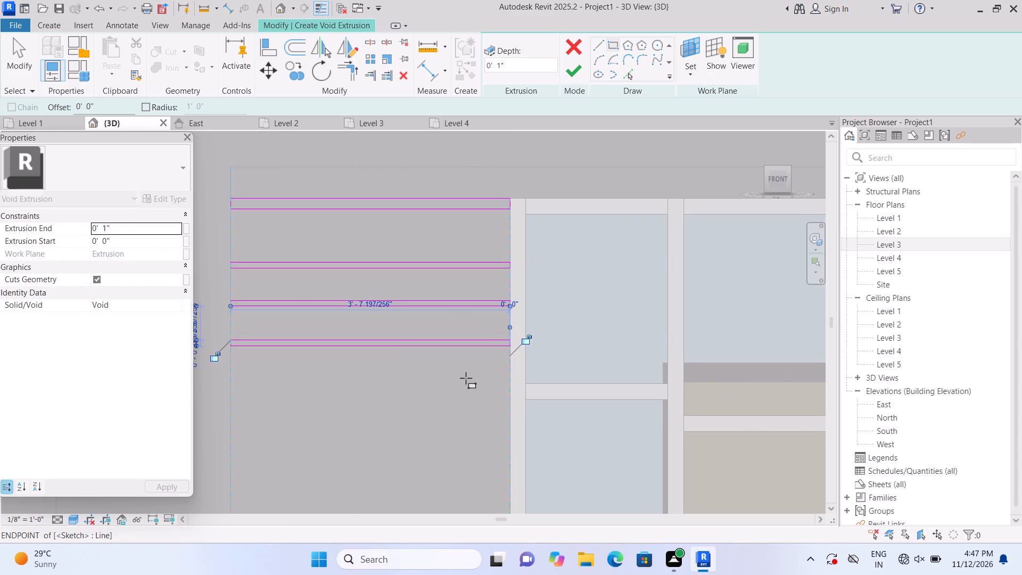
key(Escape)
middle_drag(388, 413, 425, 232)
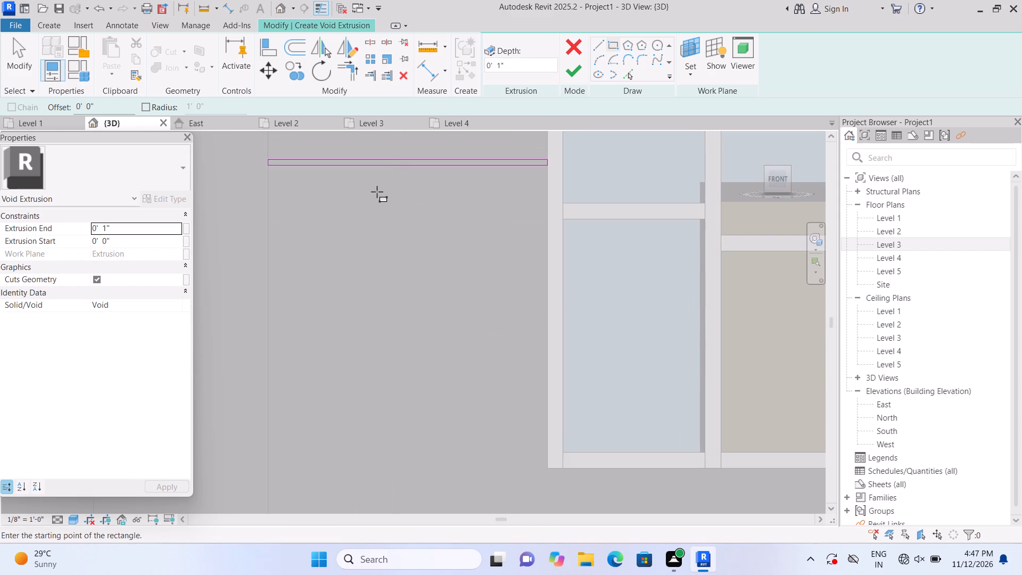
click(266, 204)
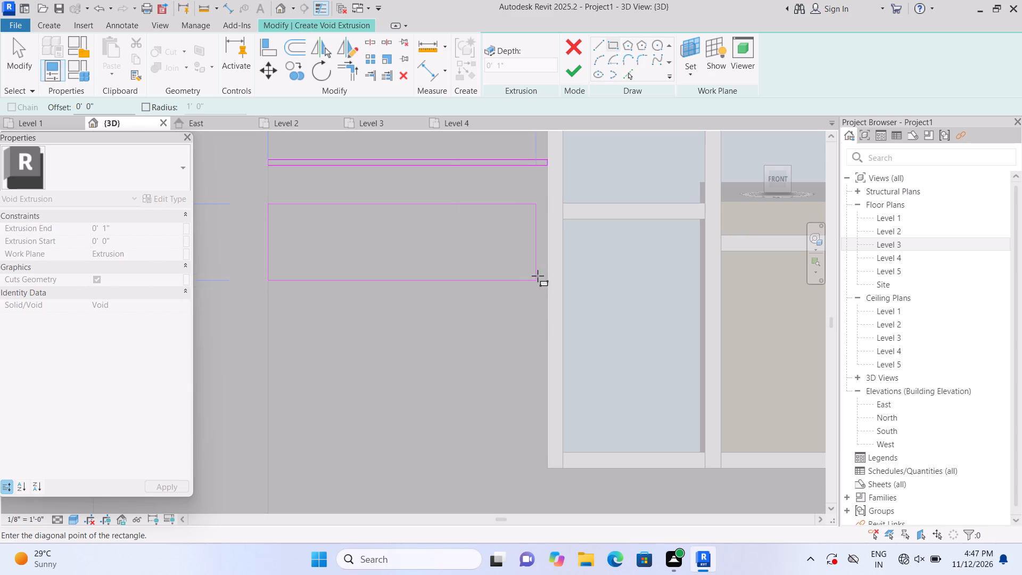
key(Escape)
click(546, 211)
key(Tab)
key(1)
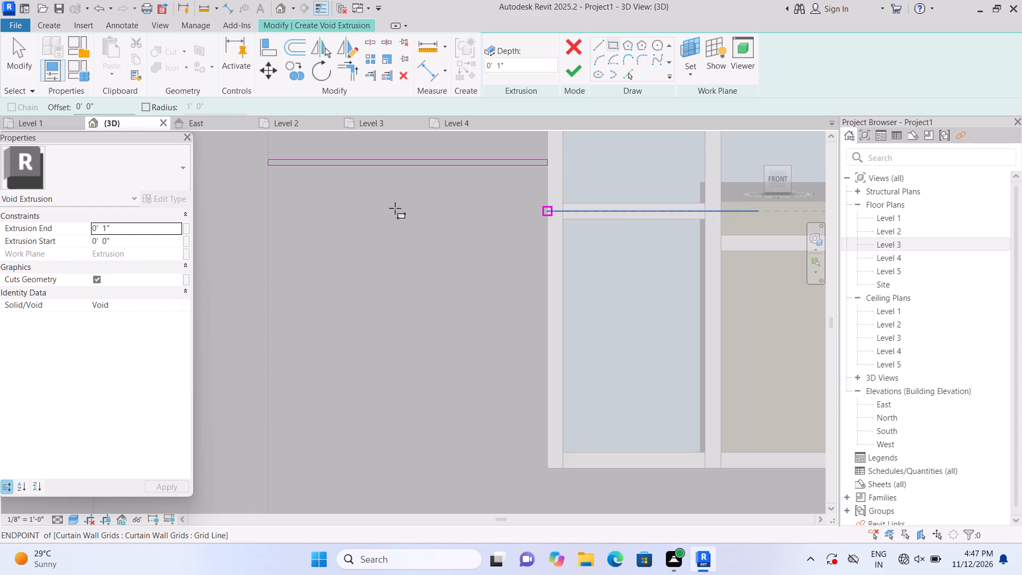
Draw further thin groove rectangles down the window's left side, spanning from the panel's left edge to the window frame.
scroll(414, 295, down, 1)
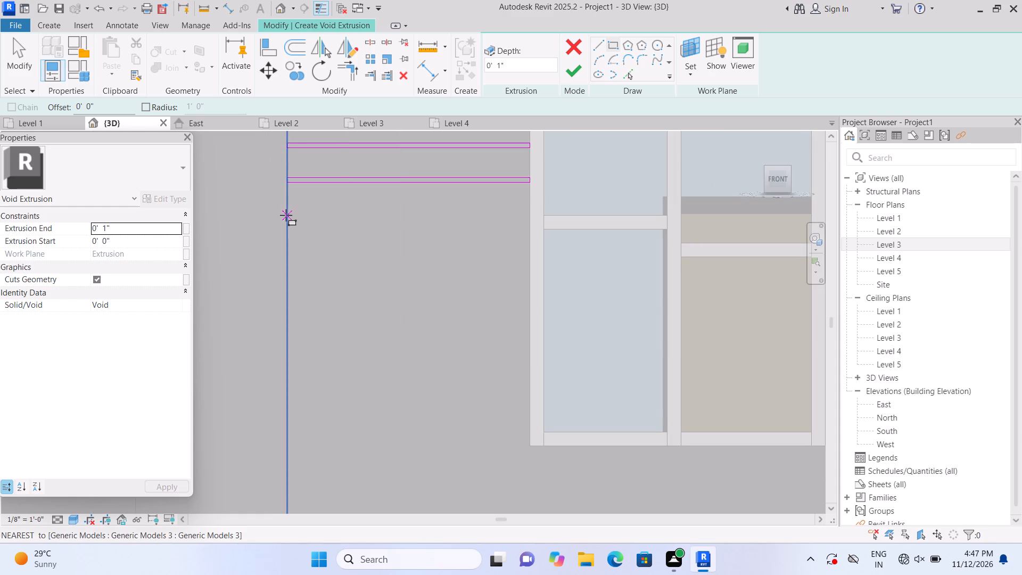
click(286, 215)
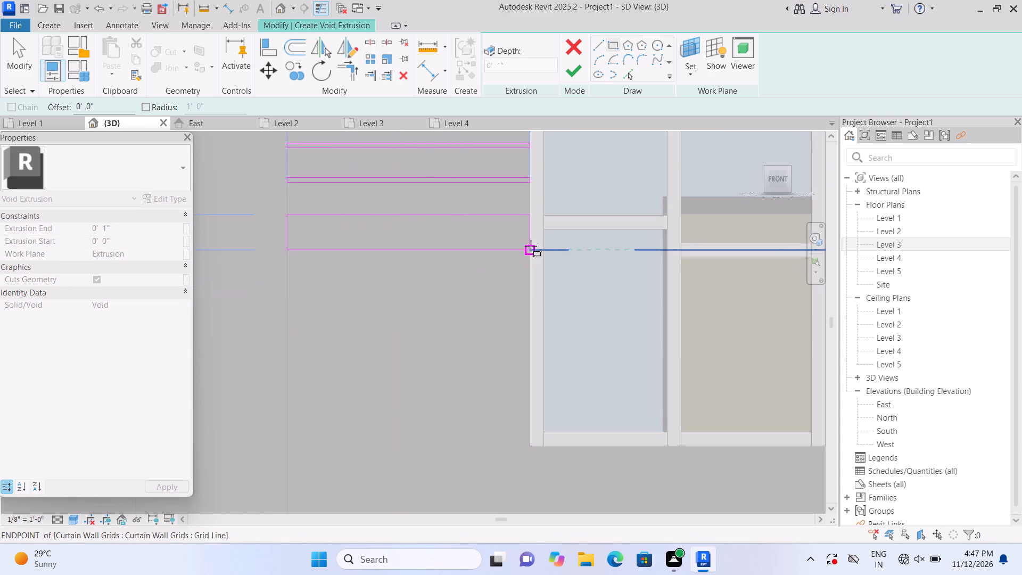
click(527, 225)
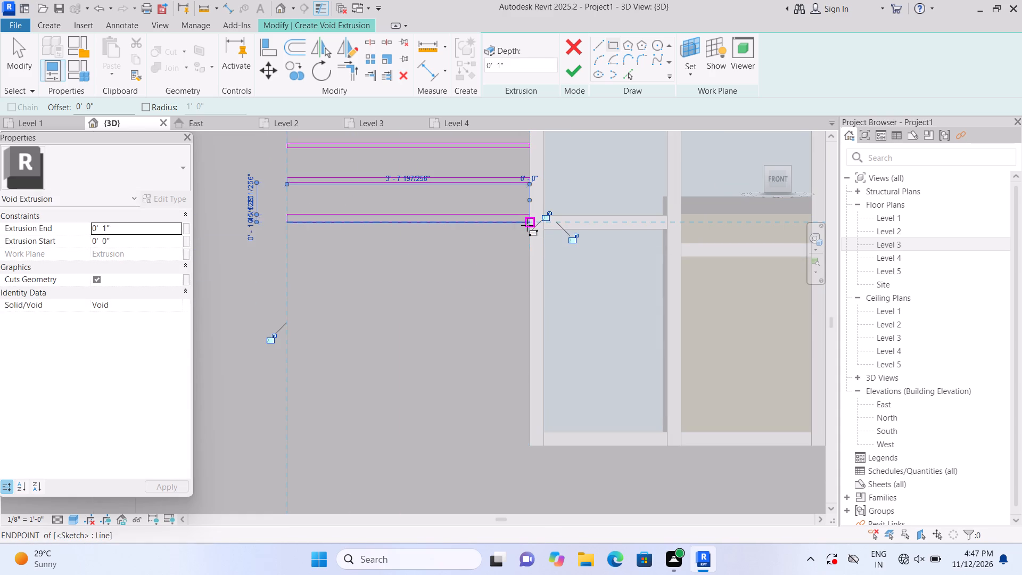
click(290, 258)
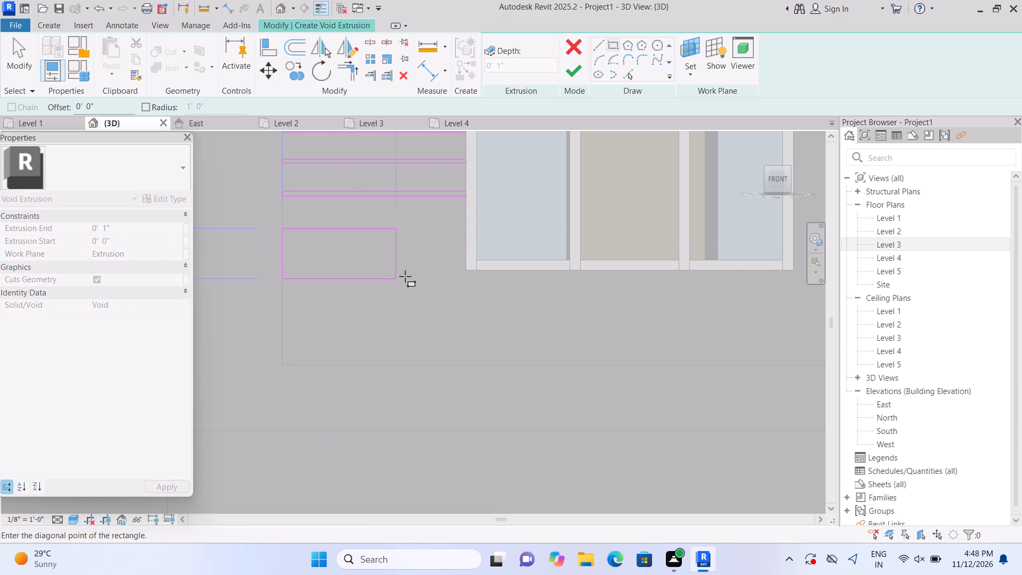
click(465, 234)
key(Escape)
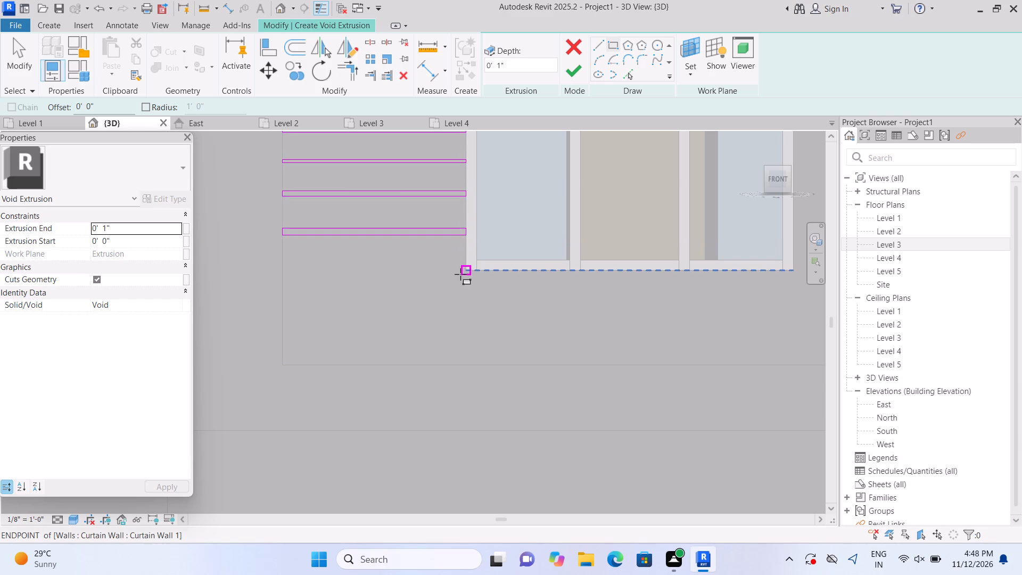
Draw a thin groove rectangle from the upper-storey window's bottom-left corner to the panel's left edge.
click(463, 271)
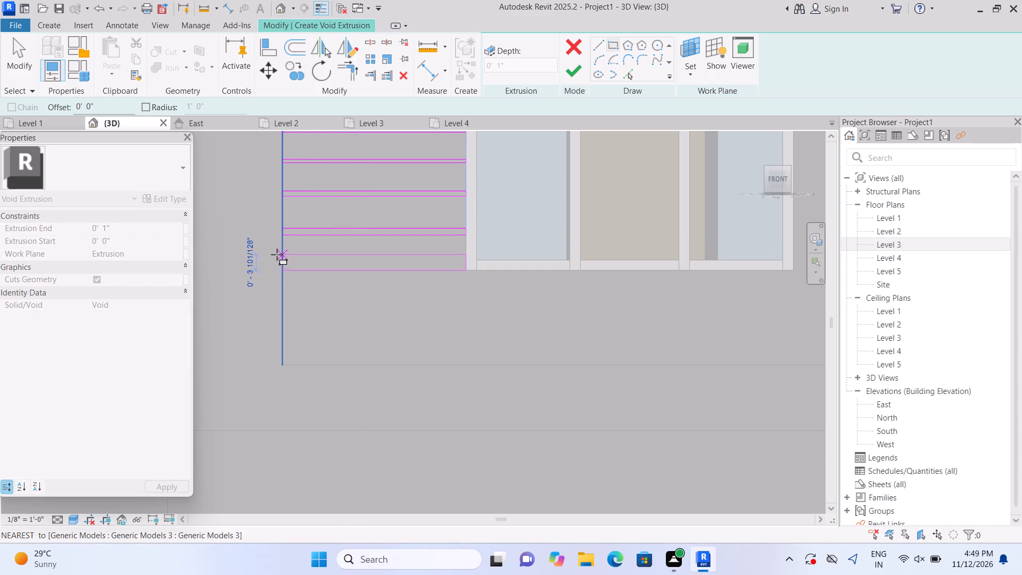
scroll(278, 258, up, 1)
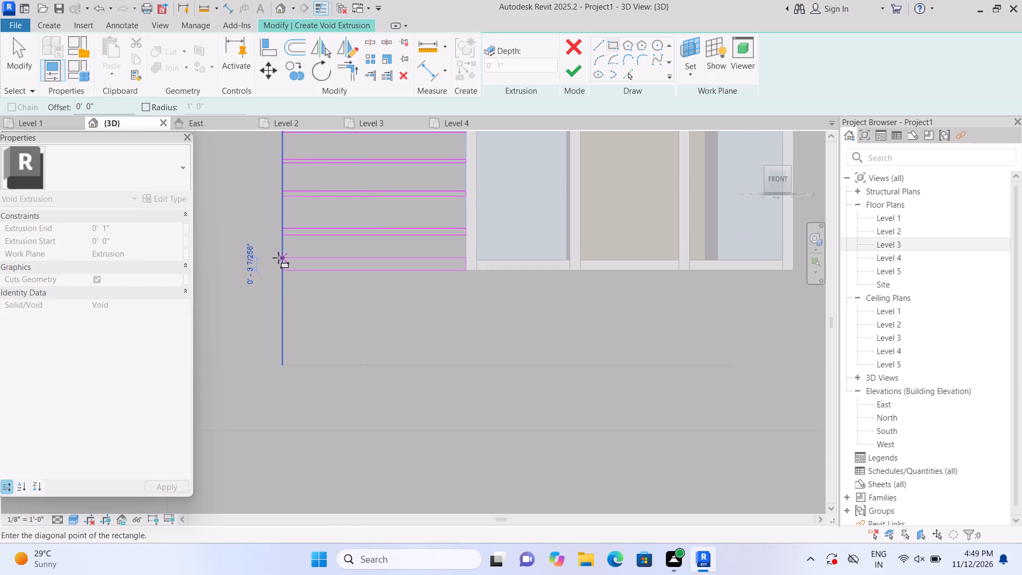
scroll(278, 258, up, 1)
click(279, 264)
key(Escape)
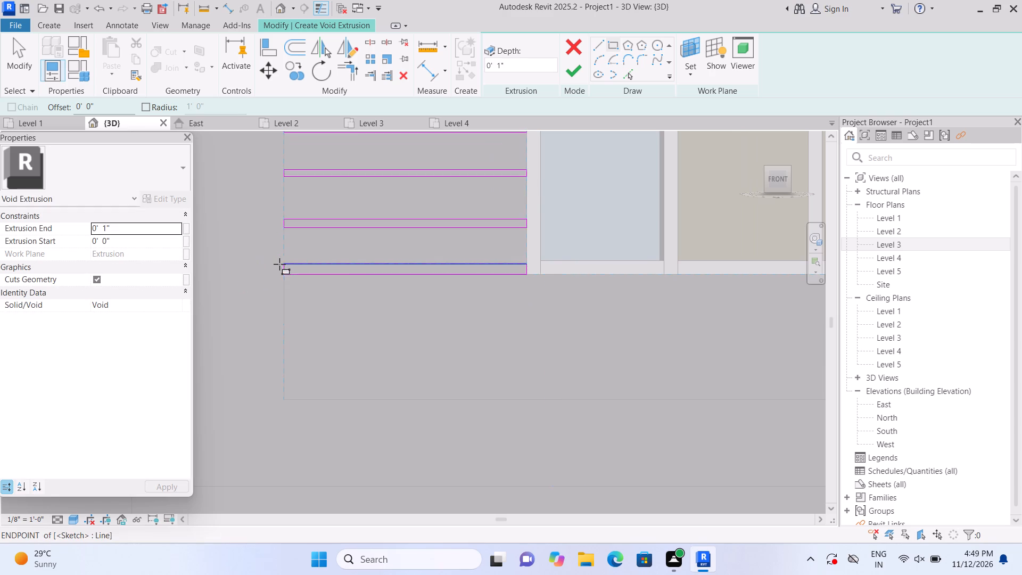
Draw three spaced groove rectangles about 4'-4" long below the top-right groove, from the window frame to the panel's right edge.
scroll(277, 270, down, 8)
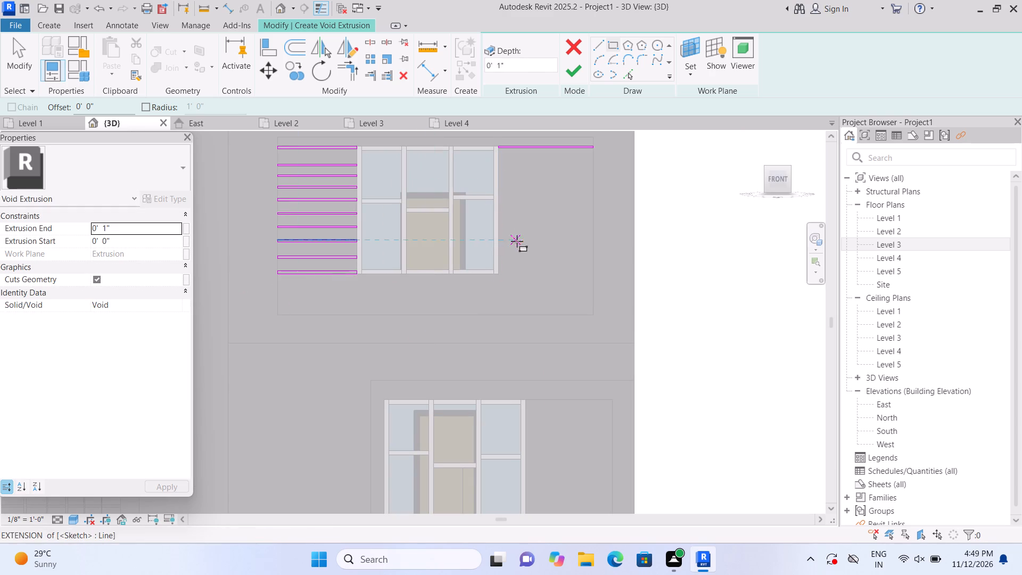
scroll(517, 161, up, 4)
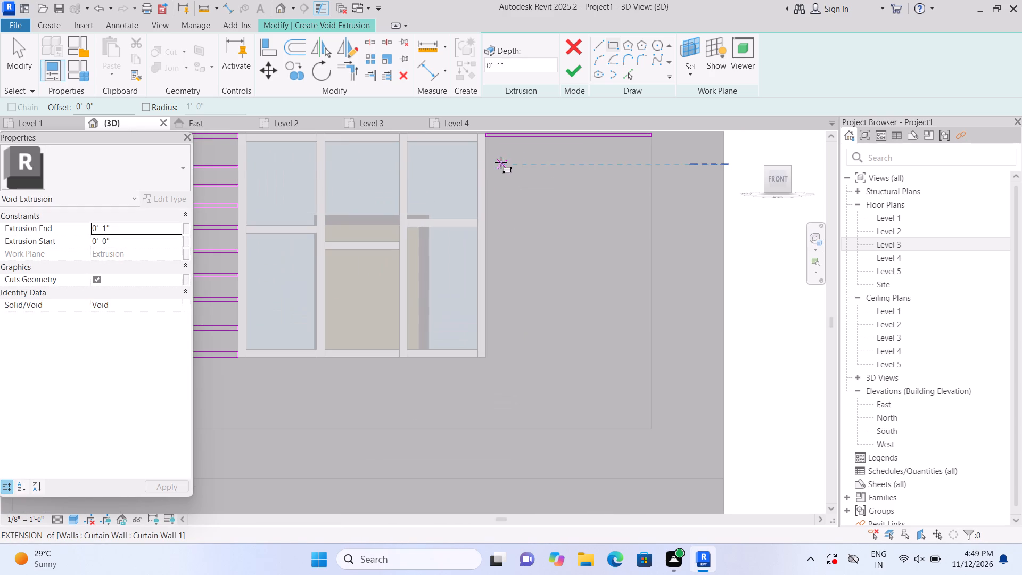
click(490, 159)
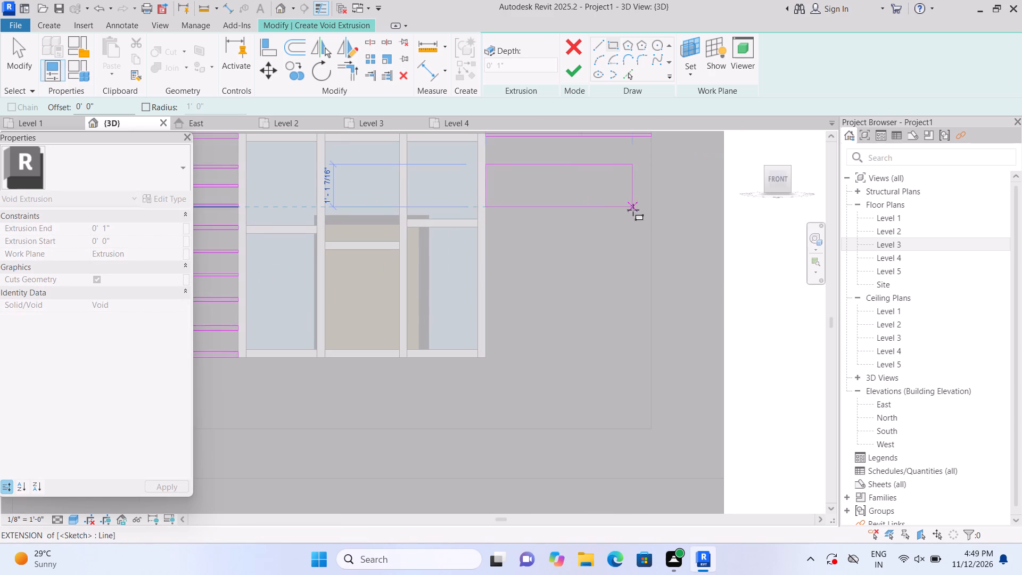
click(654, 172)
key(Escape)
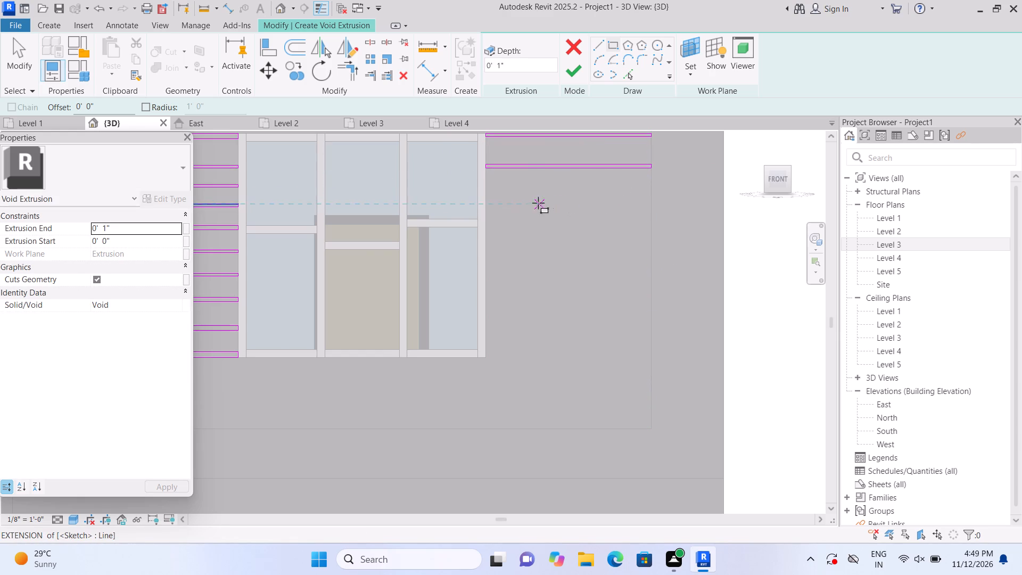
click(489, 194)
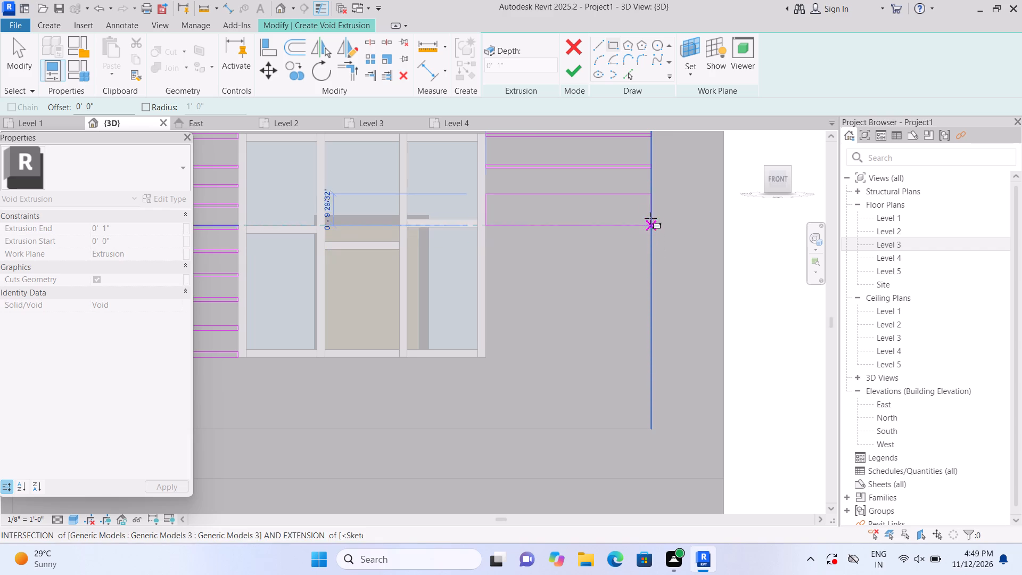
click(652, 198)
key(Escape)
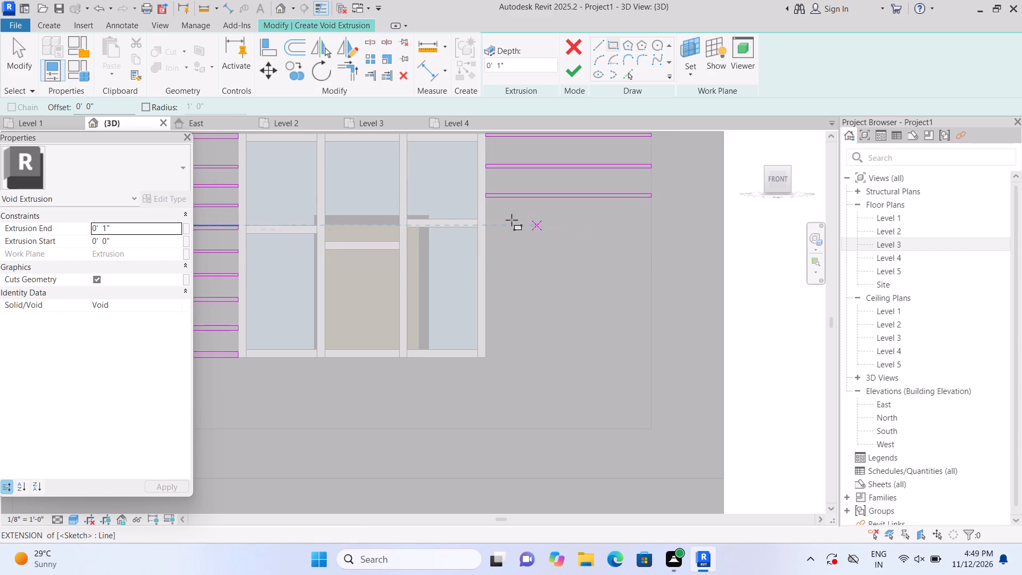
click(491, 228)
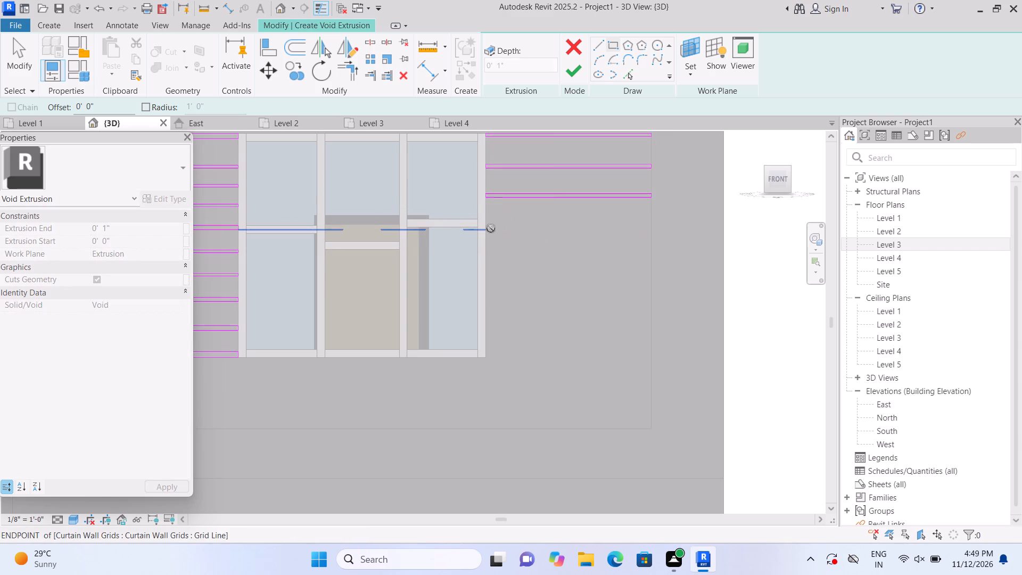
click(652, 236)
key(Escape)
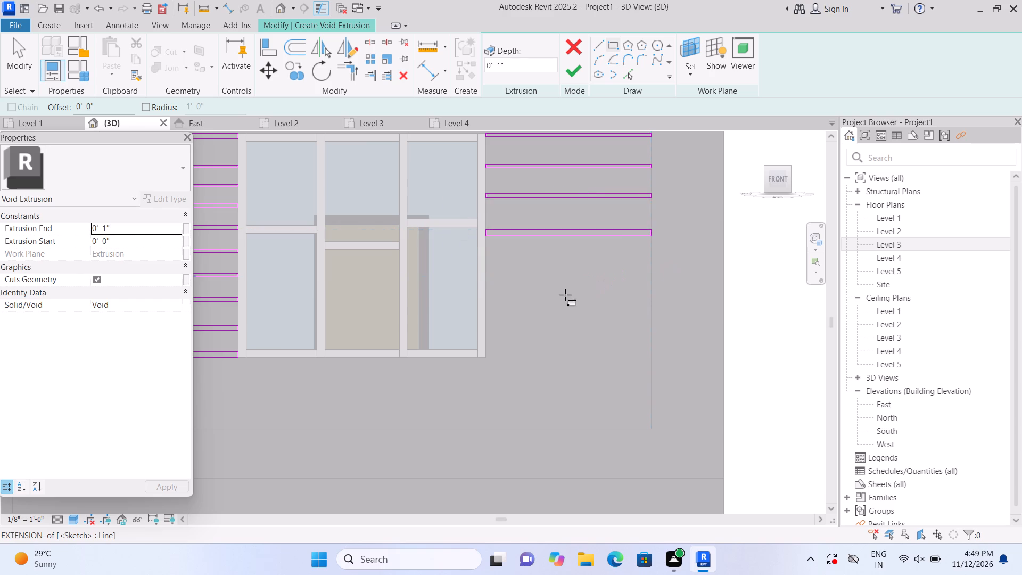
Draw three more groove rectangles about 4'-4" long down the window's right side, with the lowest at the window's bottom-right corner.
click(491, 263)
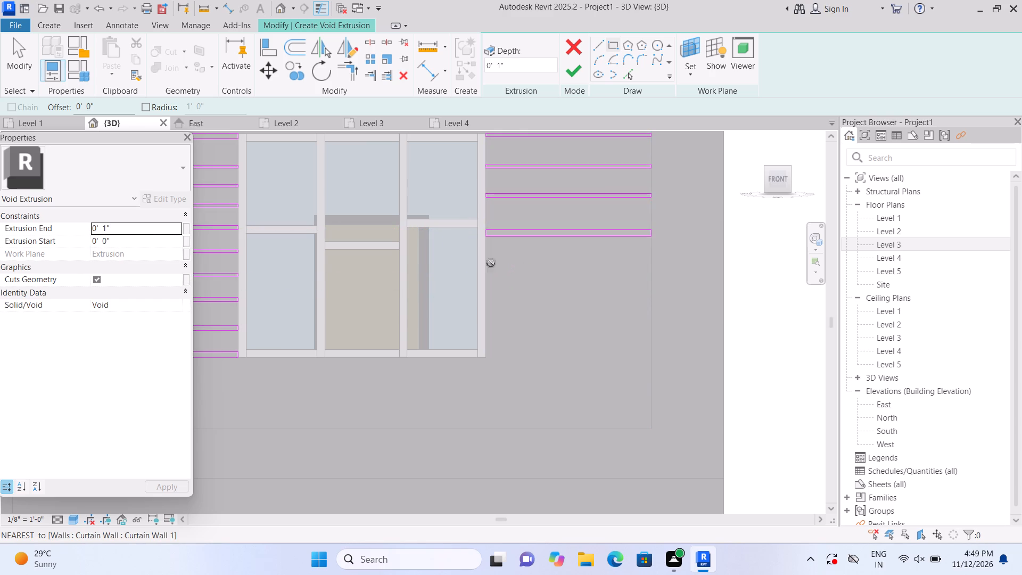
click(651, 267)
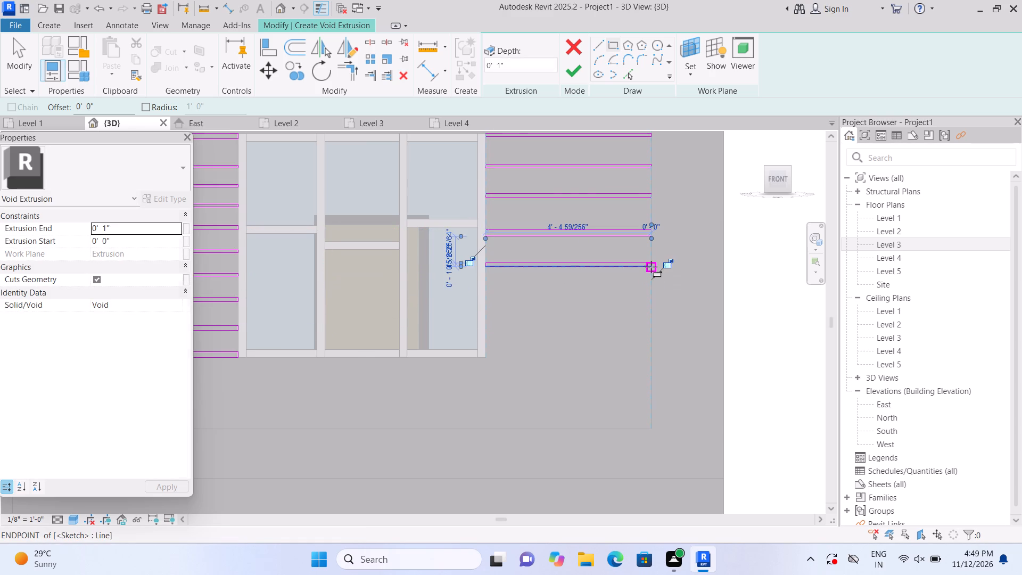
key(Escape)
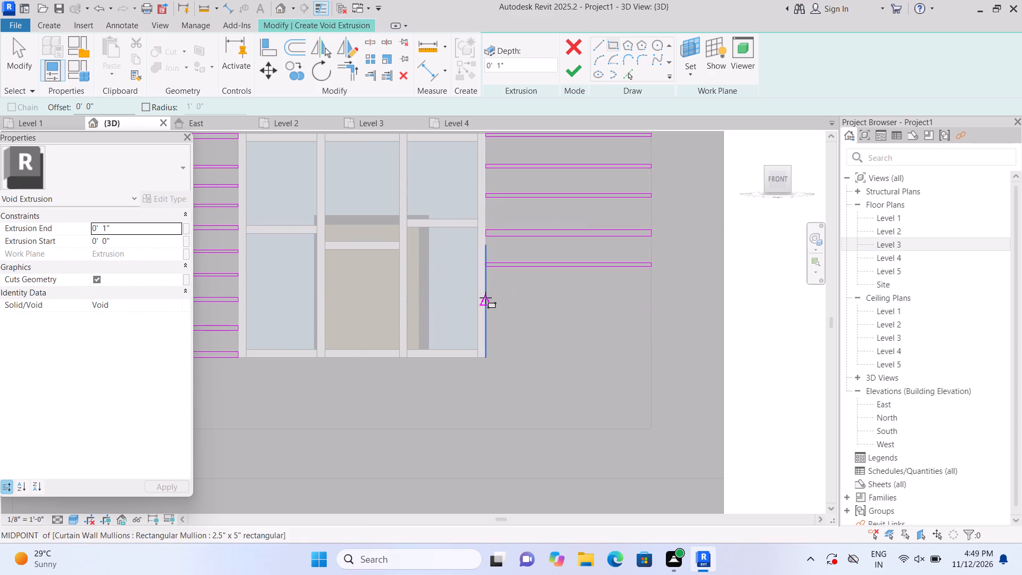
click(485, 298)
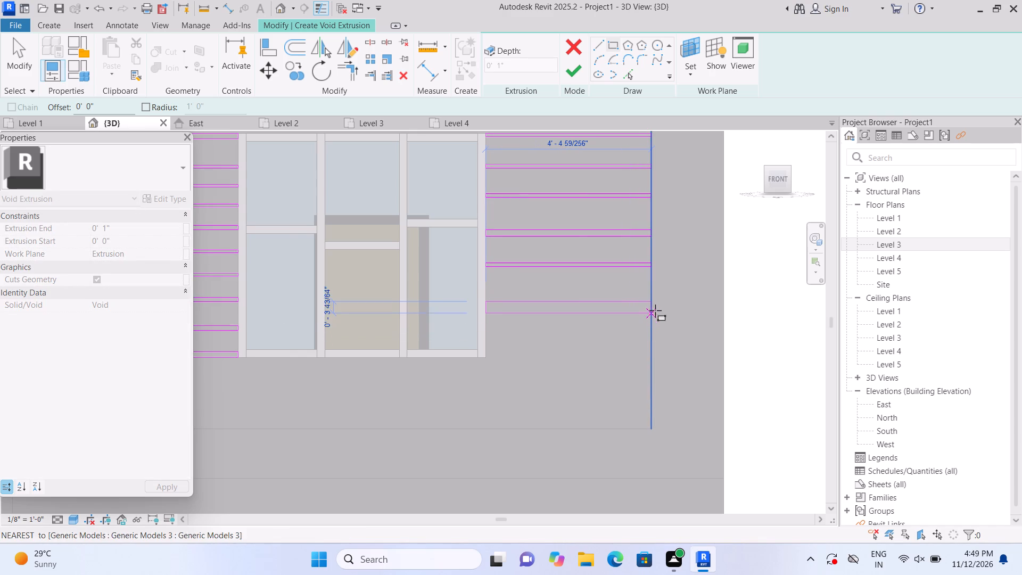
click(655, 308)
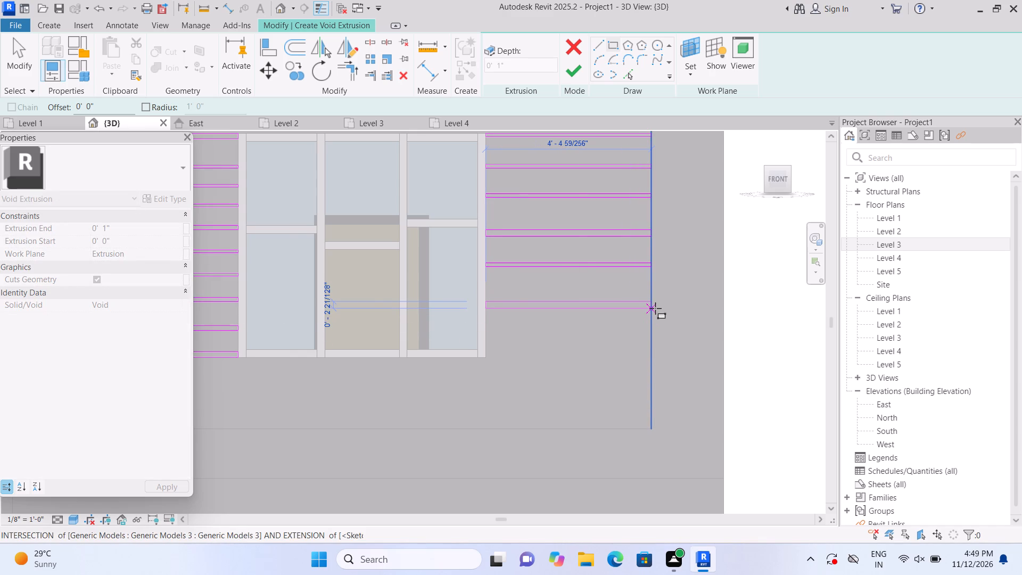
key(Escape)
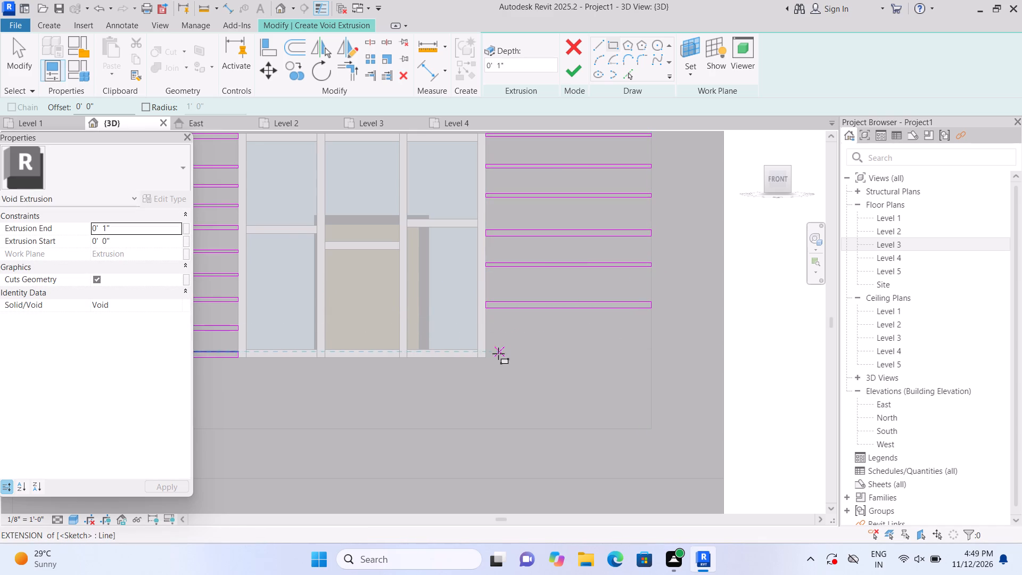
click(489, 355)
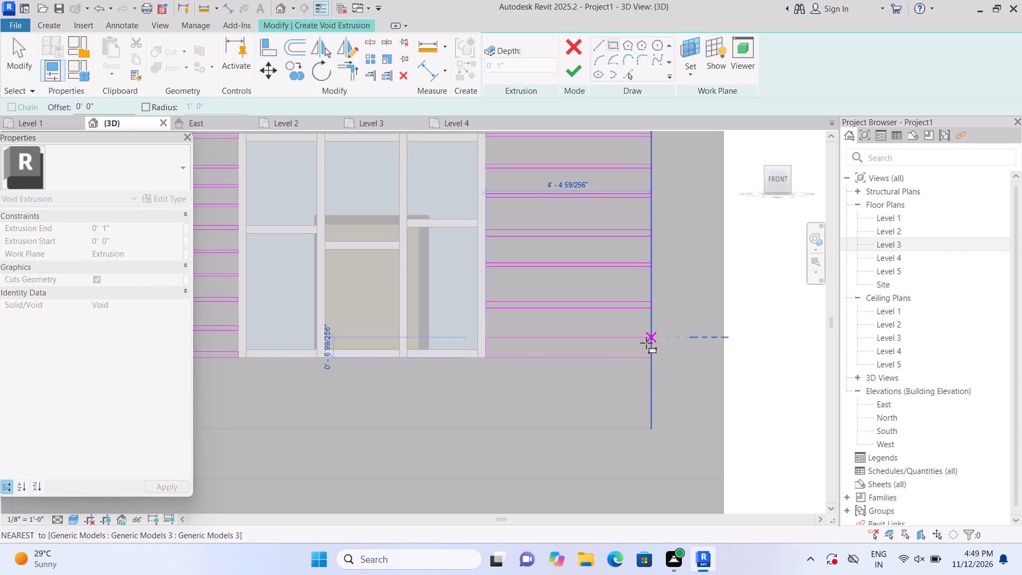
click(650, 348)
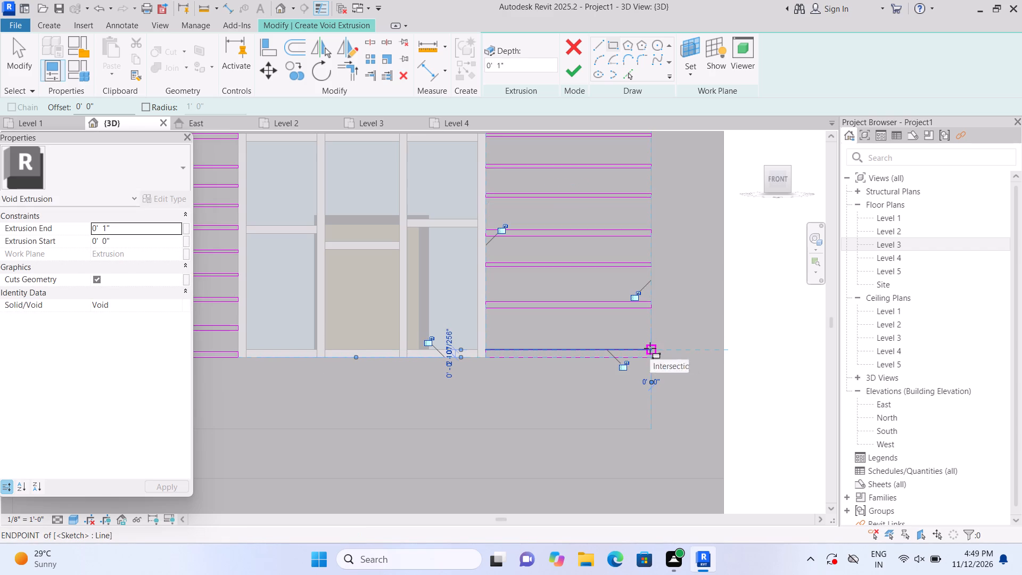
key(Escape)
Draw a thin groove rectangle about 14'-6" long below the window, spanning the panel from left edge to right edge.
scroll(669, 336, down, 2)
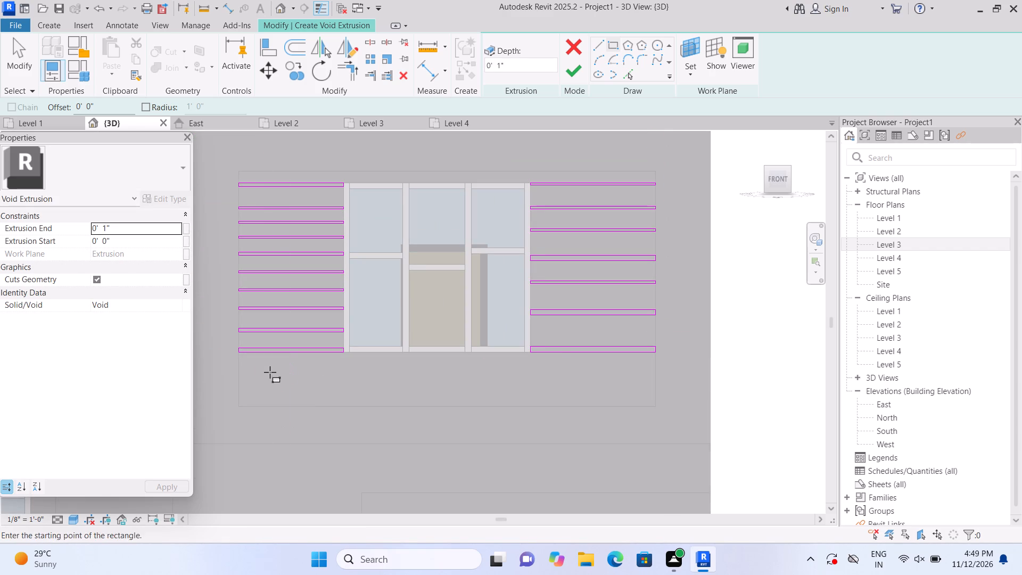
scroll(269, 381, up, 2)
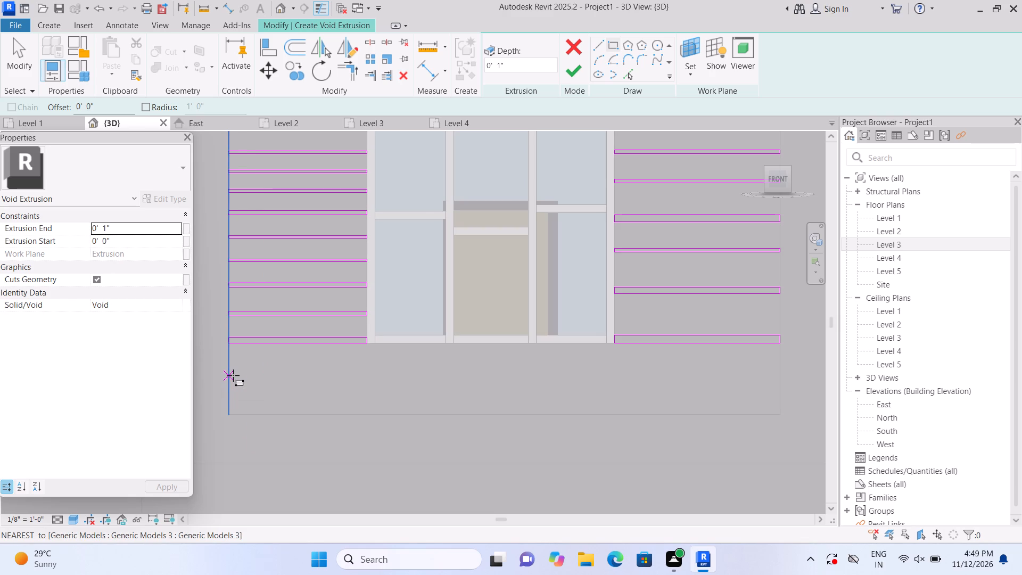
click(233, 375)
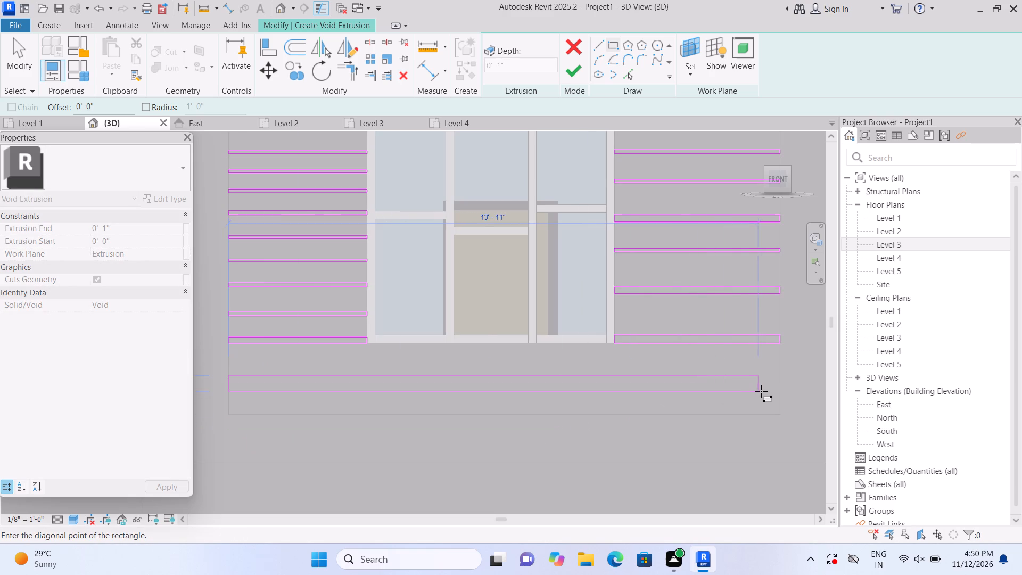
scroll(778, 379, up, 1)
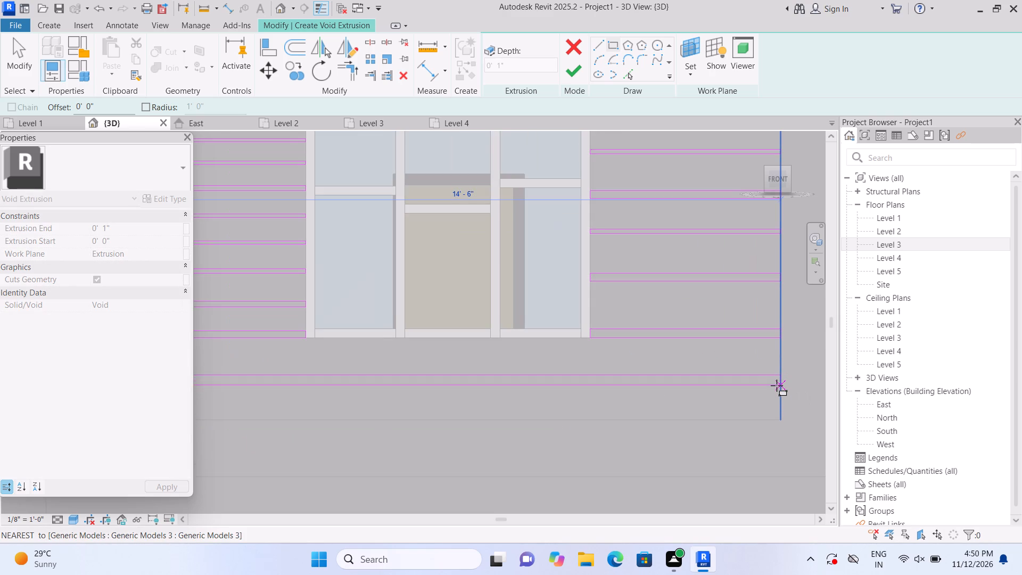
scroll(775, 383, up, 1)
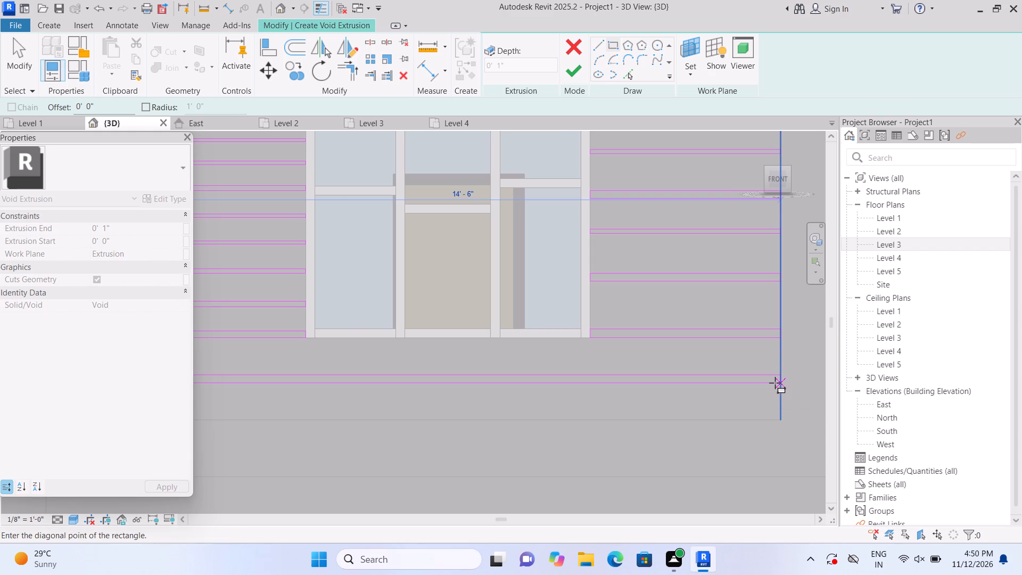
double_click(780, 382)
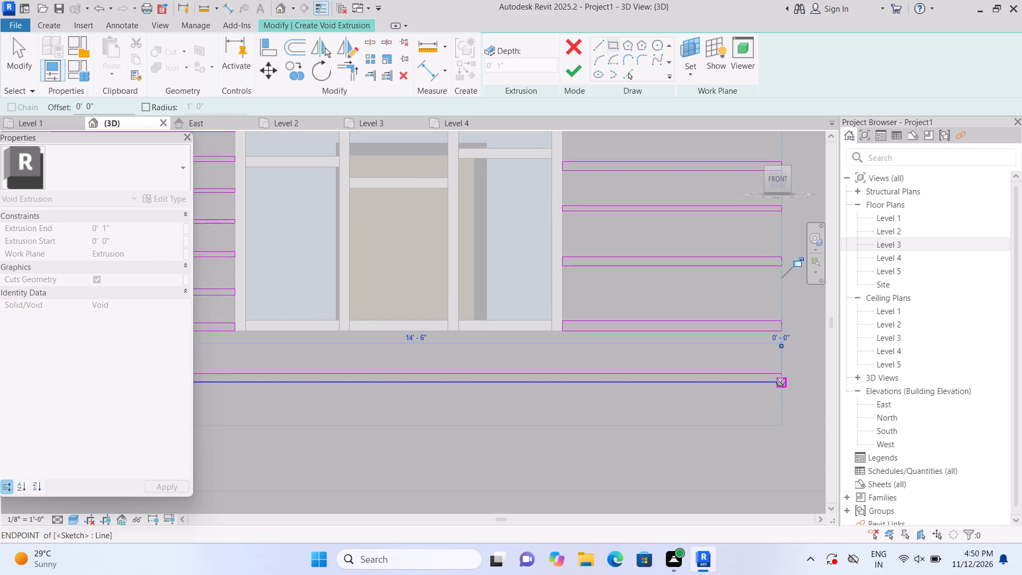
key(Escape)
Finish the groove sketch as a 1" deep void extrusion around the upper-storey window and deselect it.
scroll(785, 379, down, 7)
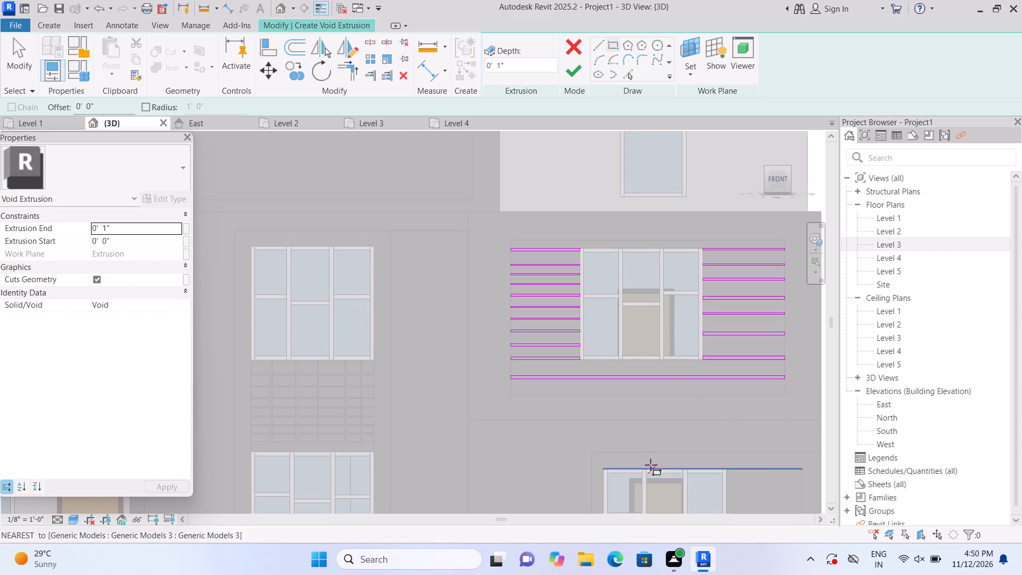
click(576, 71)
scroll(552, 208, down, 3)
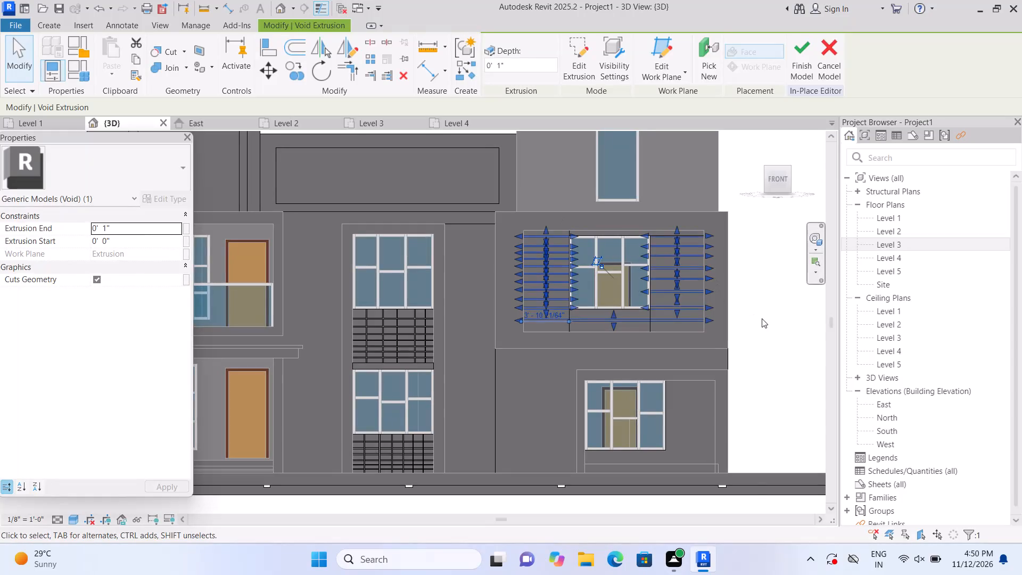
click(763, 318)
scroll(754, 280, up, 1)
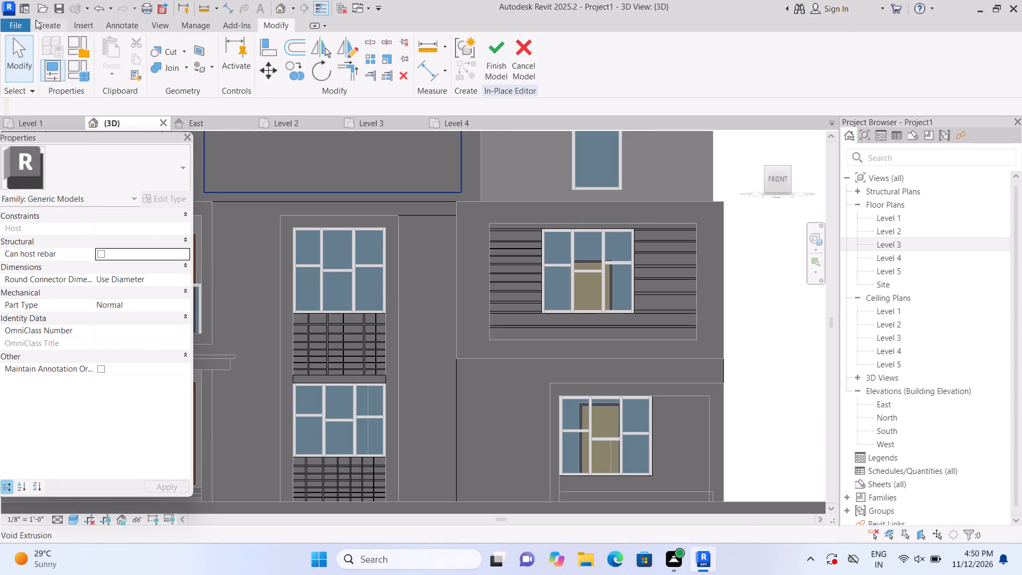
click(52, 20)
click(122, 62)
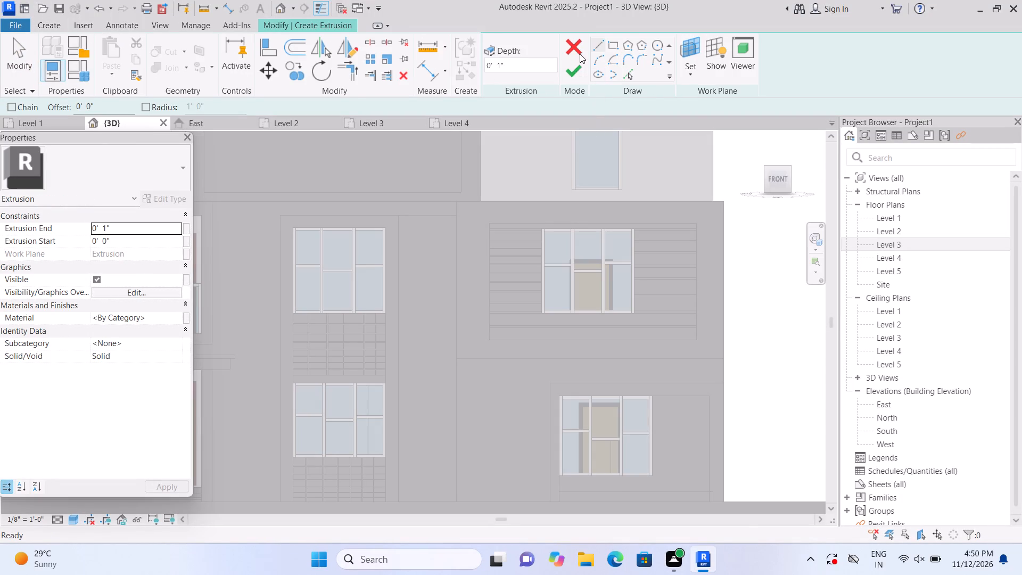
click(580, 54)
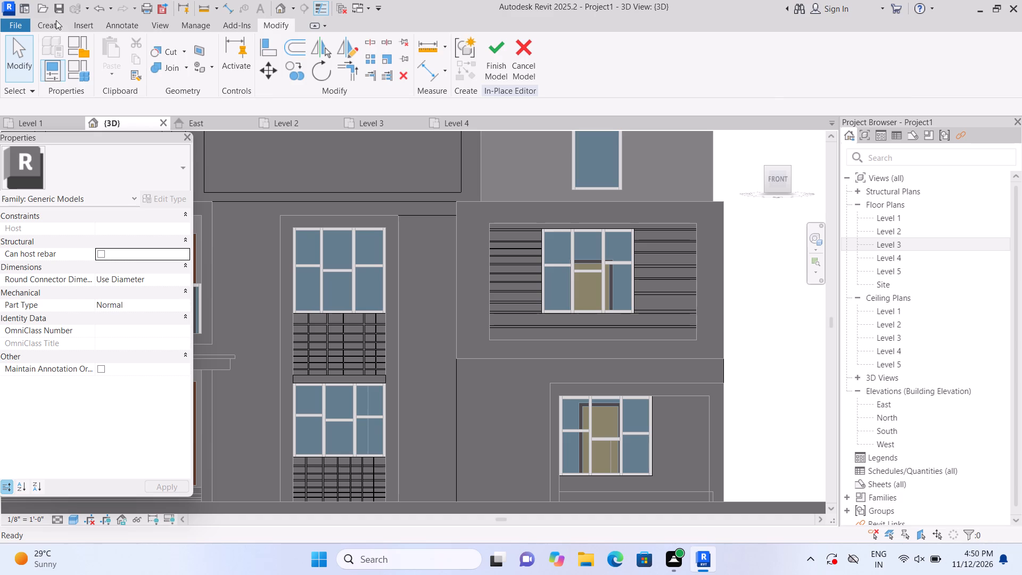
Start a new void extrusion and set its work plane to the front face of the upper-storey right-hand window's panel.
click(56, 20)
click(274, 67)
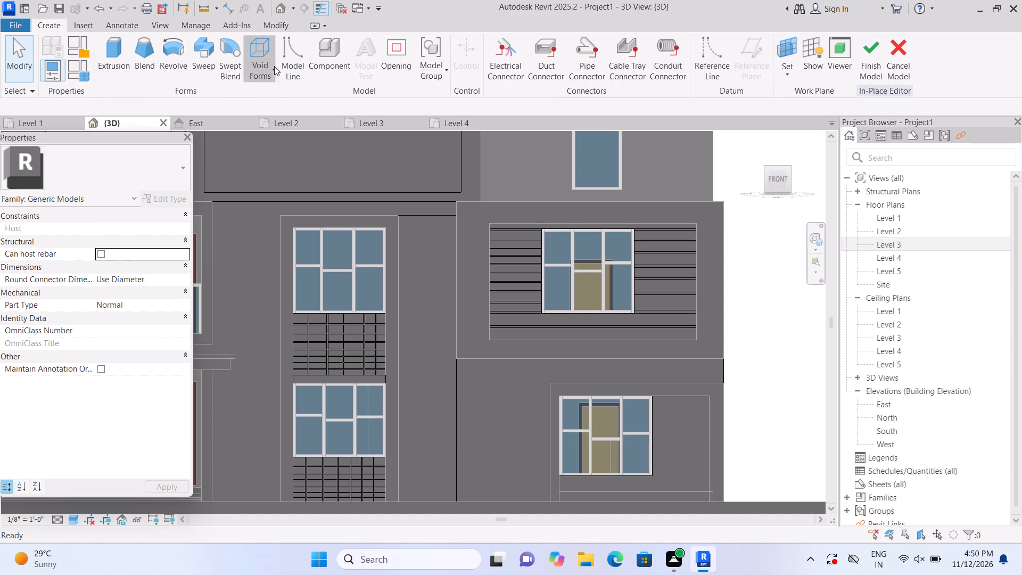
click(279, 93)
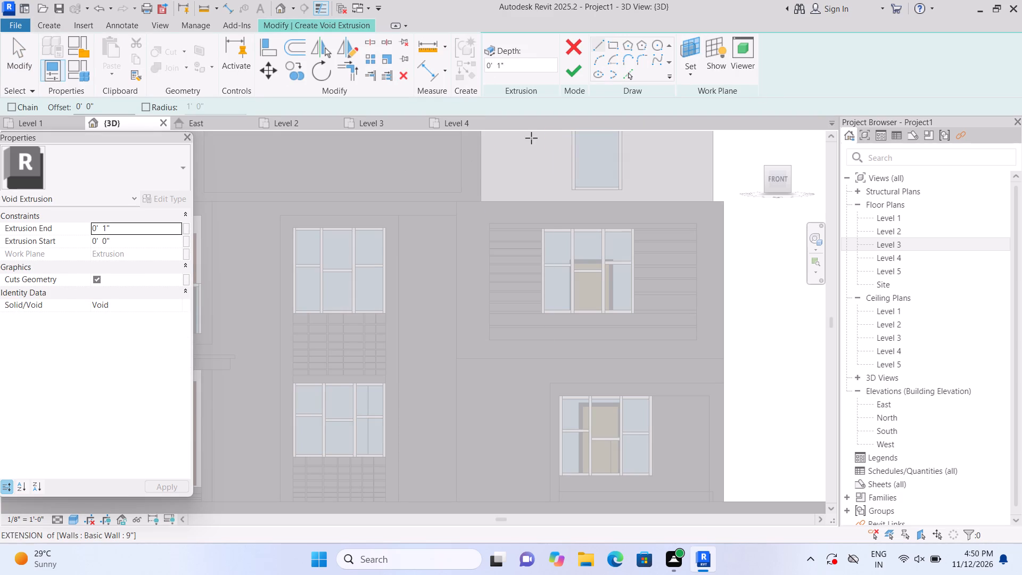
click(697, 76)
click(723, 122)
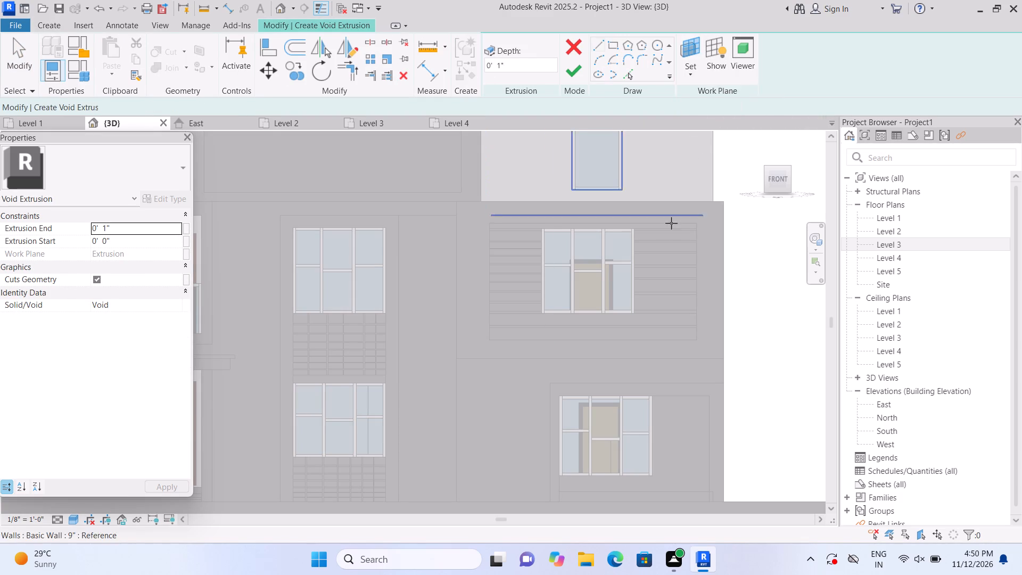
click(661, 267)
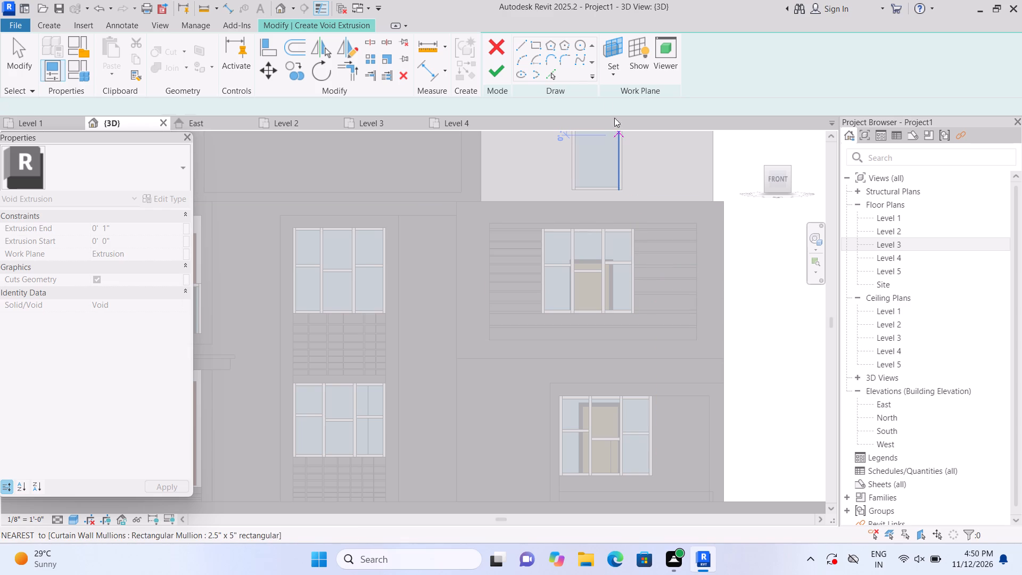
Draw a thin vertical groove rectangle about 8'-2" tall left of the window, from the panel's top edge to its bottom edge.
click(612, 43)
scroll(548, 289, up, 1)
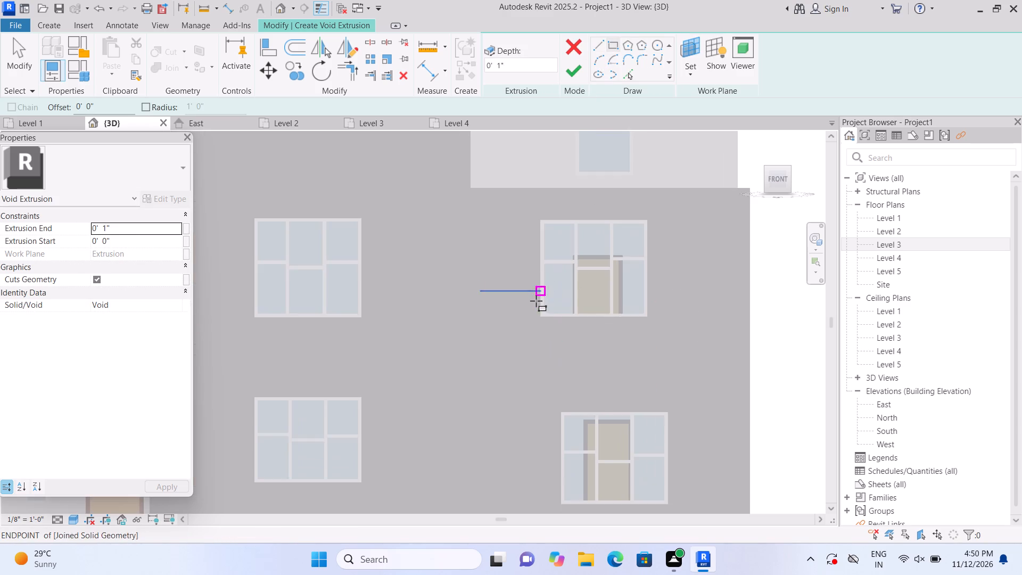
scroll(531, 302, up, 1)
scroll(499, 230, up, 2)
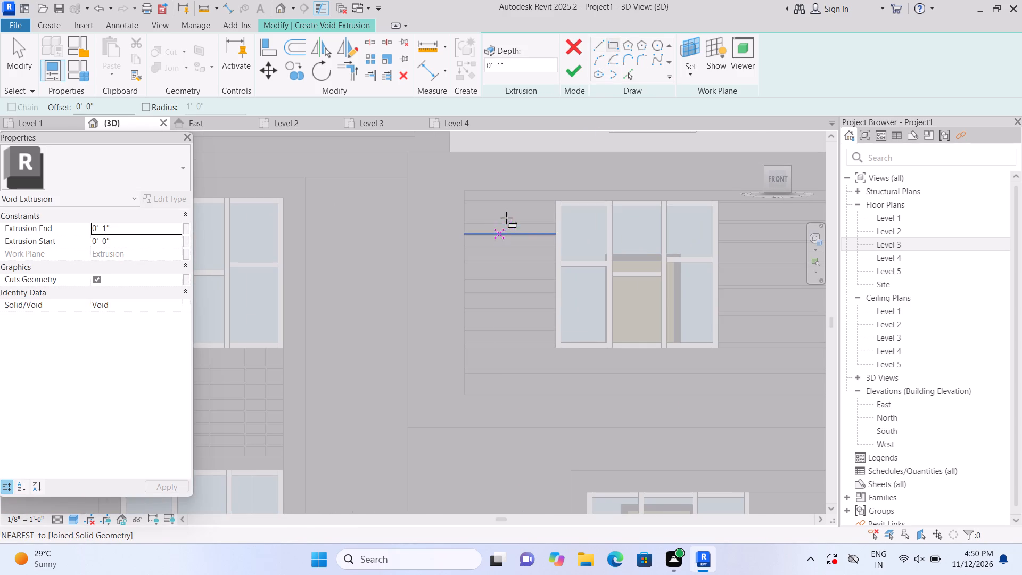
click(512, 187)
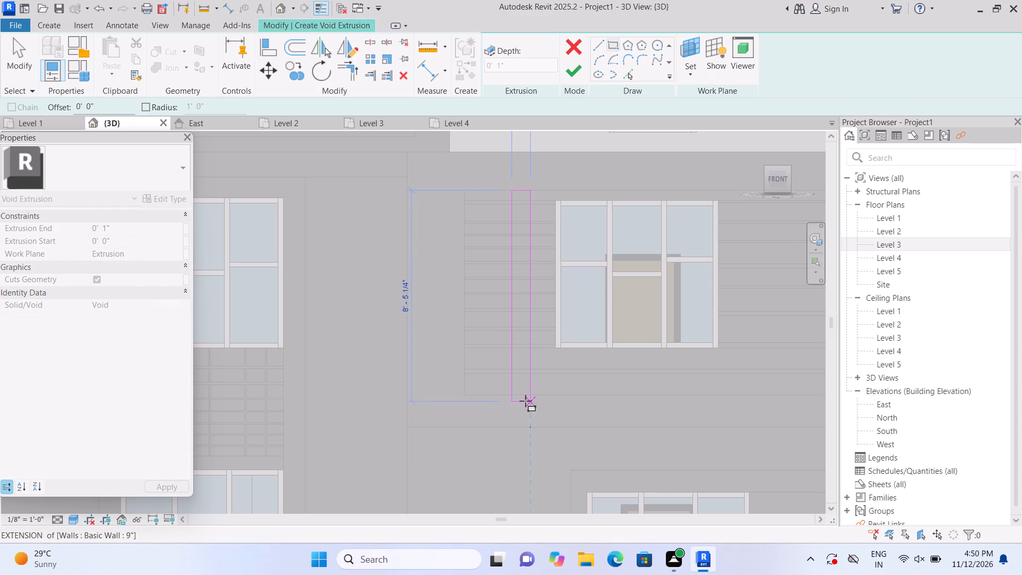
scroll(525, 401, up, 3)
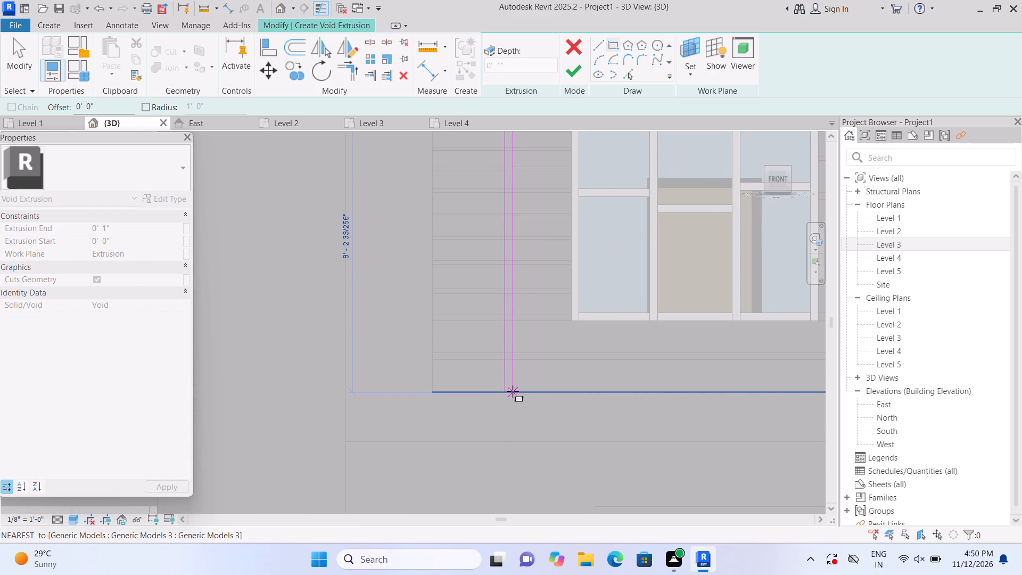
triple_click(513, 391)
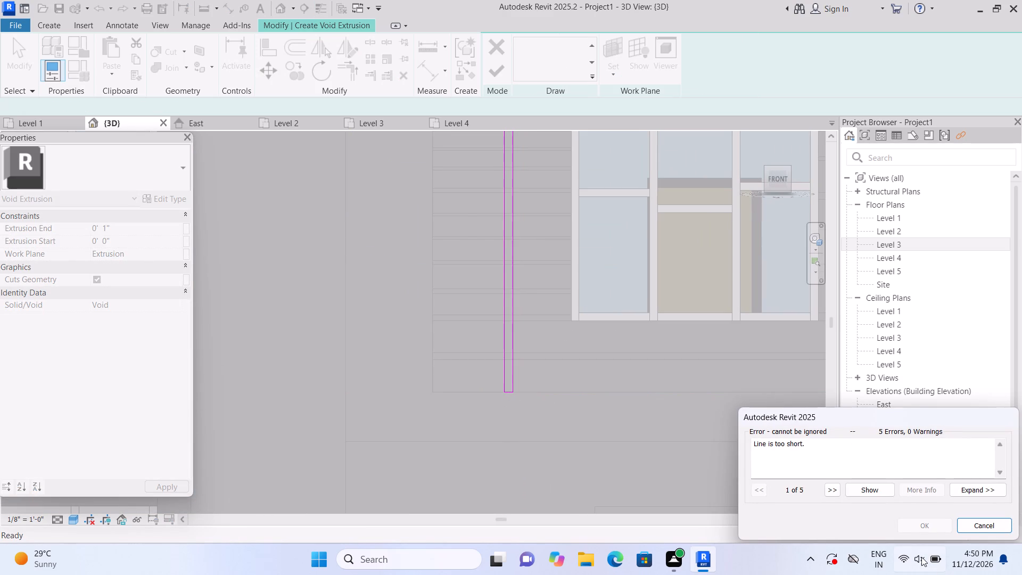
click(977, 524)
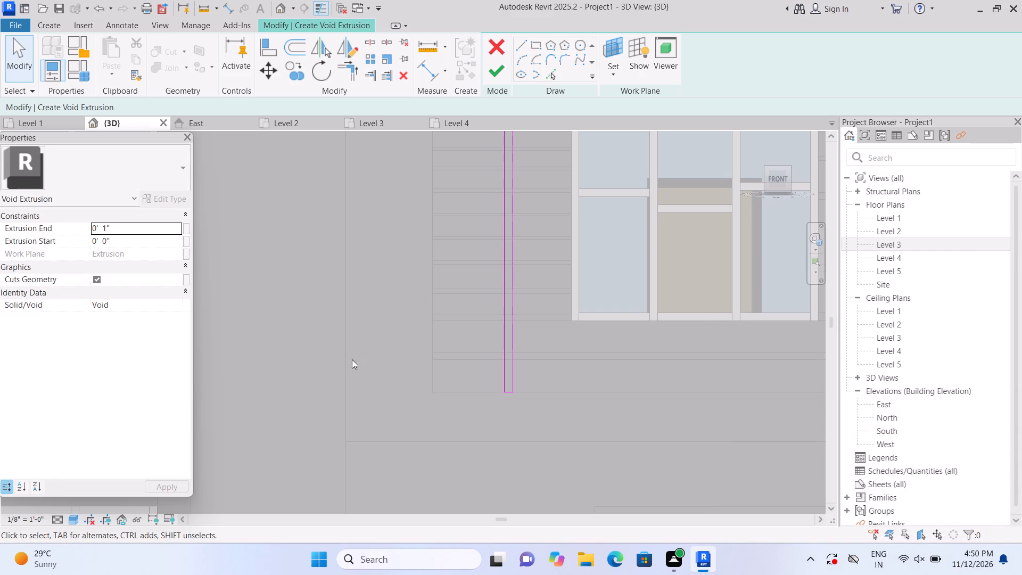
Draw a vertical groove rectangle about 5" tall and 3/4" wide from the window's top-left corner up to the panel's top edge.
scroll(430, 365, down, 4)
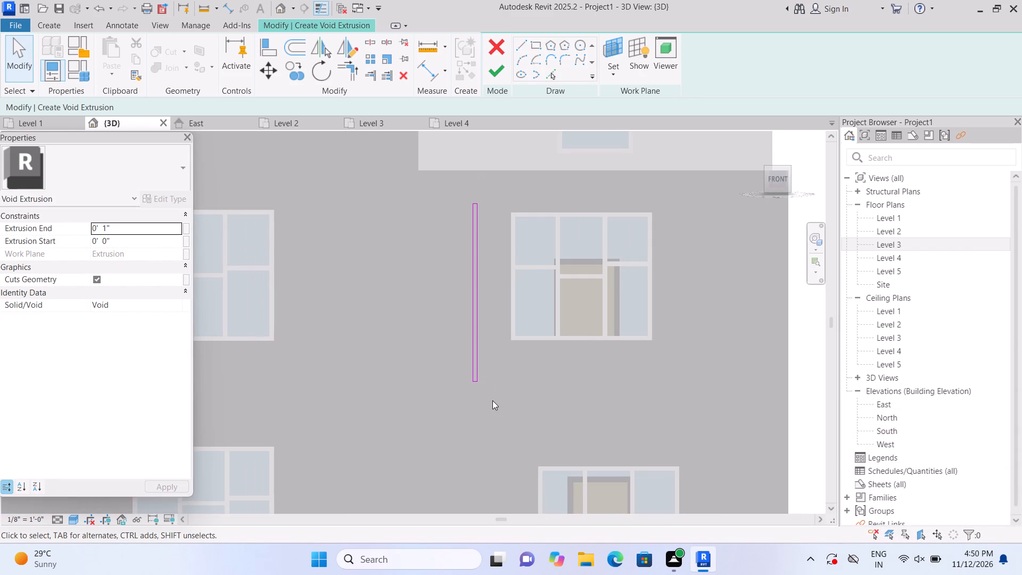
middle_drag(455, 400, 366, 392)
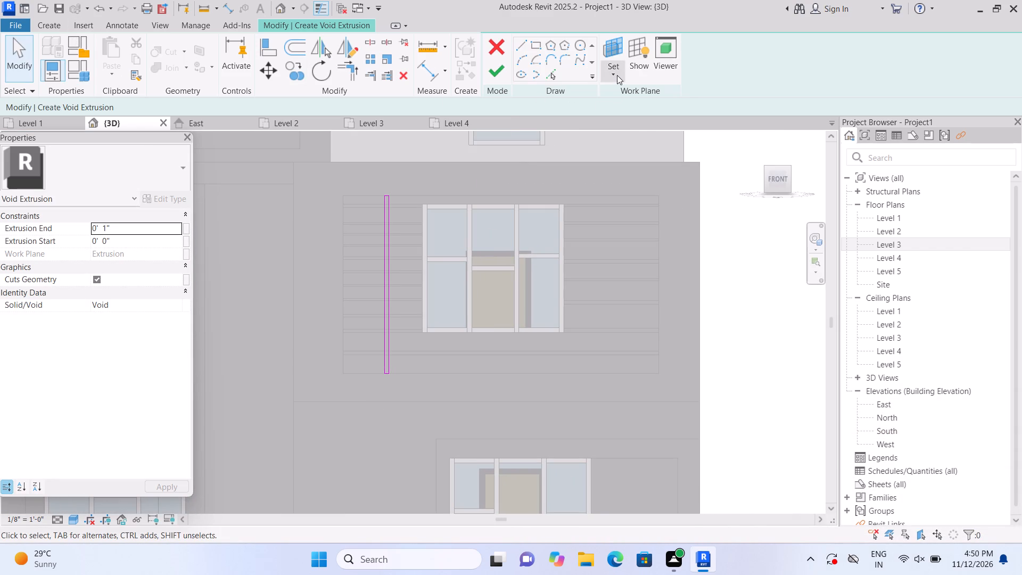
click(538, 44)
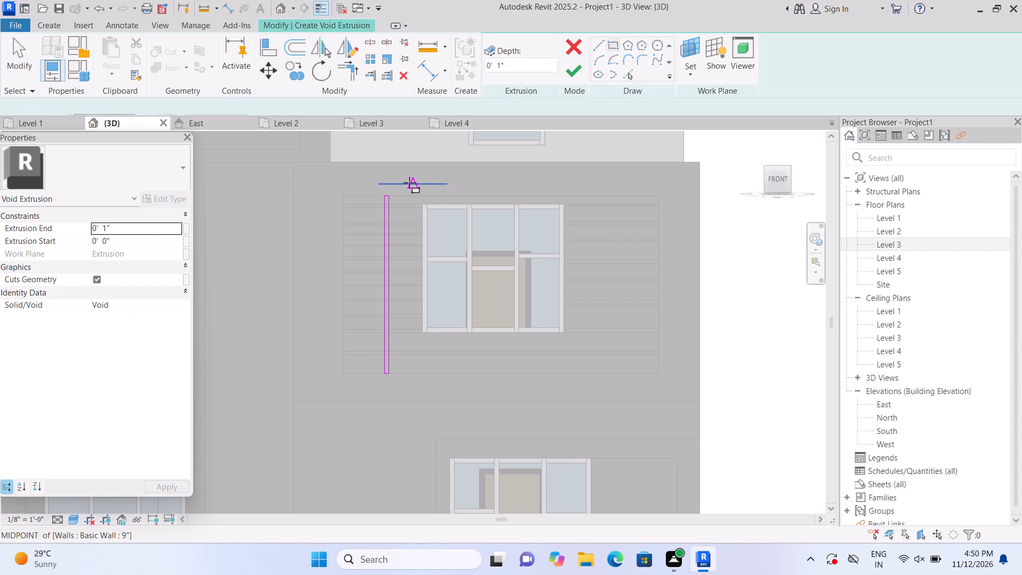
scroll(434, 208, up, 5)
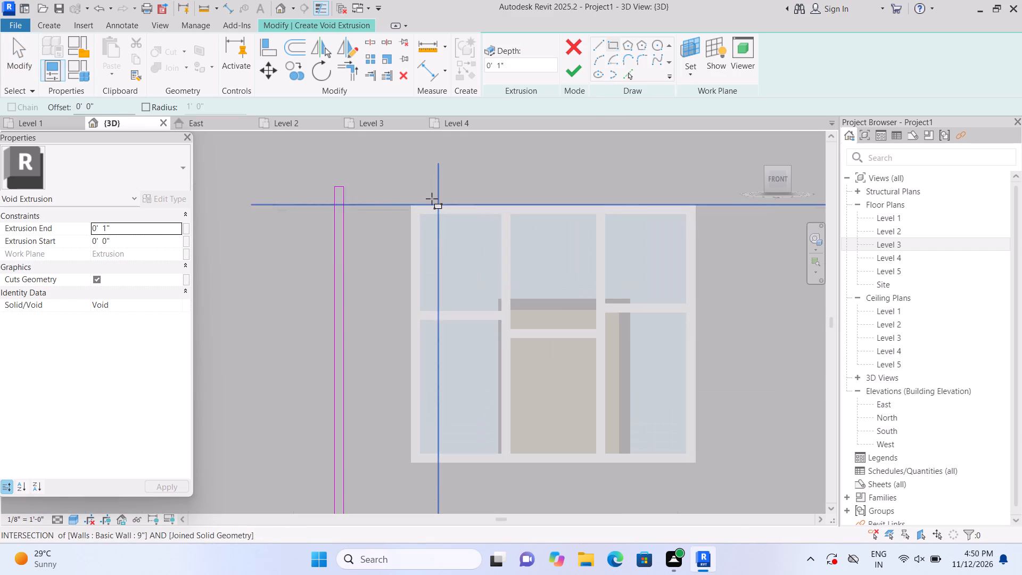
scroll(432, 199, up, 1)
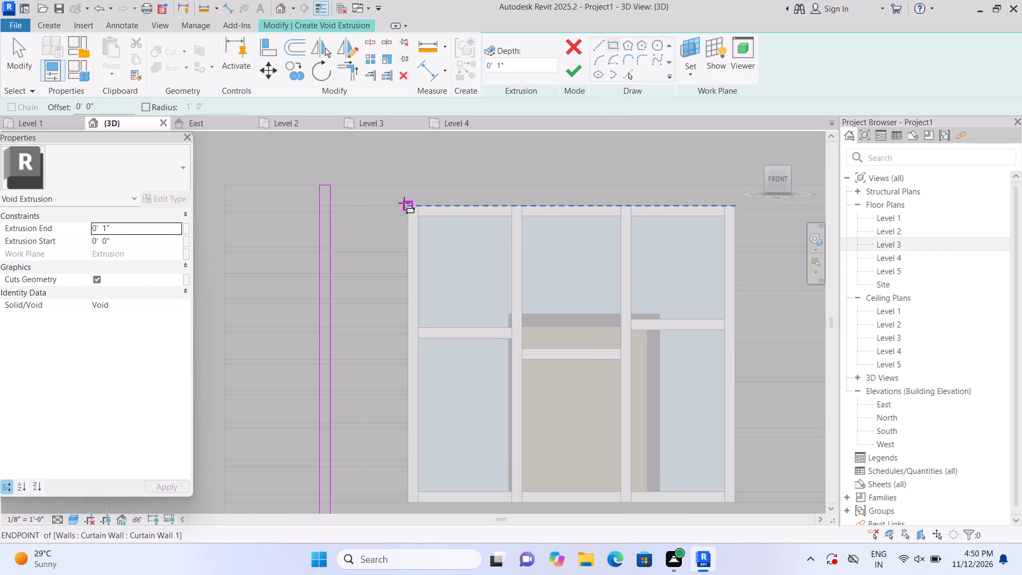
click(404, 203)
scroll(415, 188, up, 5)
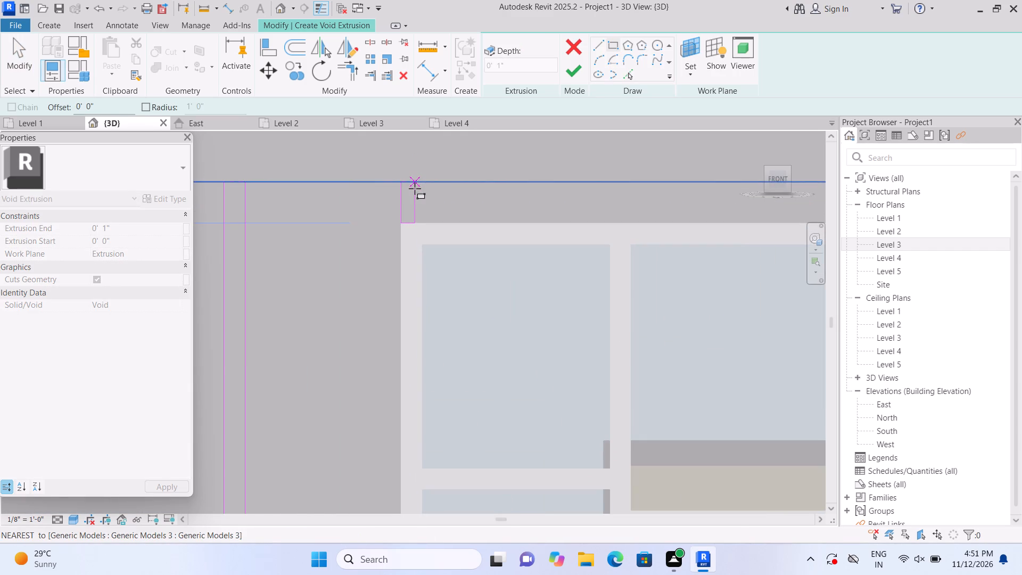
click(407, 185)
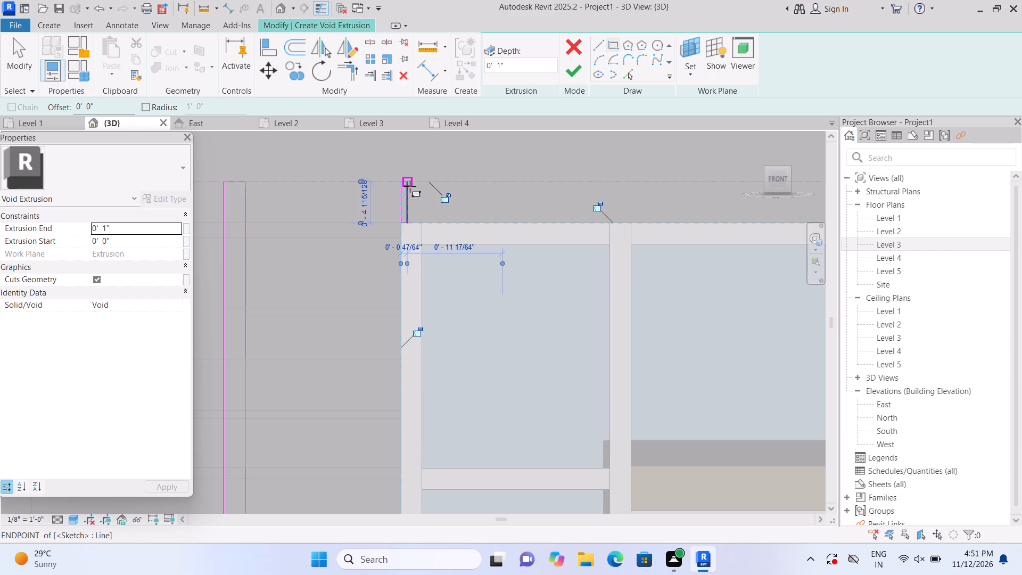
key(Escape)
Draw two more thin vertical groove rectangles above the window's left pane, from the frame up to the panel's top edge.
click(505, 224)
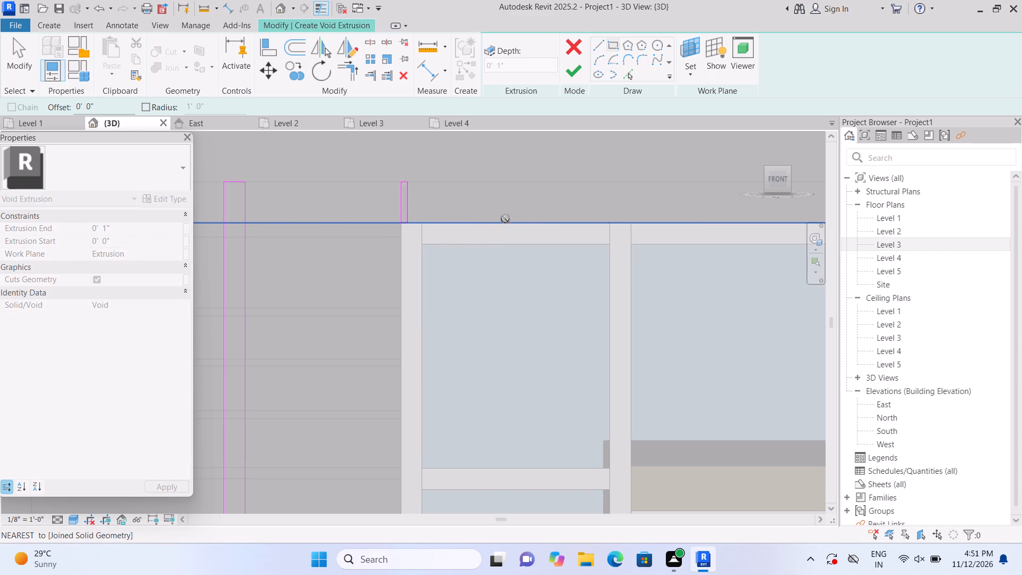
scroll(510, 185, up, 3)
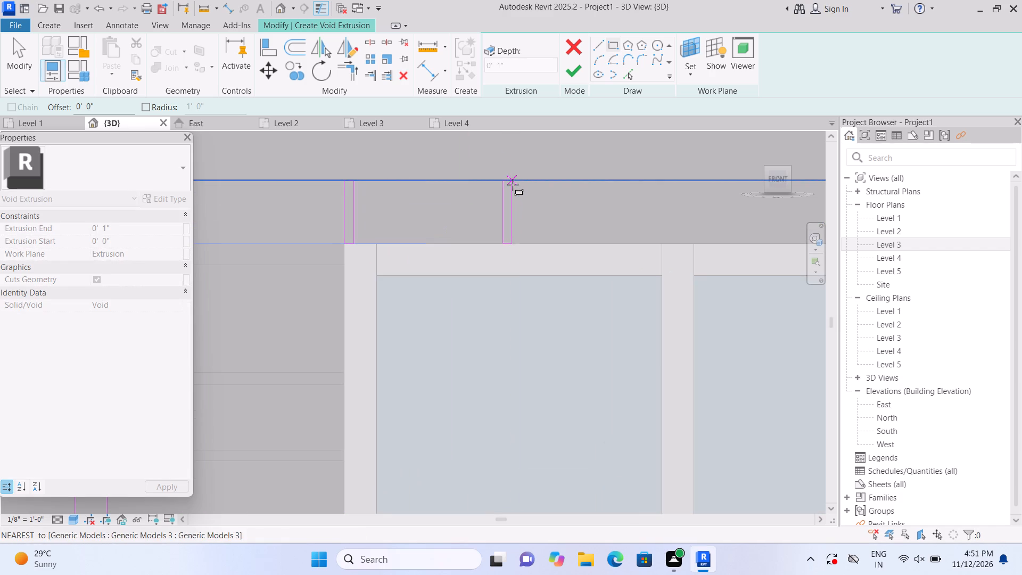
double_click(508, 184)
key(Escape)
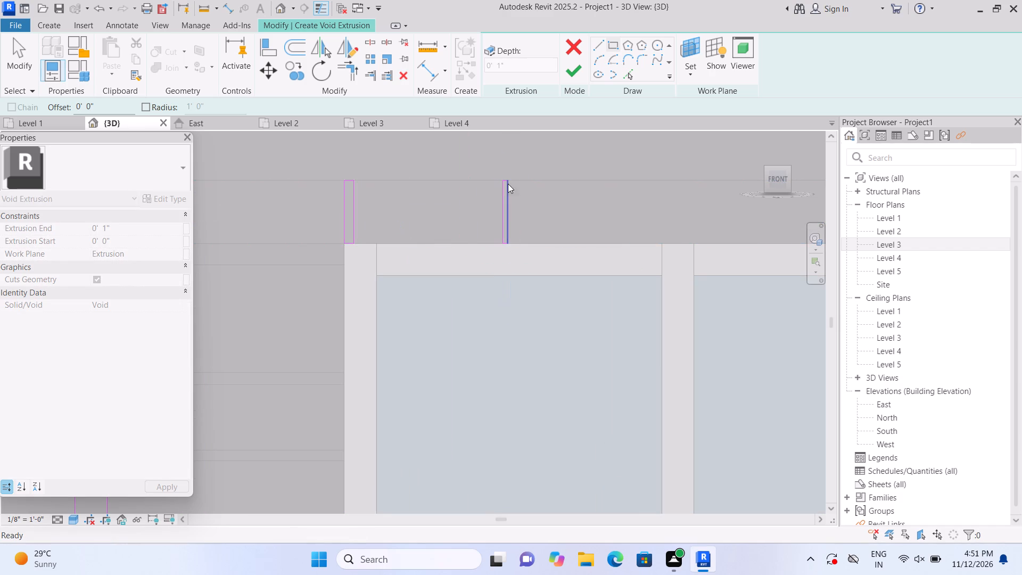
click(636, 243)
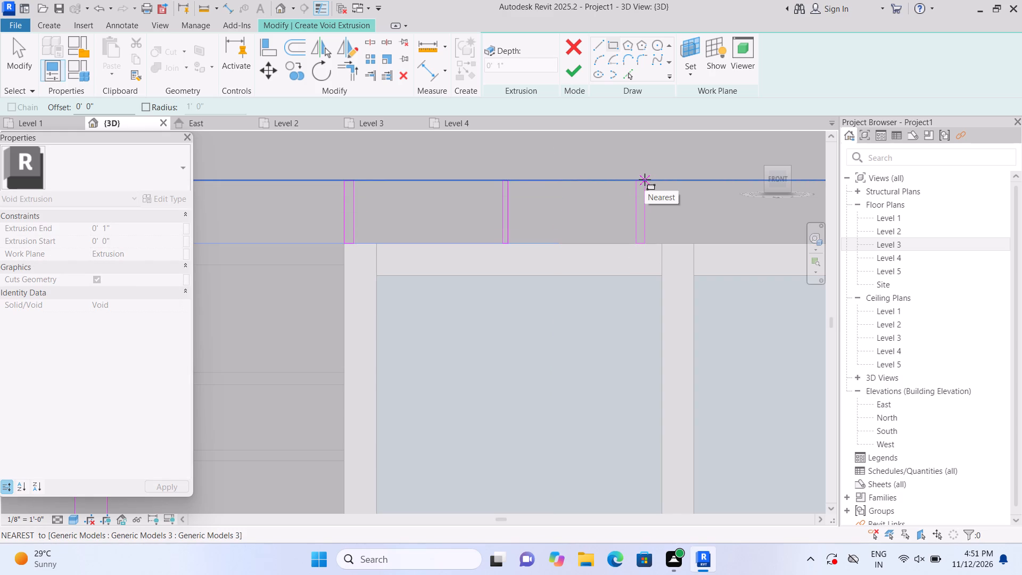
click(644, 178)
key(Escape)
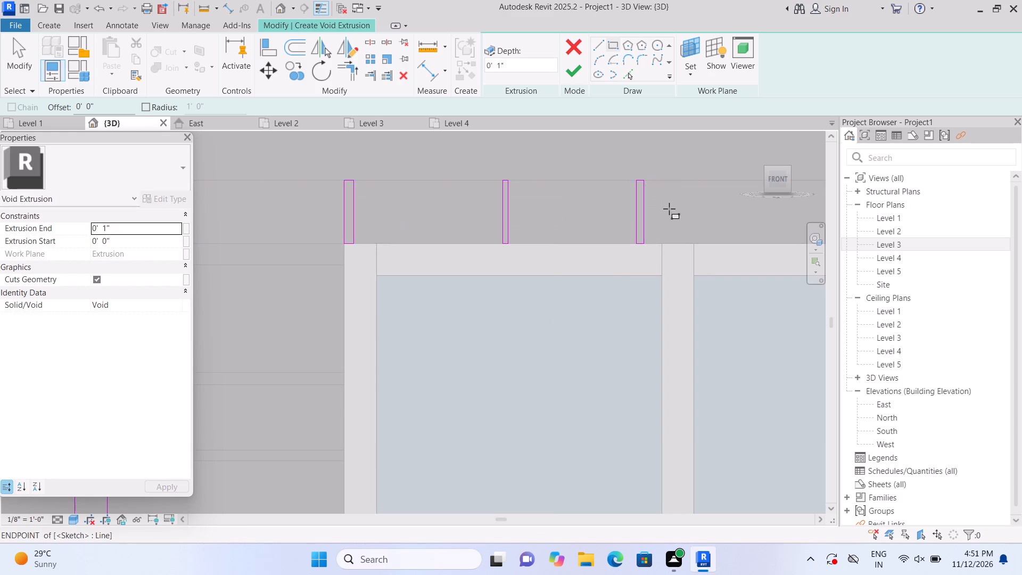
Draw two spaced vertical groove rectangles about 5" tall above the window's middle pane, from the frame to the panel's top edge.
middle_drag(665, 204, 396, 221)
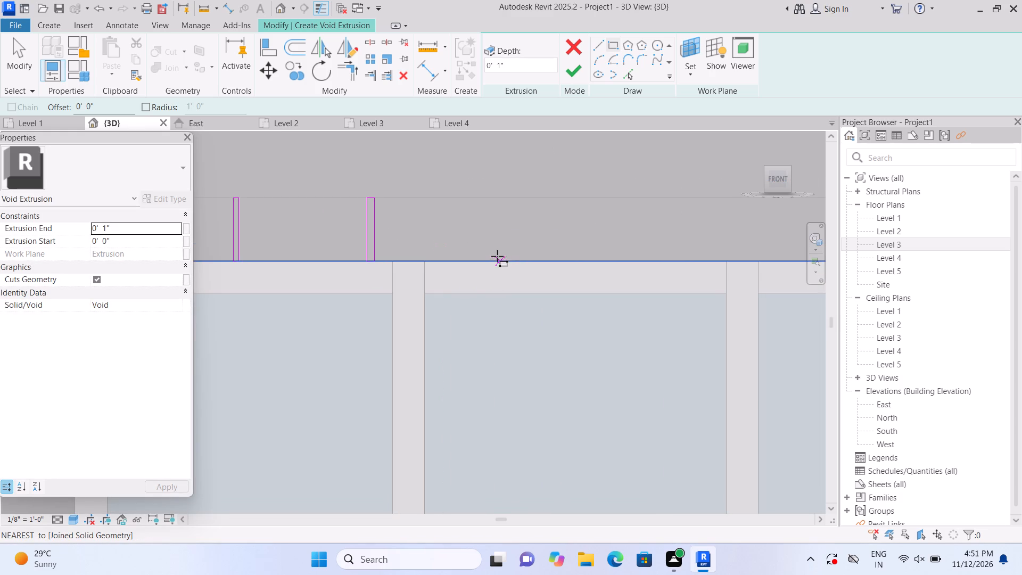
click(484, 257)
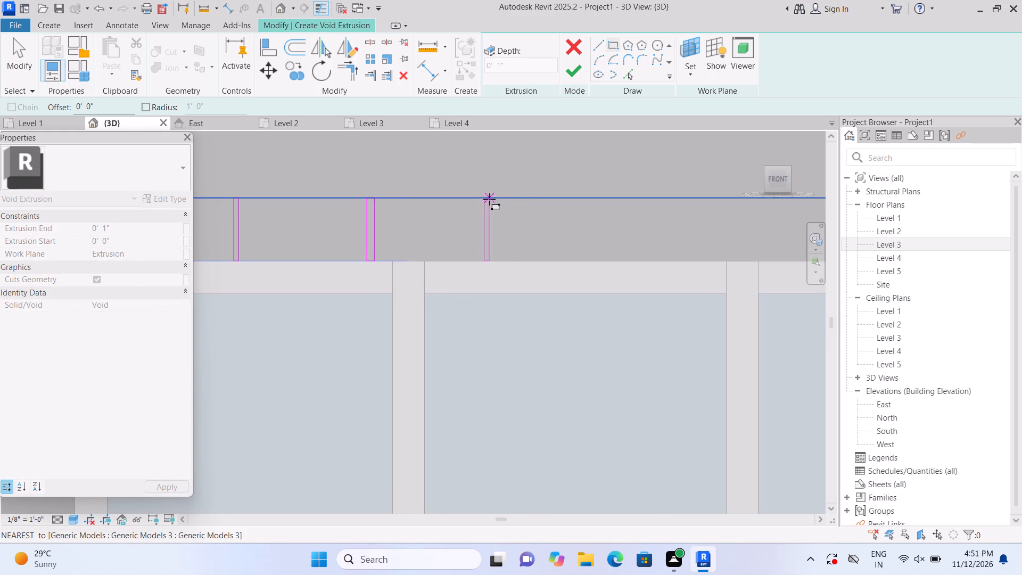
click(489, 199)
key(Escape)
click(607, 256)
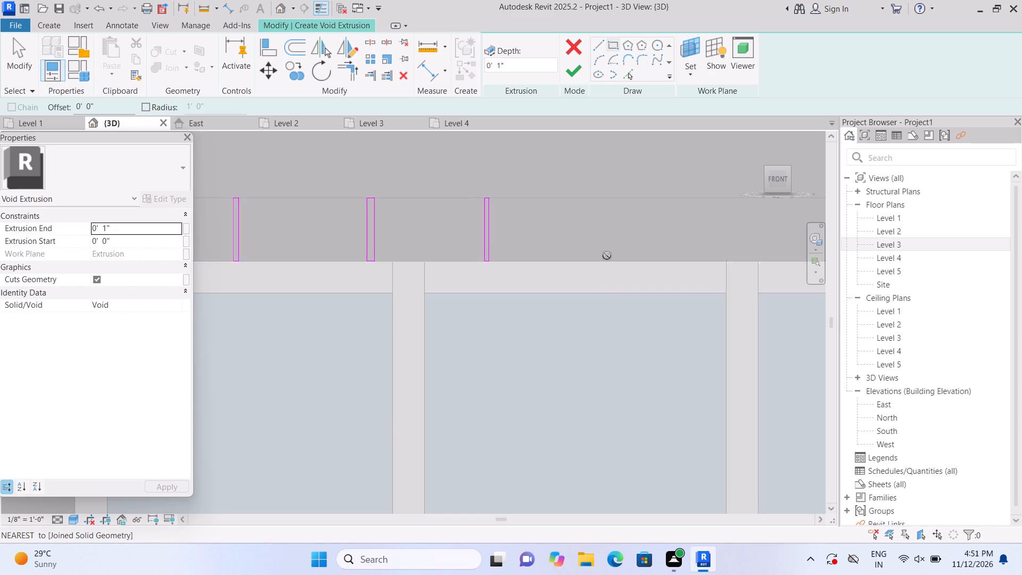
click(612, 195)
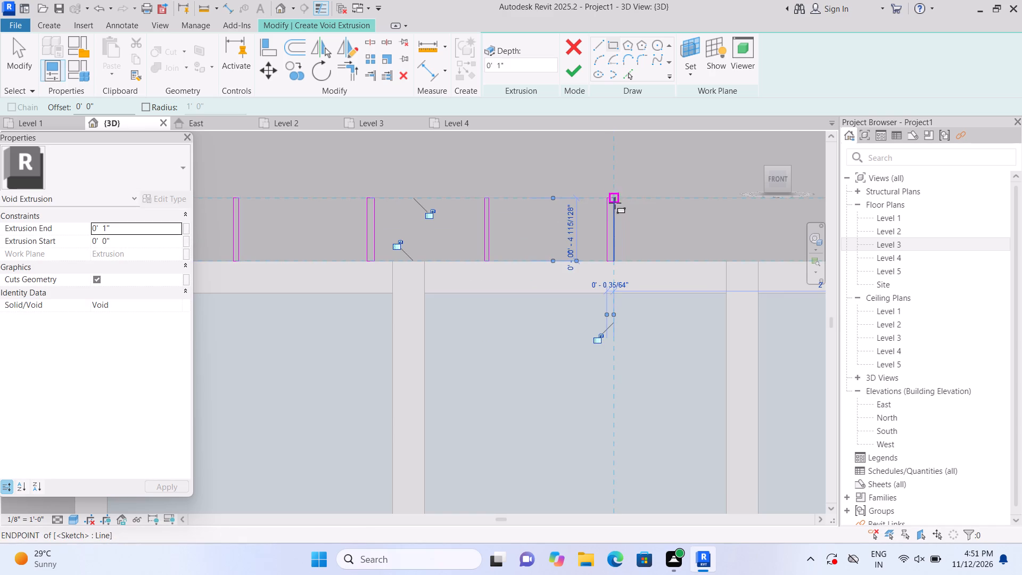
key(Escape)
Draw two vertical groove rectangles about 5" tall above the window, one just before the second mullion and one above the right pane.
middle_drag(658, 216, 471, 212)
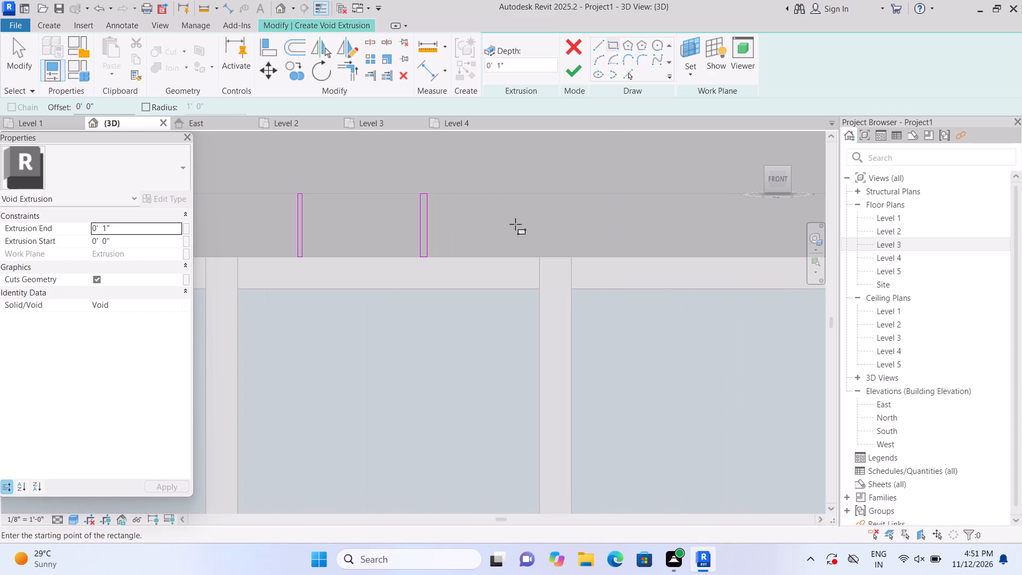
click(523, 253)
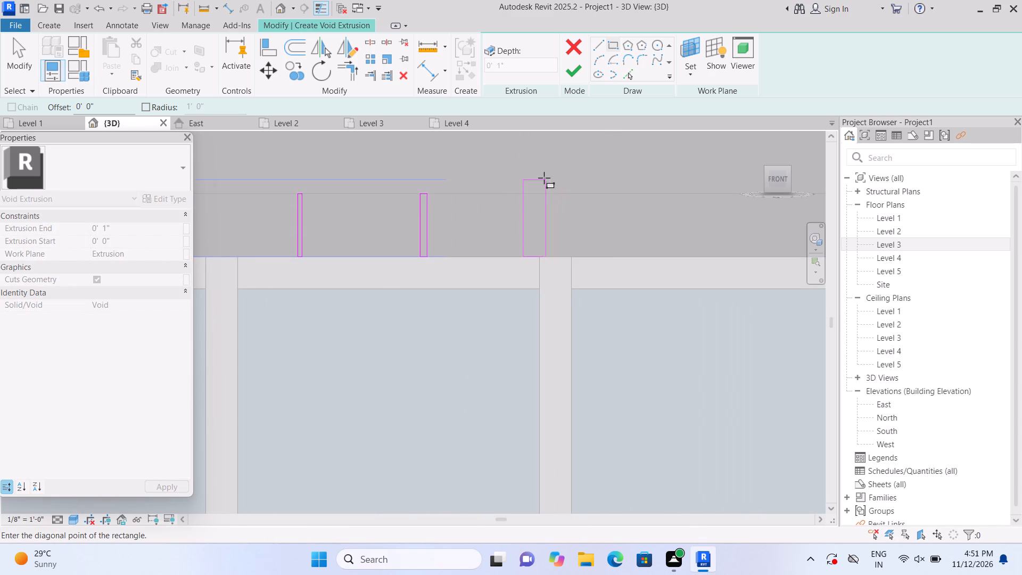
click(531, 196)
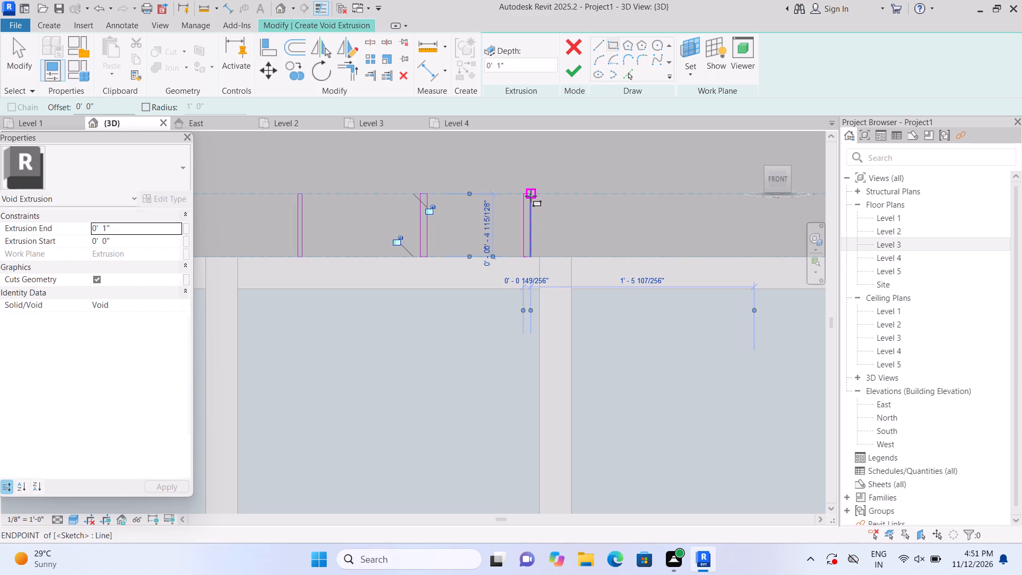
scroll(566, 220, down, 2)
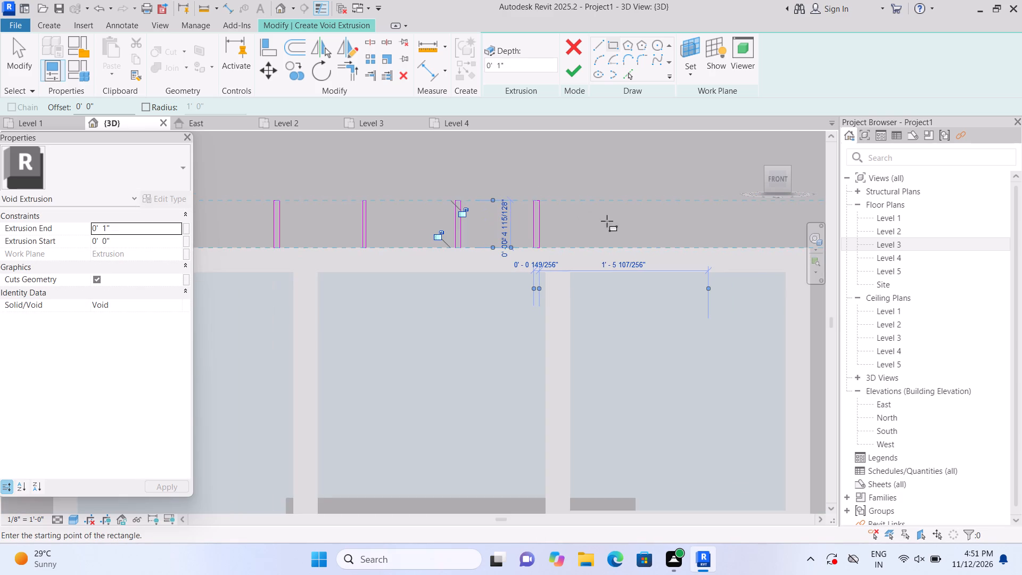
scroll(630, 222, up, 2)
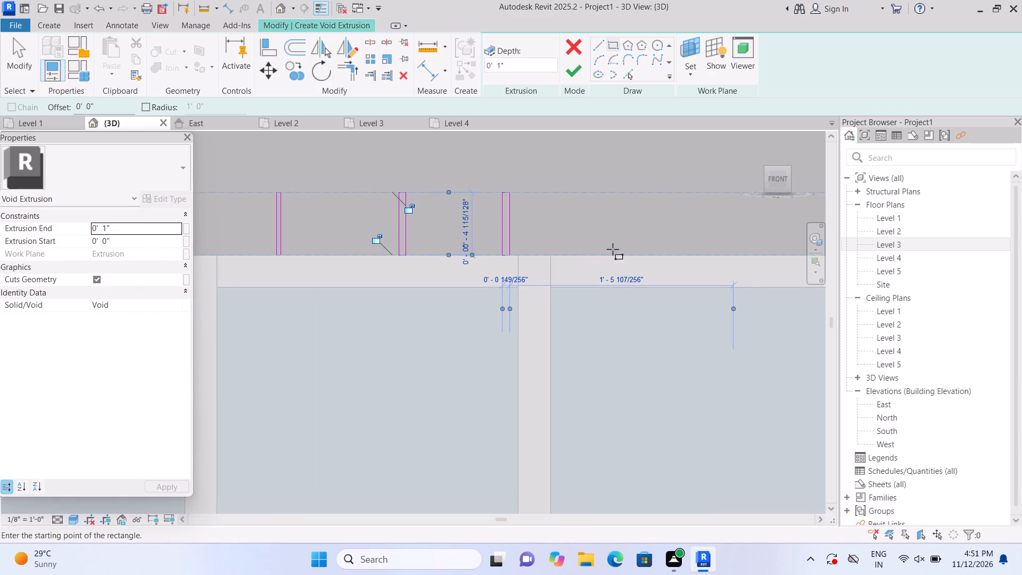
click(609, 251)
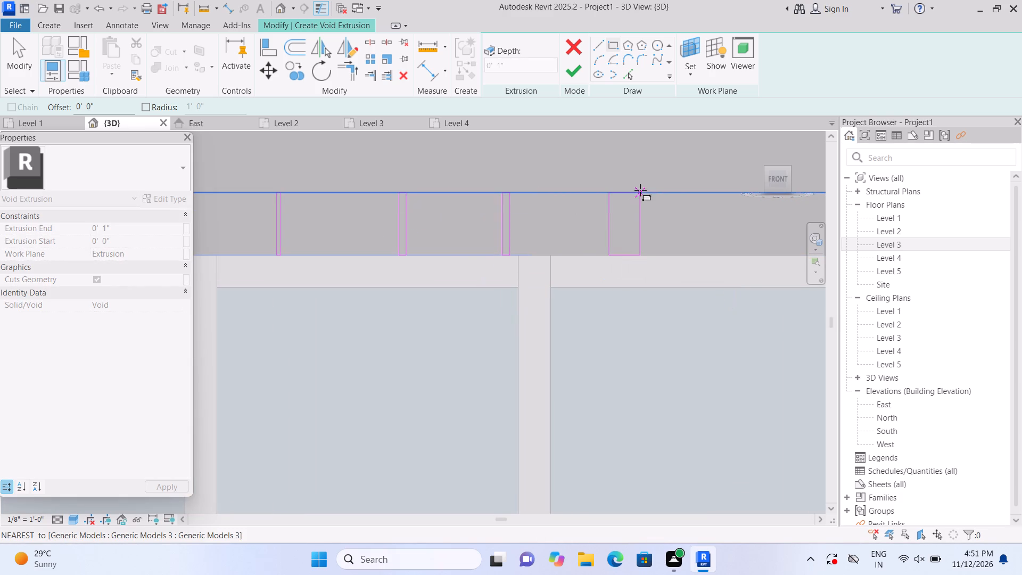
click(614, 189)
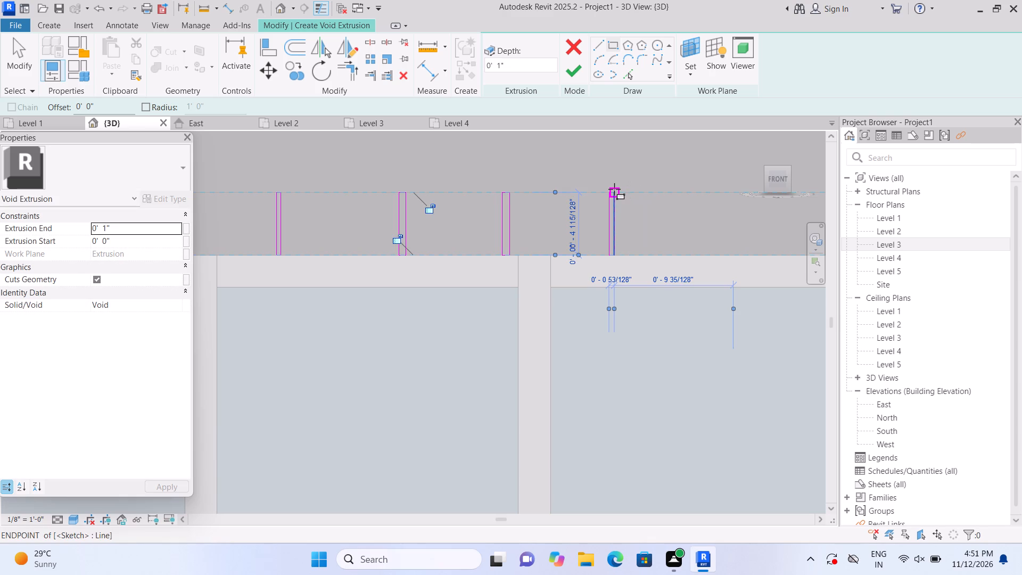
key(Escape)
Draw three more vertical groove rectangles about 5" tall above the window's right pane, ending with one at the window's top-right corner.
scroll(503, 239, down, 3)
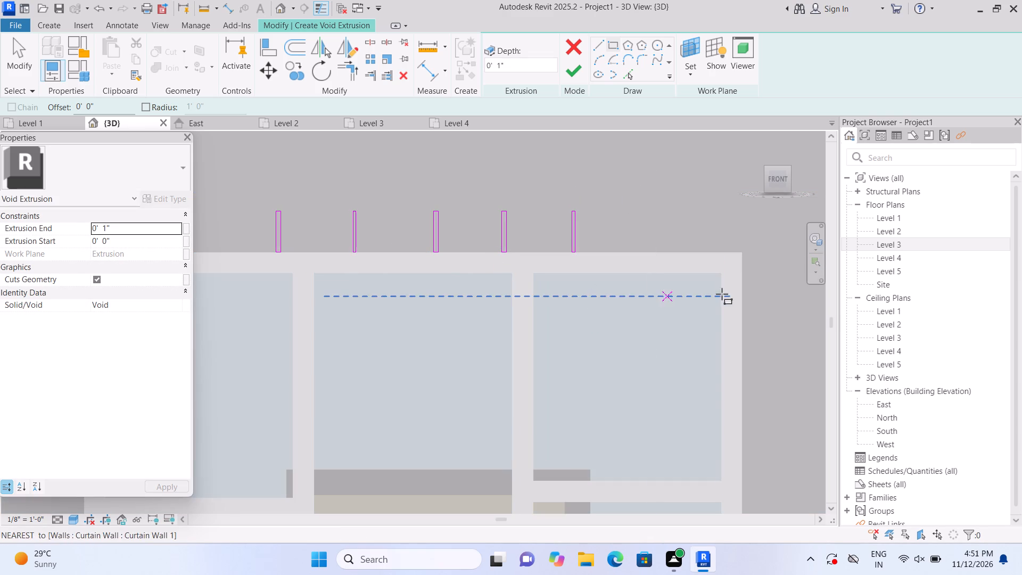
scroll(708, 236, up, 2)
scroll(641, 234, up, 2)
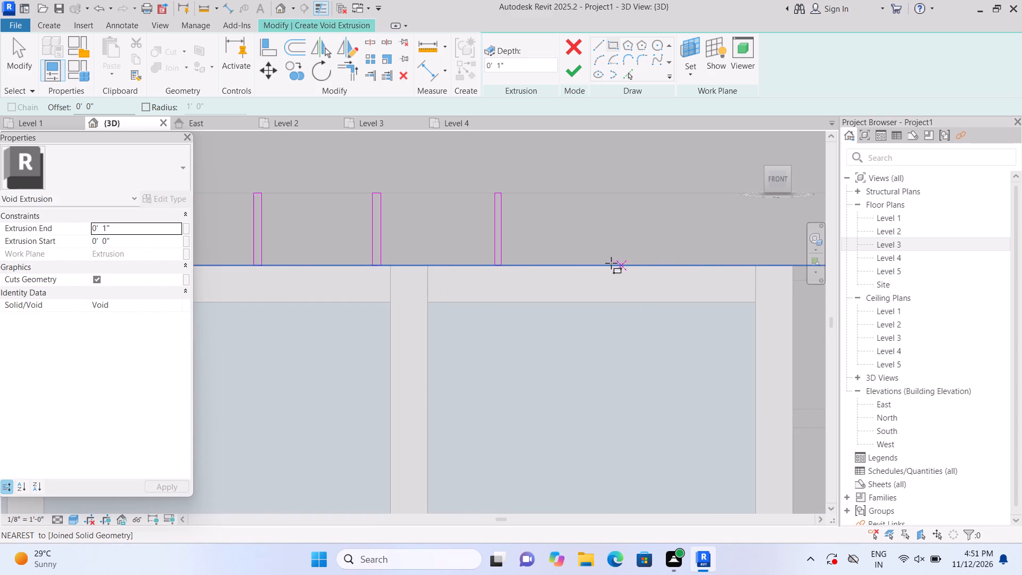
click(592, 262)
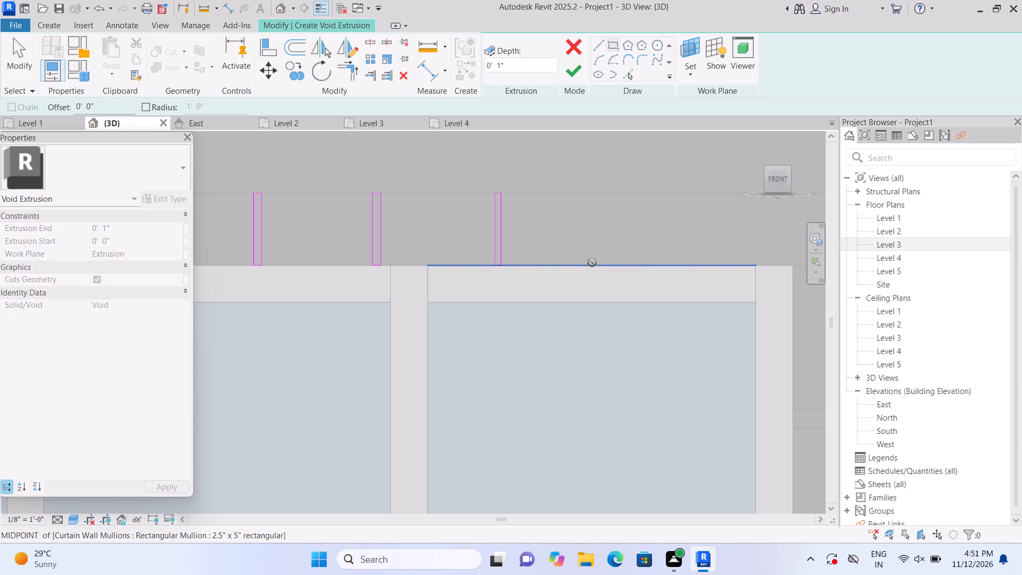
click(598, 194)
key(Escape)
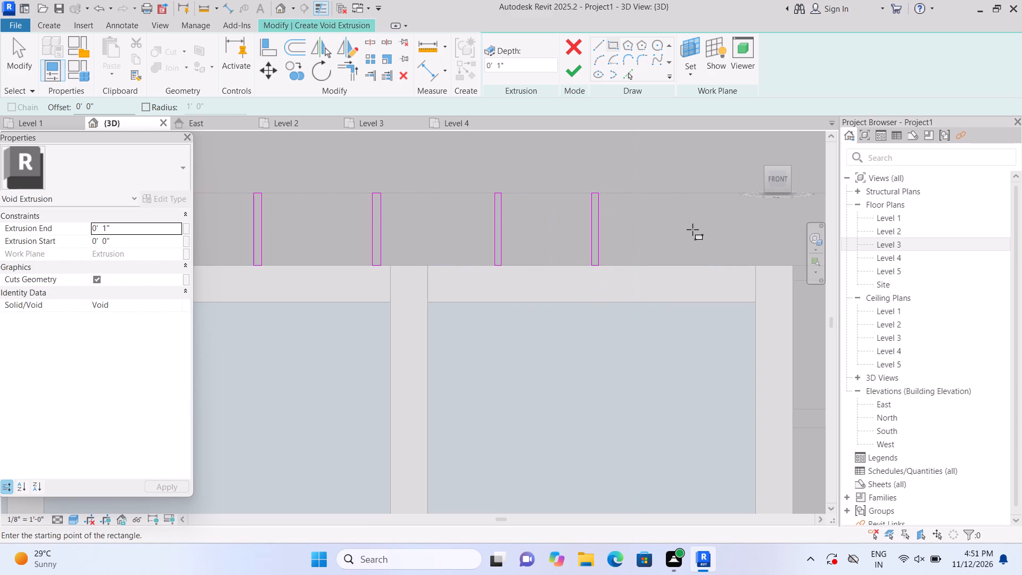
scroll(620, 261, down, 3)
scroll(729, 264, up, 2)
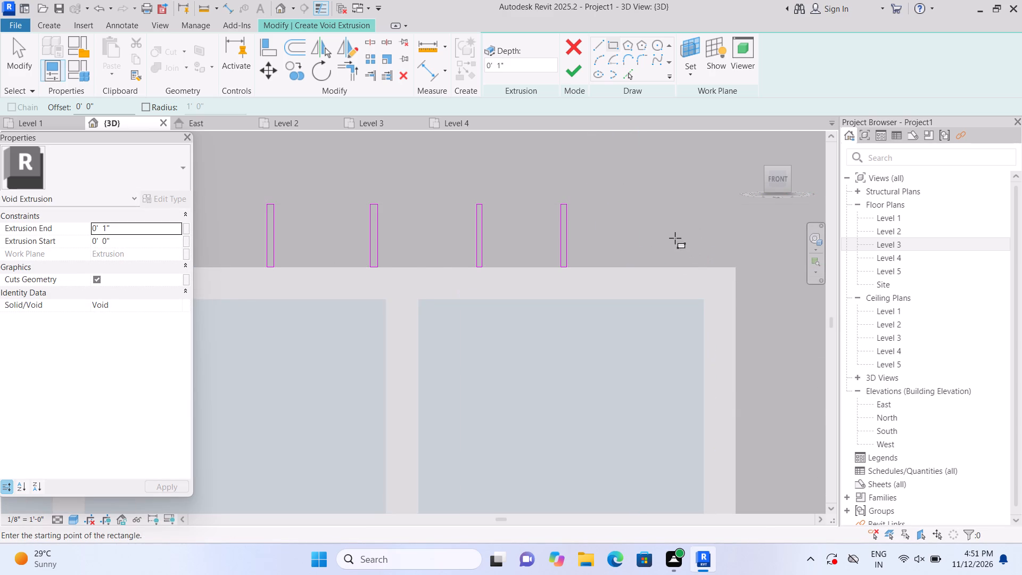
click(642, 266)
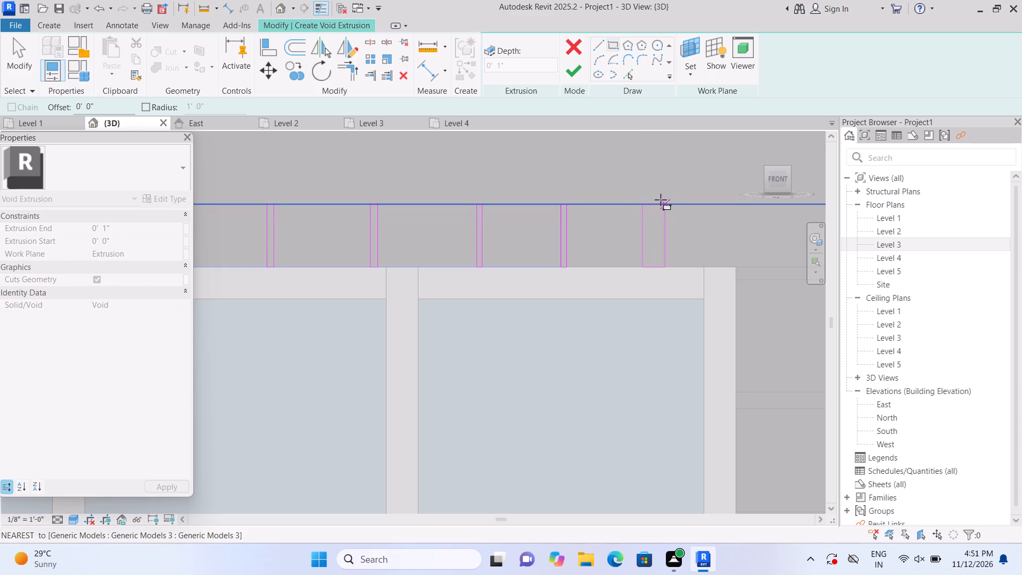
click(647, 200)
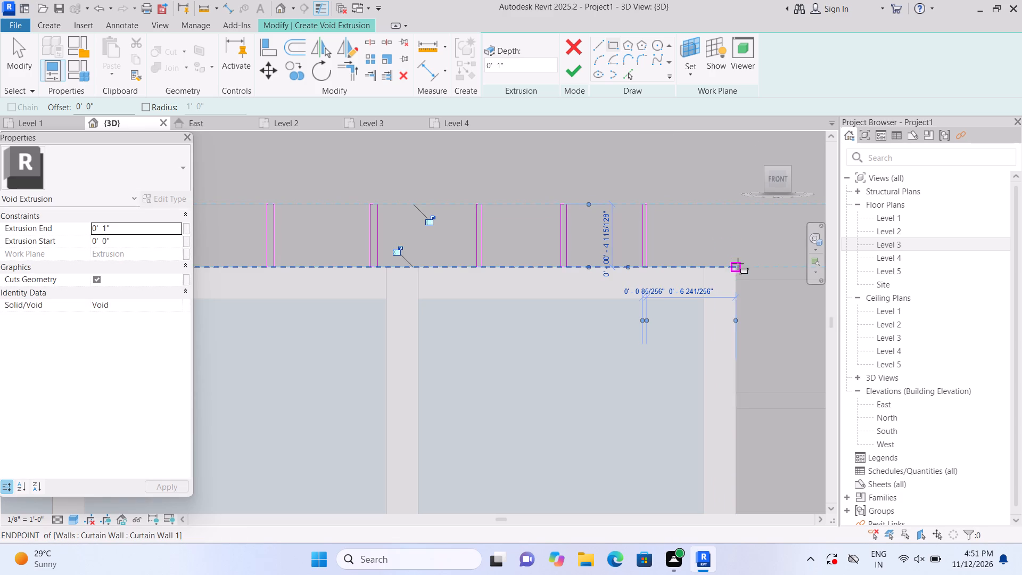
click(737, 264)
click(729, 202)
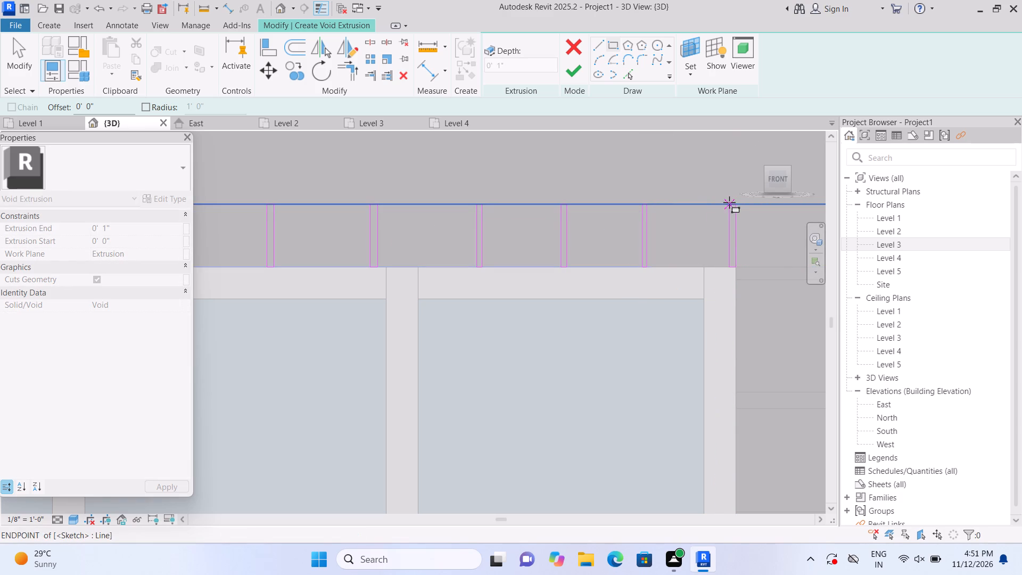
key(Escape)
Draw a full-height vertical groove rectangle about 8'-2" tall just right of the window, from the panel's top edge to its bottom edge.
scroll(724, 207, down, 7)
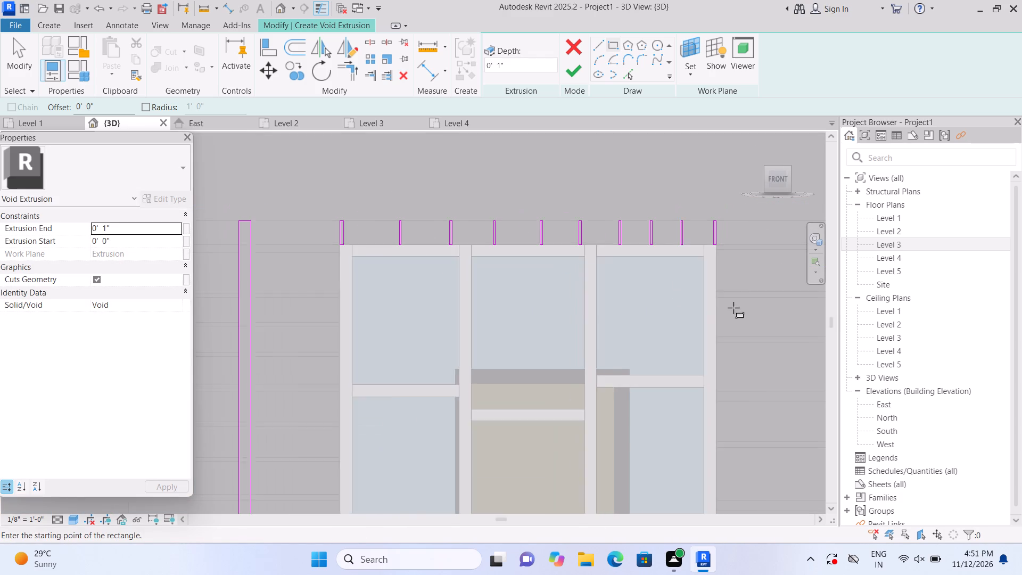
scroll(735, 307, down, 2)
scroll(588, 276, down, 3)
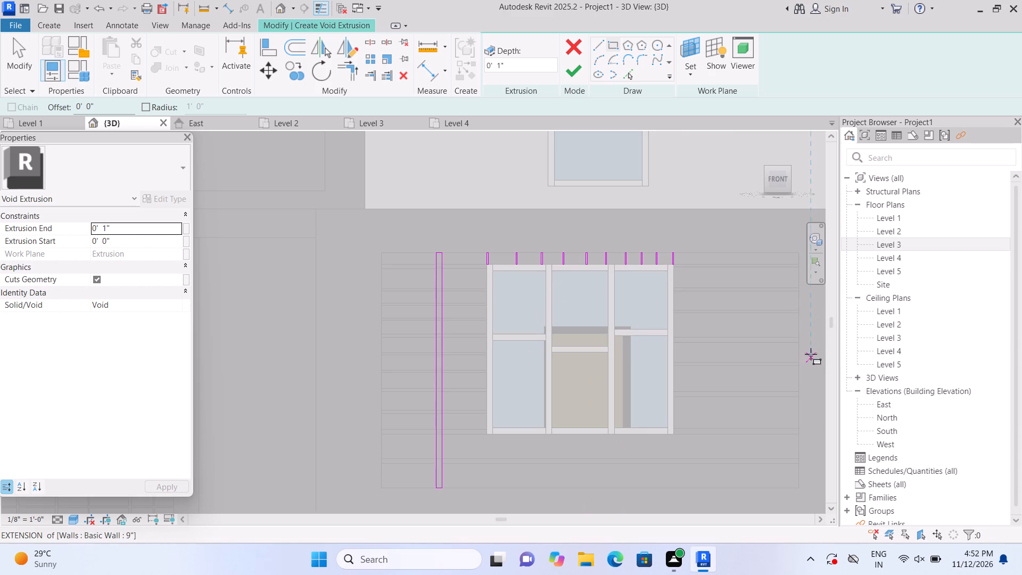
scroll(790, 333, up, 2)
scroll(688, 454, down, 1)
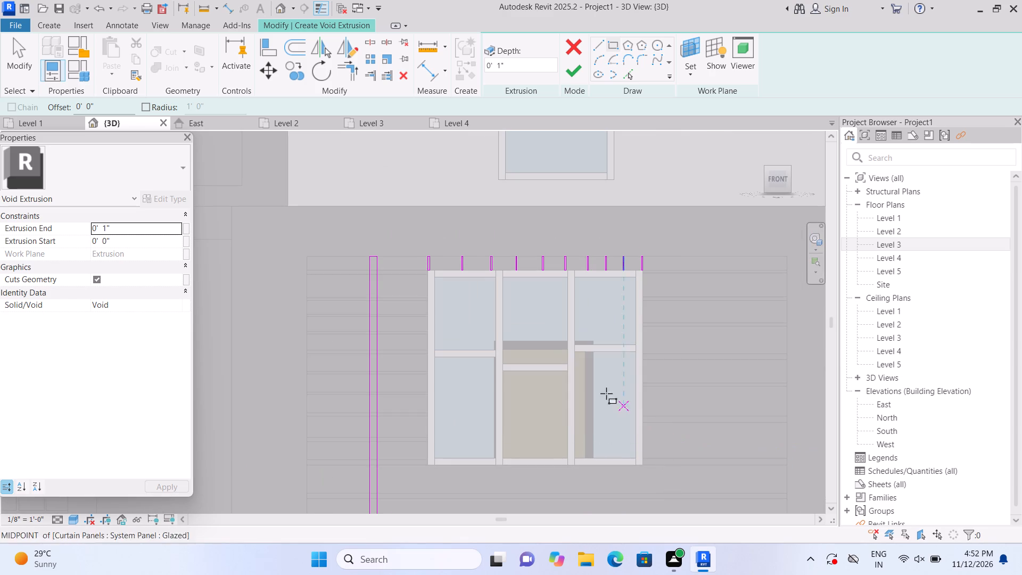
scroll(675, 281, up, 2)
click(686, 251)
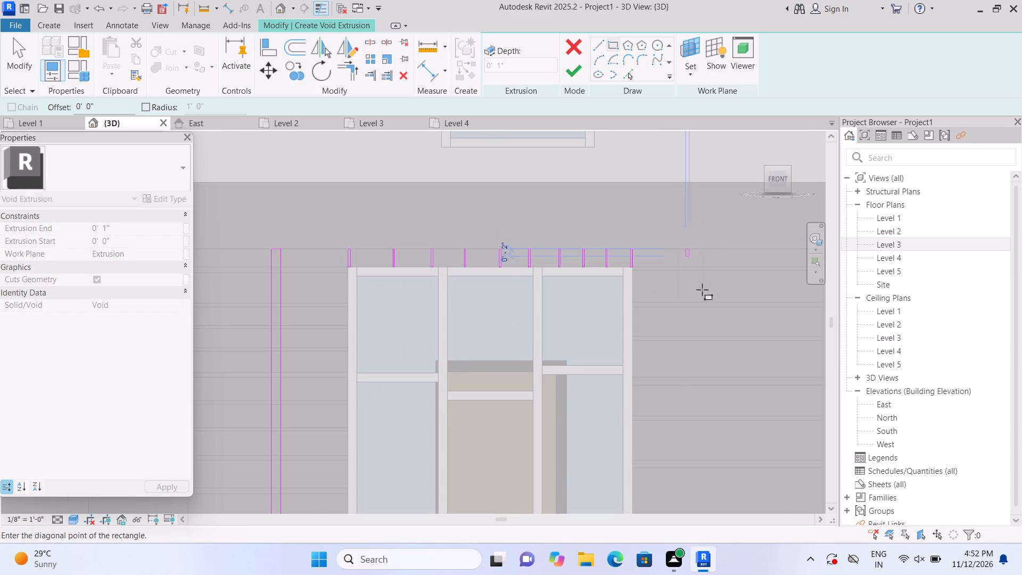
scroll(716, 379, down, 5)
scroll(707, 428, down, 1)
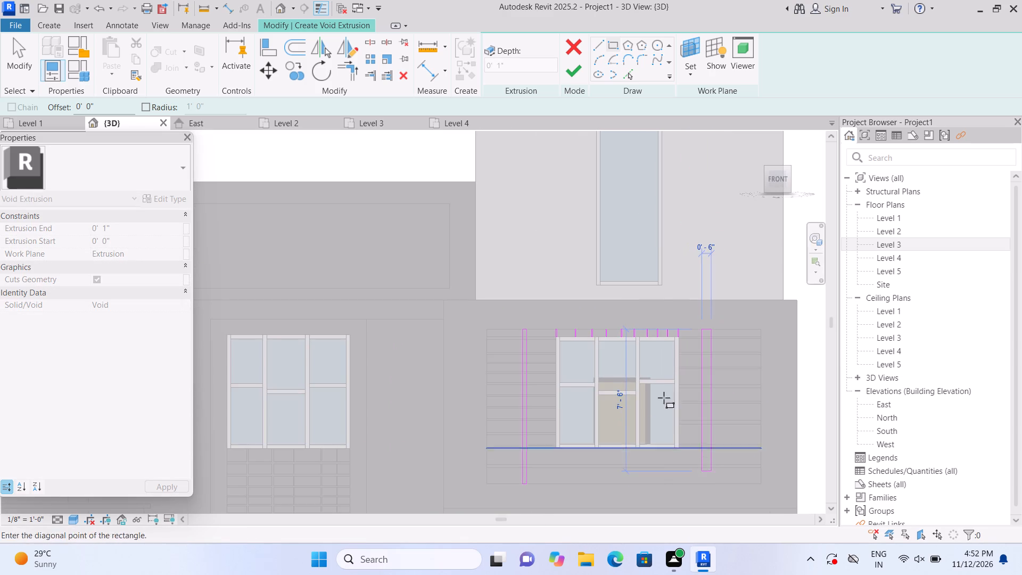
scroll(736, 475, up, 1)
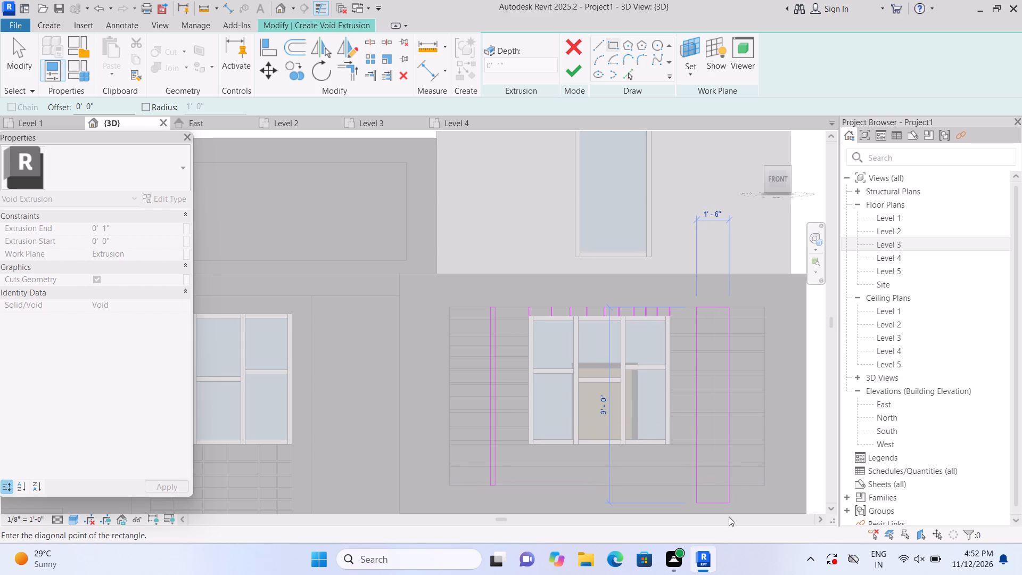
scroll(729, 485, down, 3)
scroll(715, 501, up, 2)
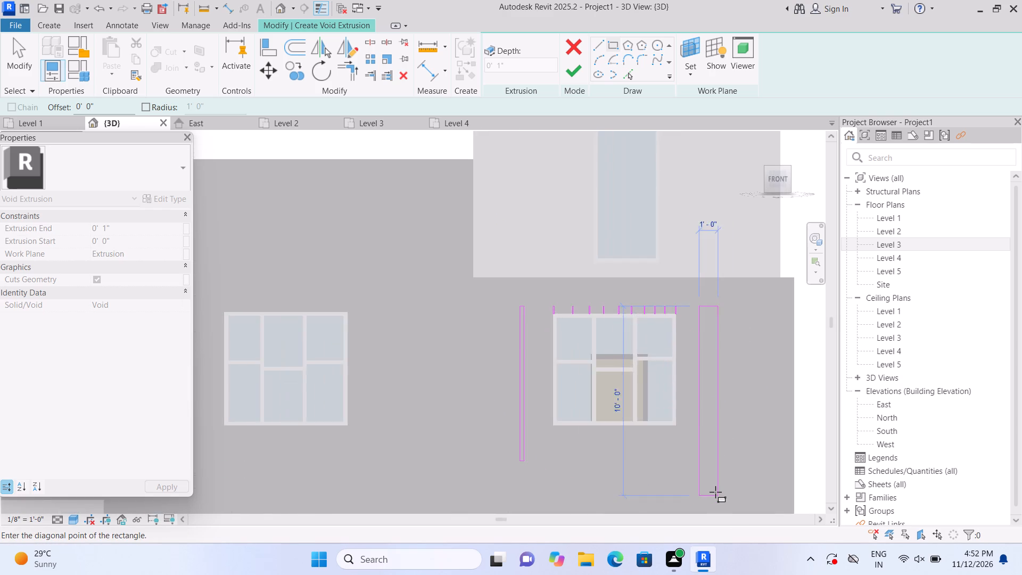
scroll(715, 491, up, 5)
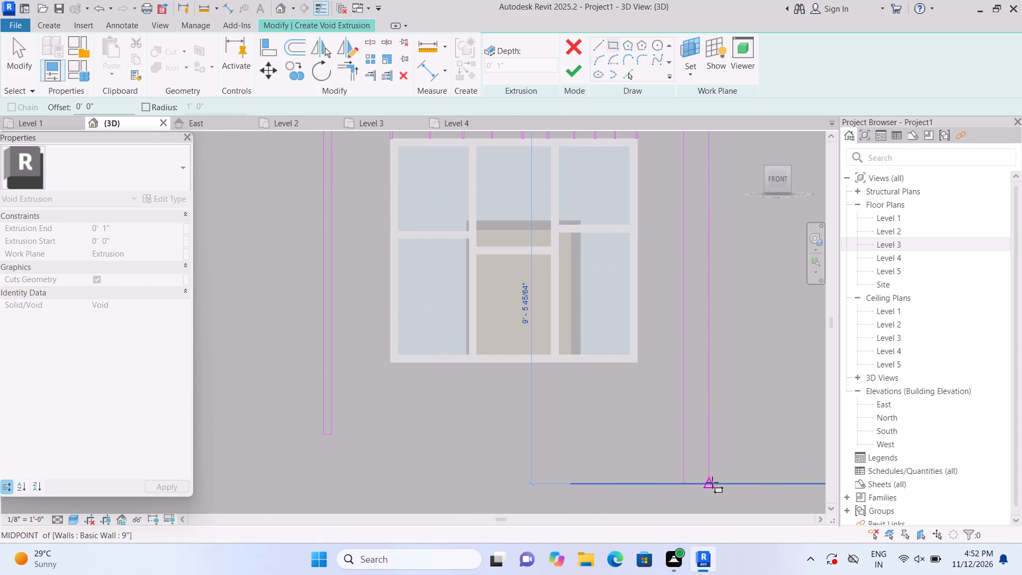
scroll(712, 482, up, 1)
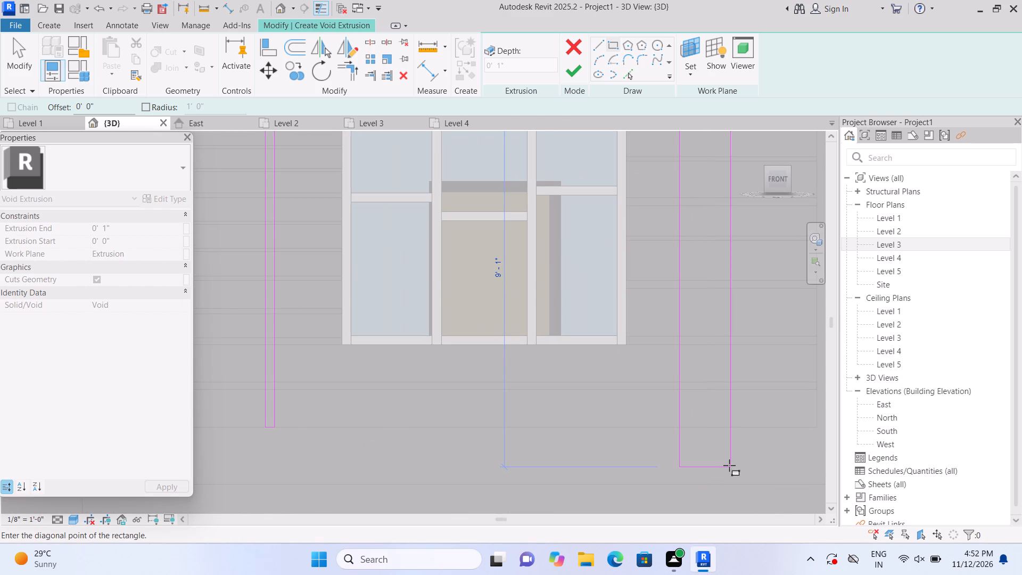
scroll(724, 475, down, 5)
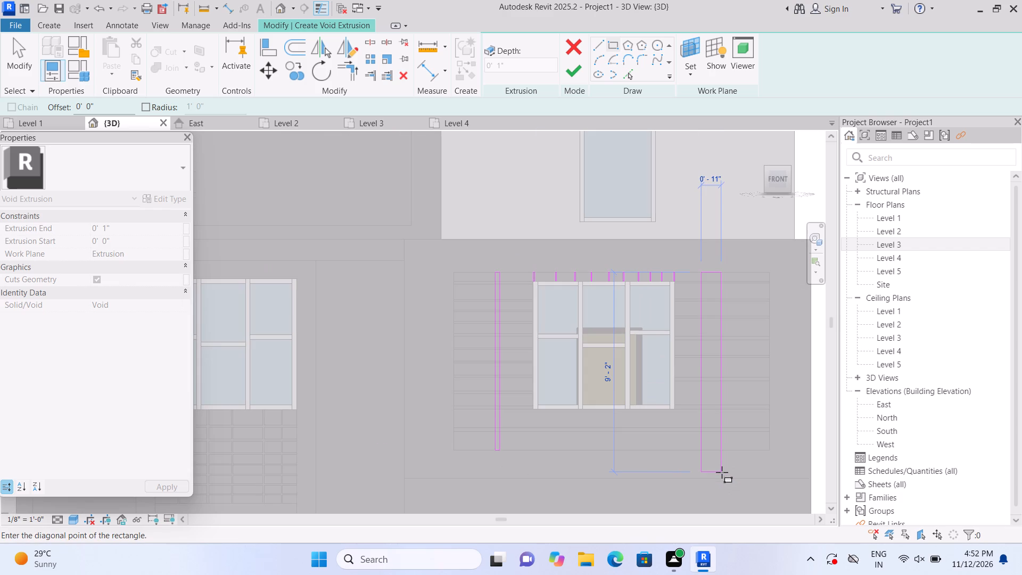
scroll(728, 450, up, 4)
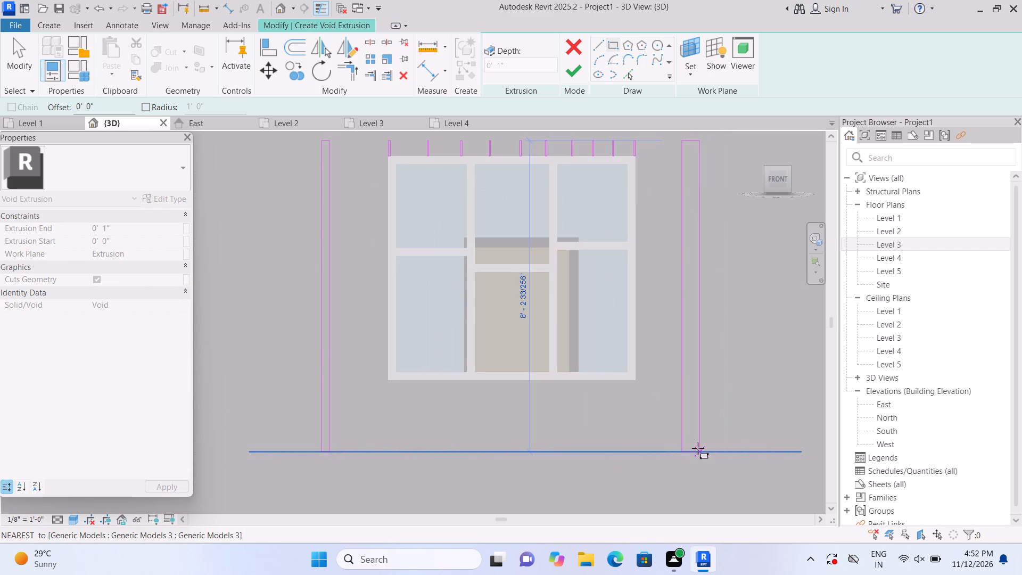
click(688, 451)
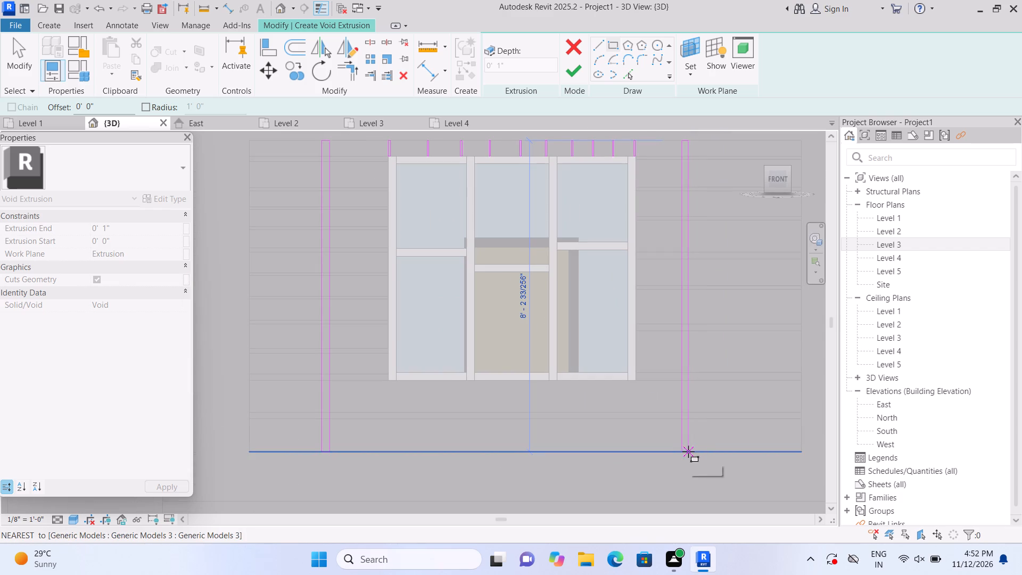
key(Escape)
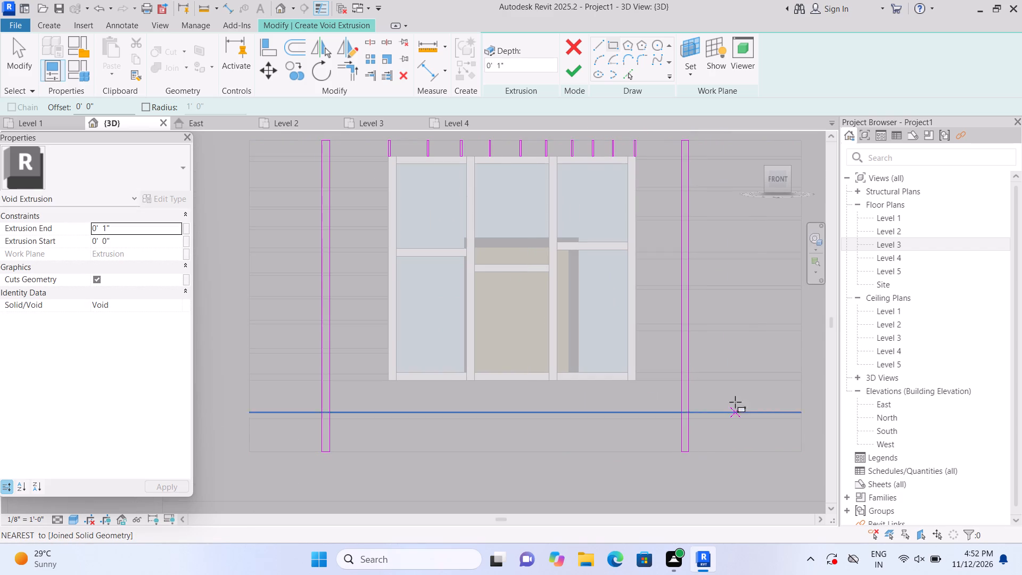
Draw a second full-height groove rectangle about 2" wide and 8'-2" tall, midway between the previous groove and the panel's right edge.
scroll(652, 396, down, 2)
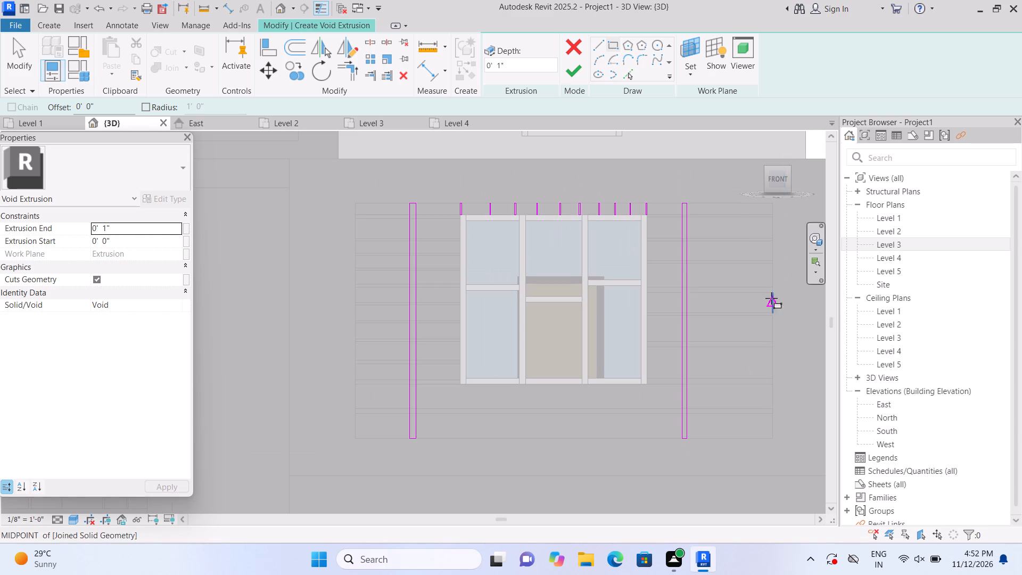
scroll(735, 224, up, 1)
click(722, 203)
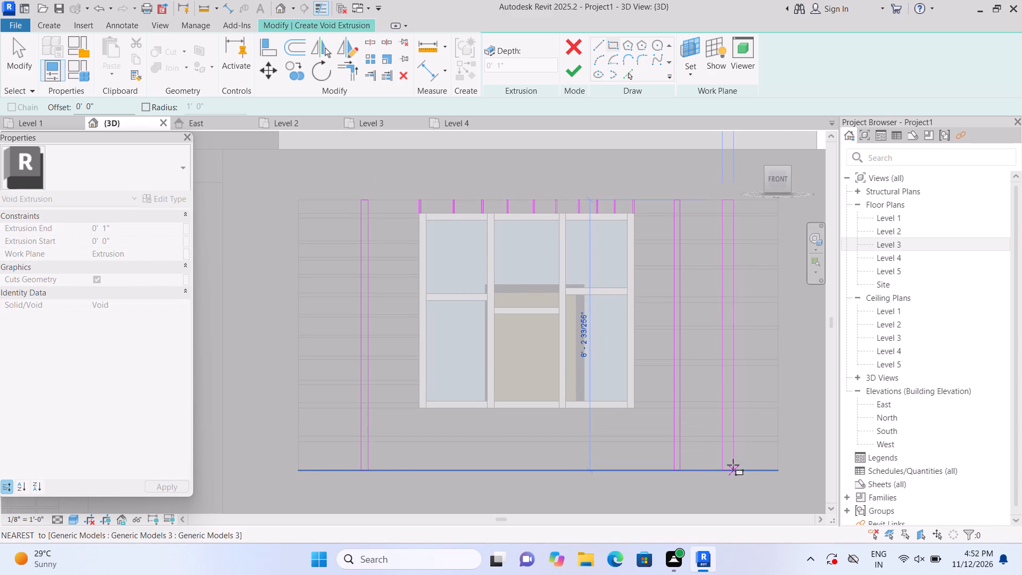
click(728, 465)
key(Escape)
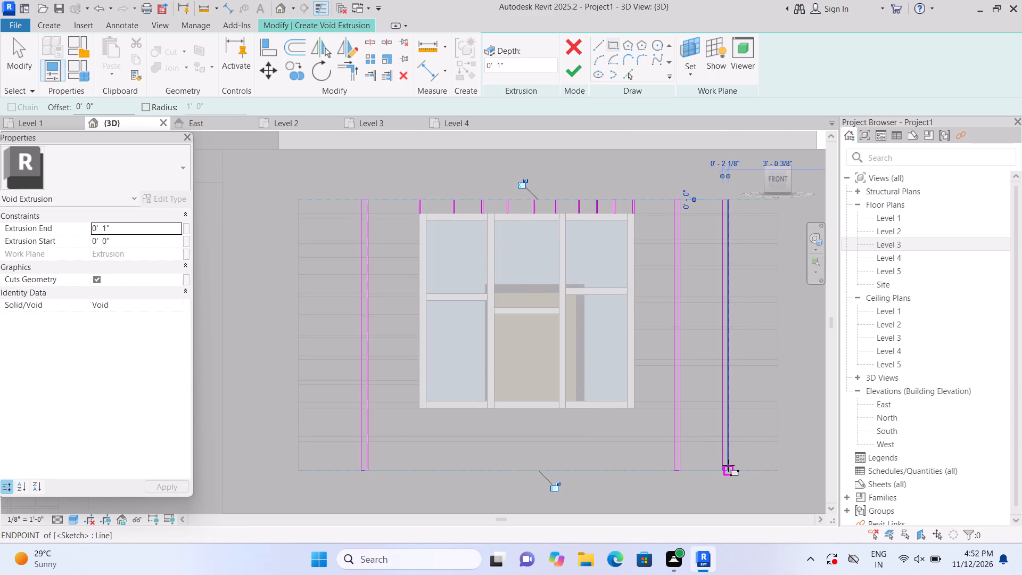
Draw a vertical groove rectangle about 1'-10 1/2" tall from the window's bottom-left corner down to the panel's bottom edge.
scroll(716, 455, down, 6)
scroll(773, 471, up, 2)
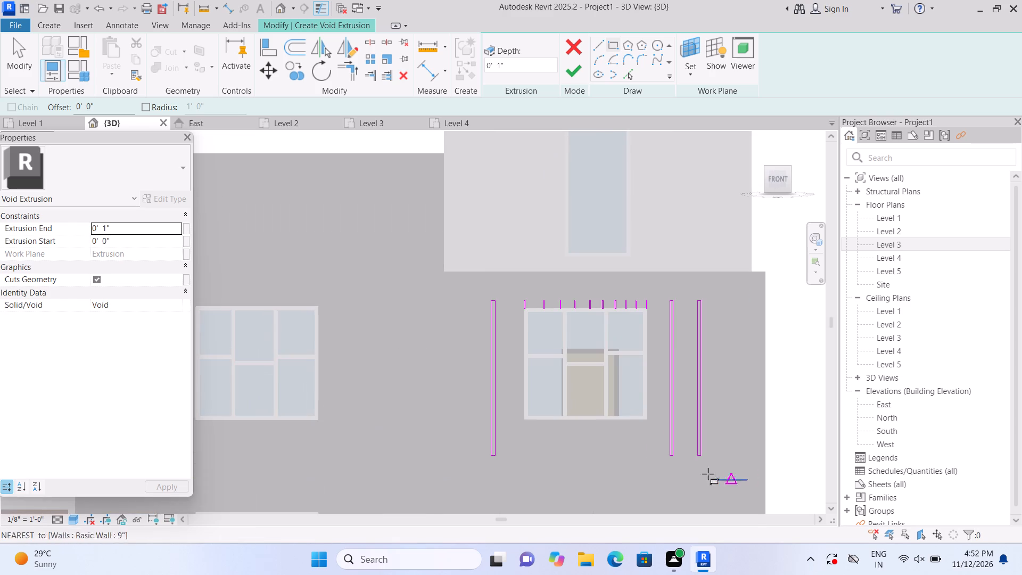
scroll(633, 445, up, 1)
scroll(582, 432, up, 1)
scroll(466, 419, up, 2)
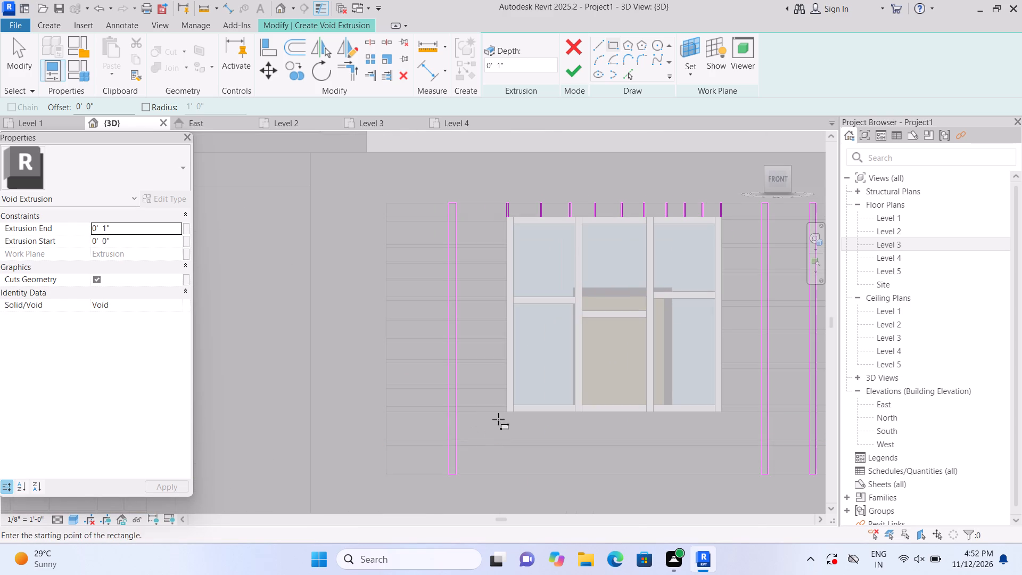
click(505, 410)
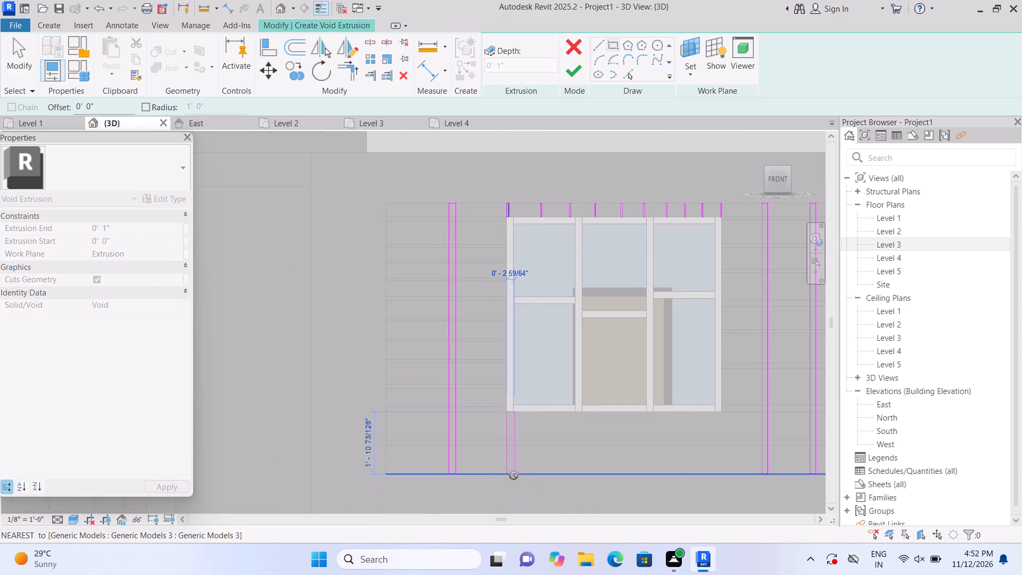
scroll(512, 477, up, 3)
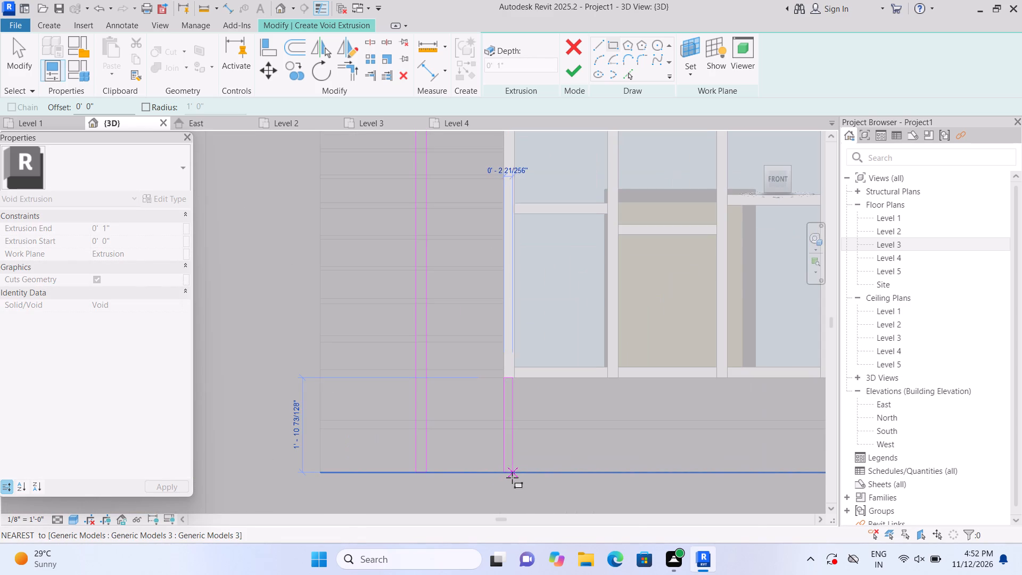
click(511, 478)
key(Escape)
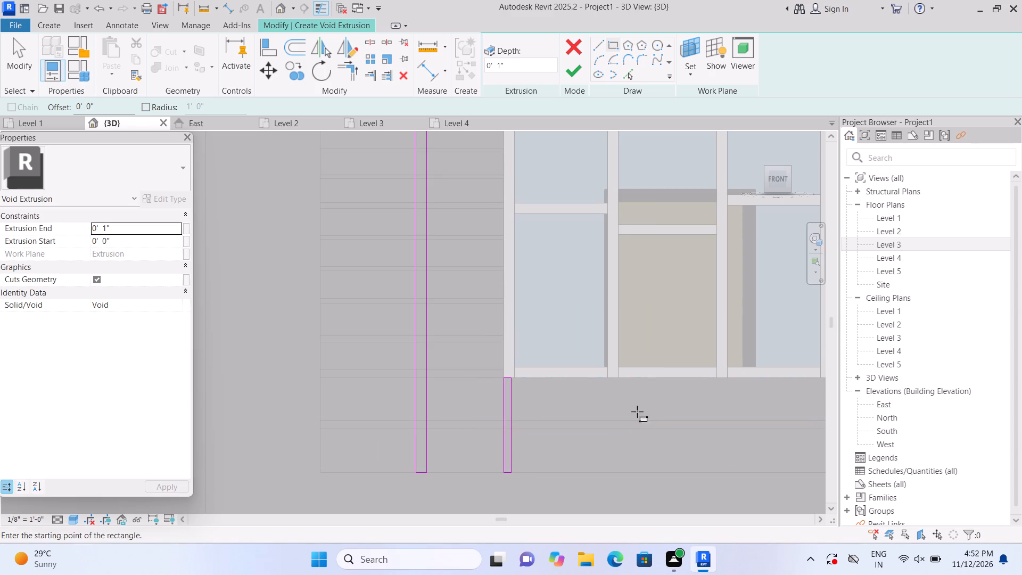
Draw two vertical groove rectangles about 1'-10 1/2" tall below the window's left and middle panes, down to the panel's bottom edge.
click(583, 381)
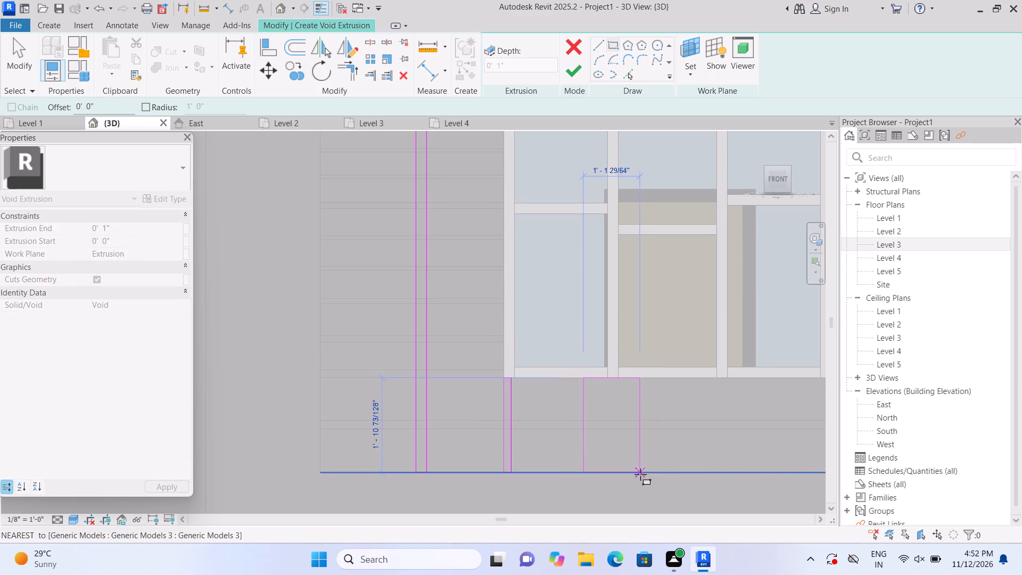
click(590, 469)
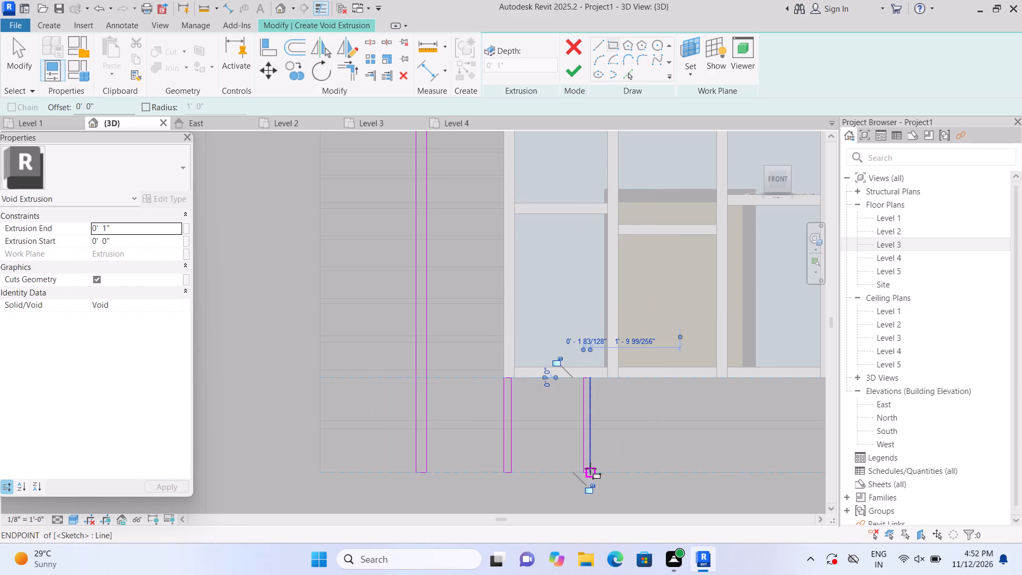
key(Escape)
click(660, 381)
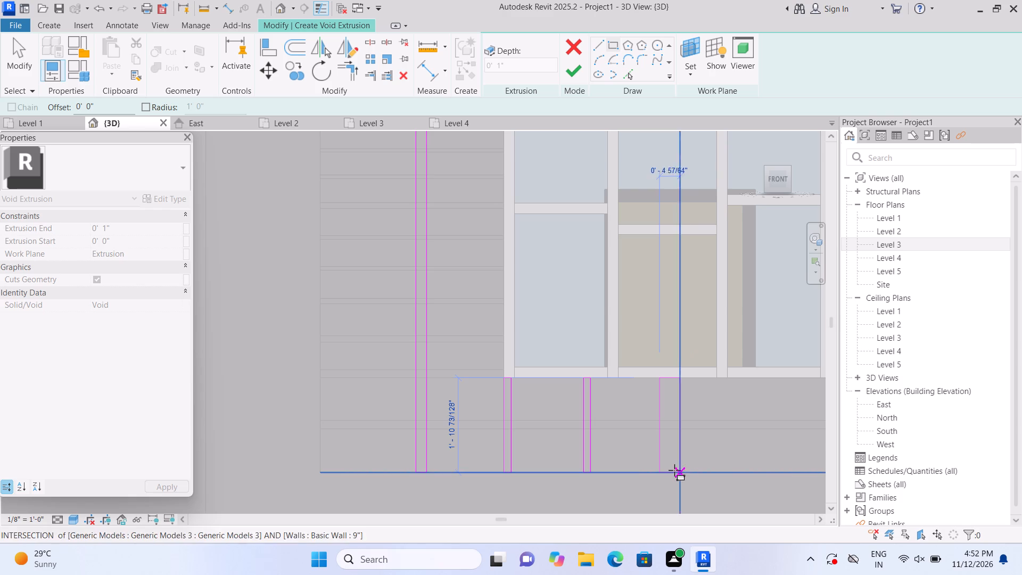
click(666, 470)
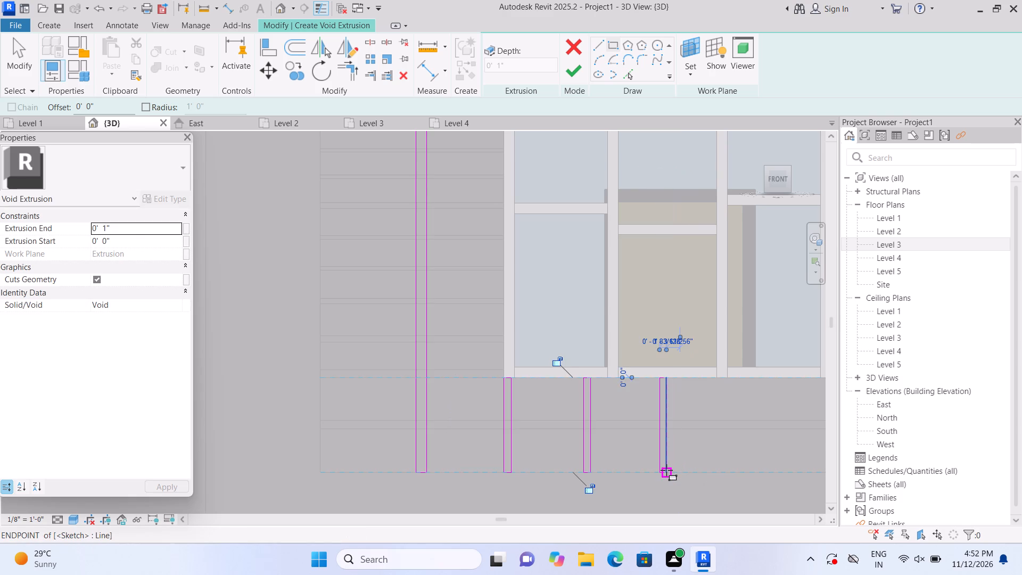
key(Escape)
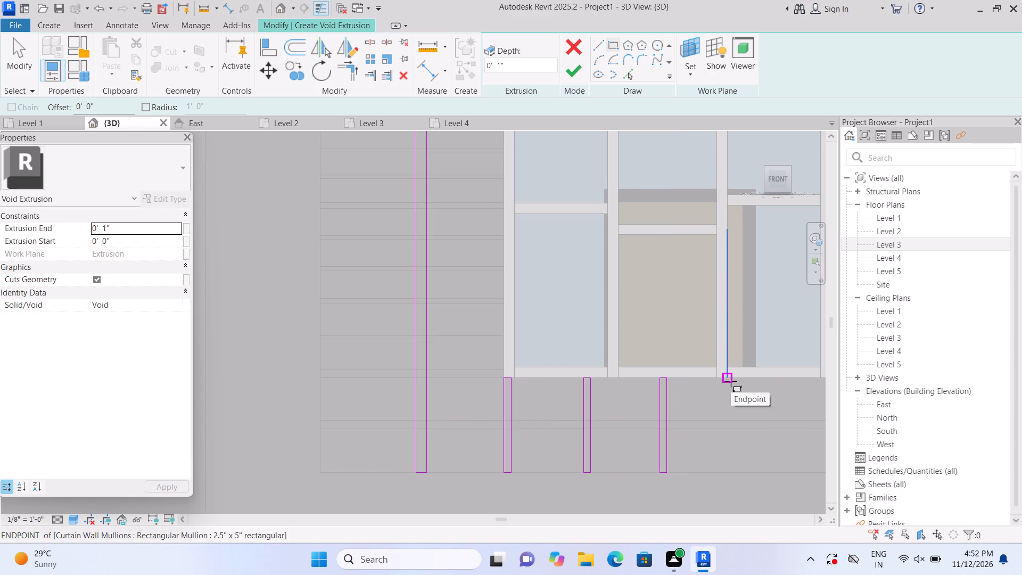
Draw a vertical groove rectangle about 1'-9 5/8" tall below the window's right pane, from the vertical mullion down towards the panel's bottom edge.
click(731, 381)
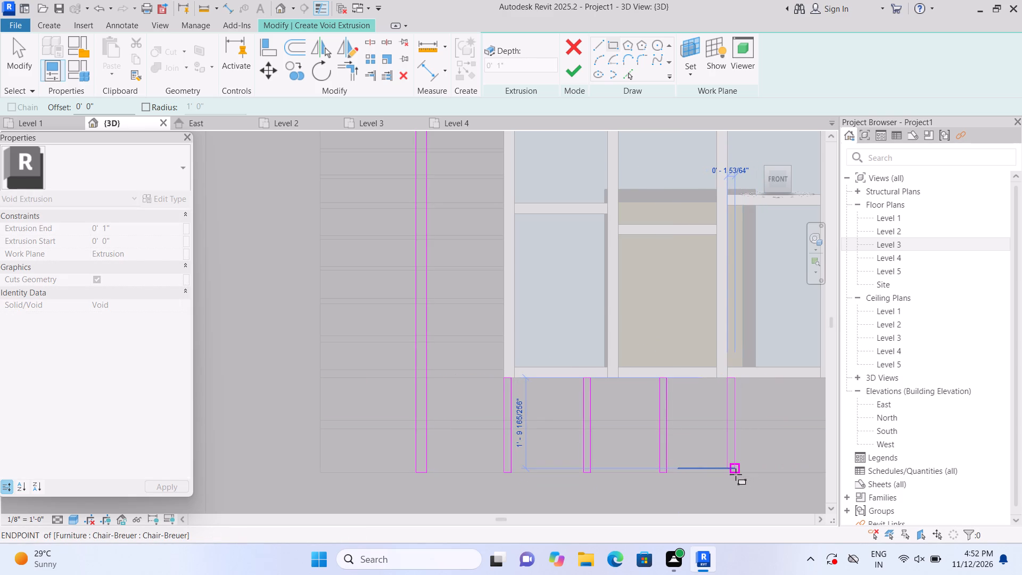
click(736, 474)
key(Escape)
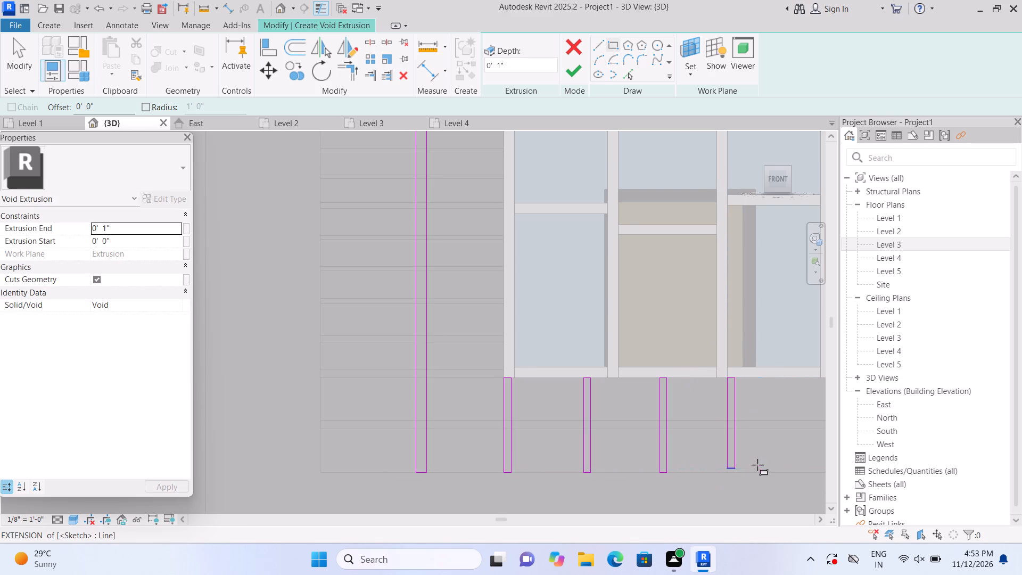
Draw a vertical groove about 1'-10 1/2" tall from the window's bottom-right corner to the panel's bottom edge and finish the 1" void extrusion.
scroll(741, 474, up, 2)
scroll(764, 398, down, 4)
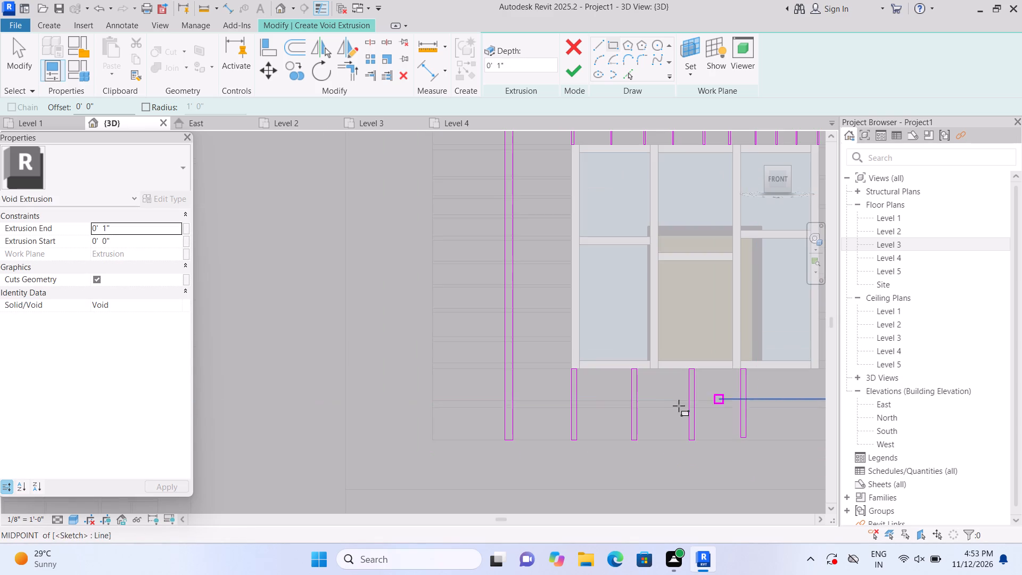
scroll(661, 394, down, 5)
scroll(805, 445, up, 4)
scroll(708, 407, up, 1)
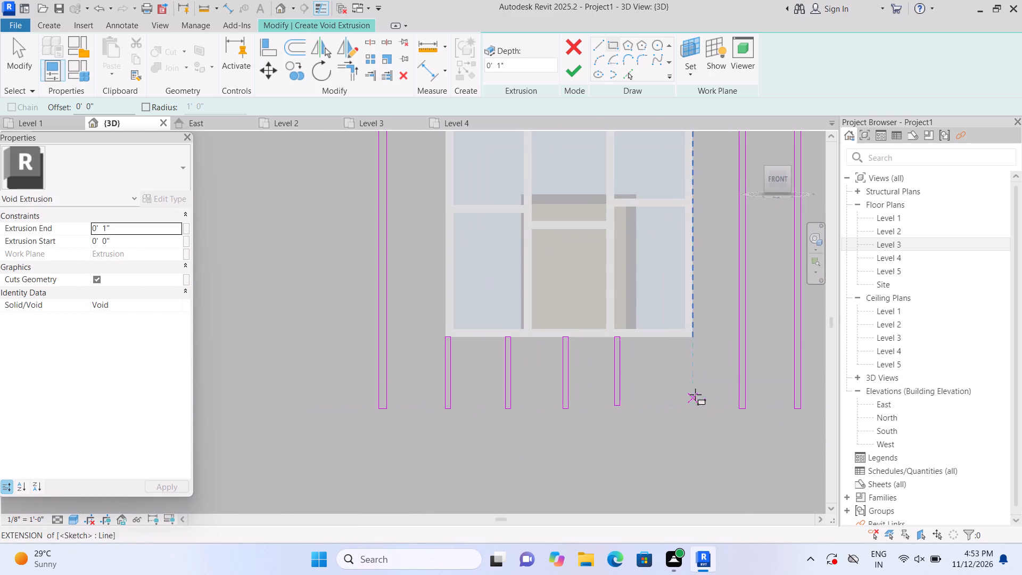
click(690, 333)
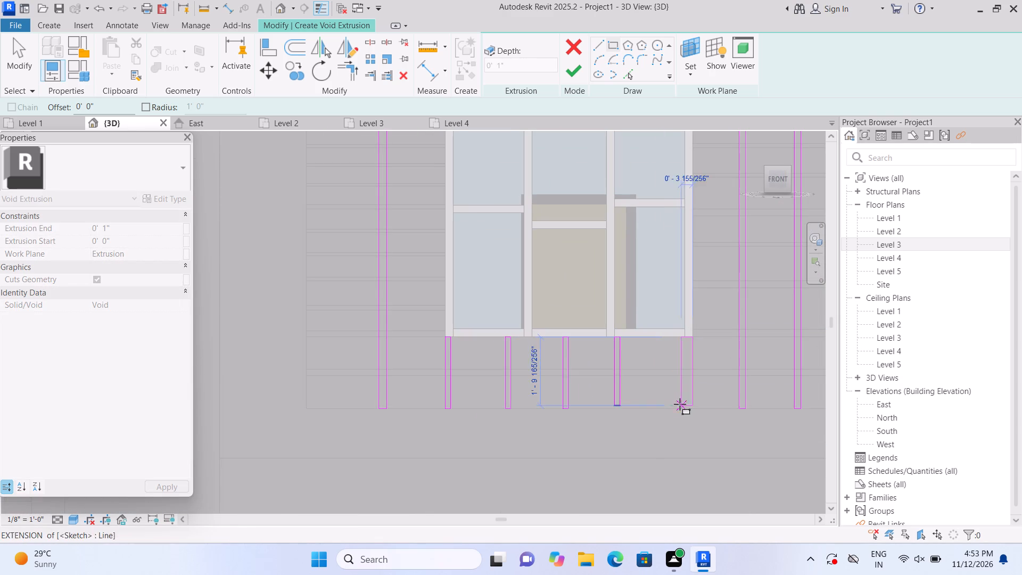
click(684, 406)
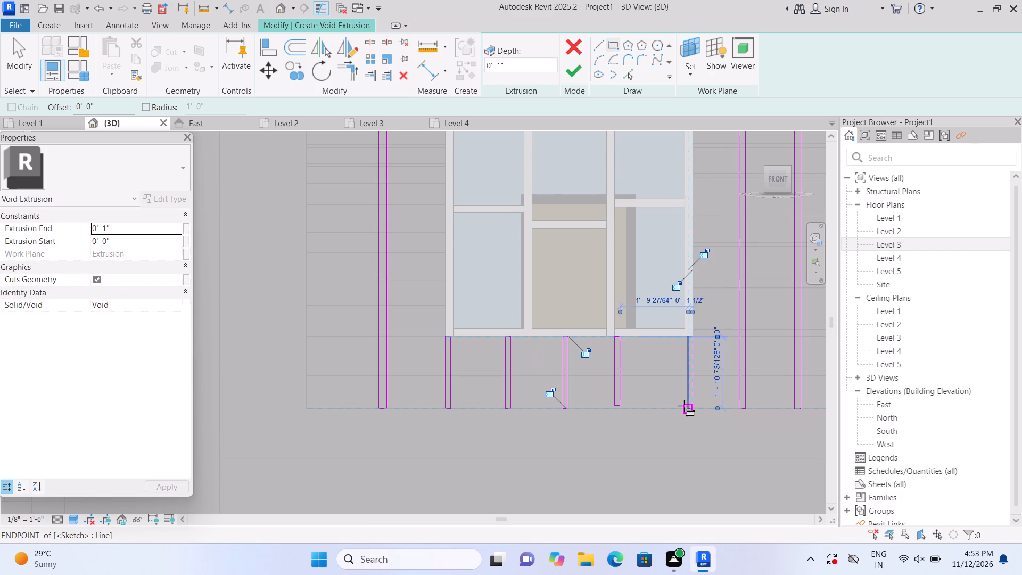
key(Escape)
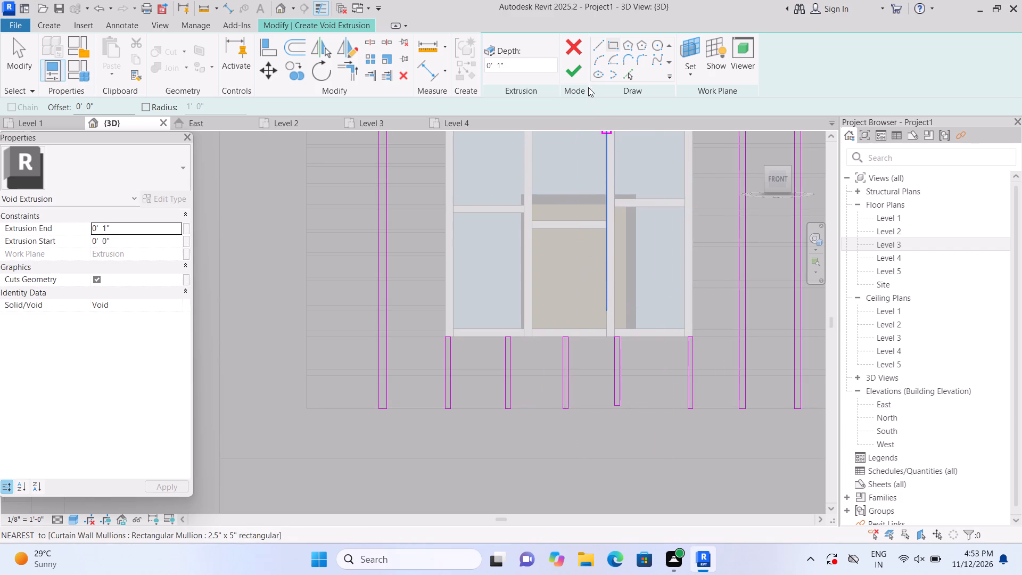
click(573, 73)
Stretch the lower end of the shorter groove below the window's right pane down towards the panel's bottom edge.
scroll(622, 412, up, 1)
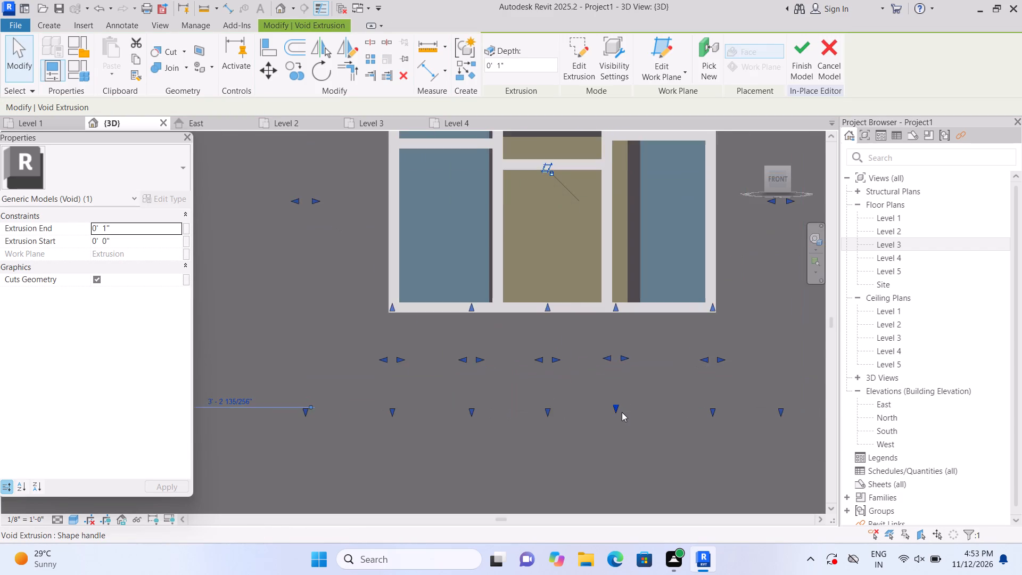
scroll(622, 412, up, 5)
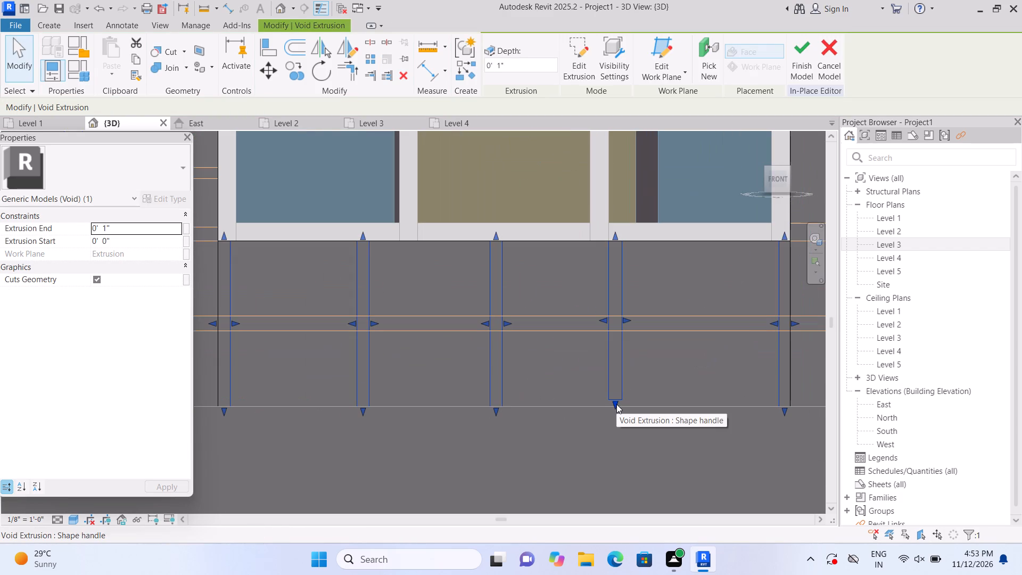
click(616, 401)
double_click(616, 403)
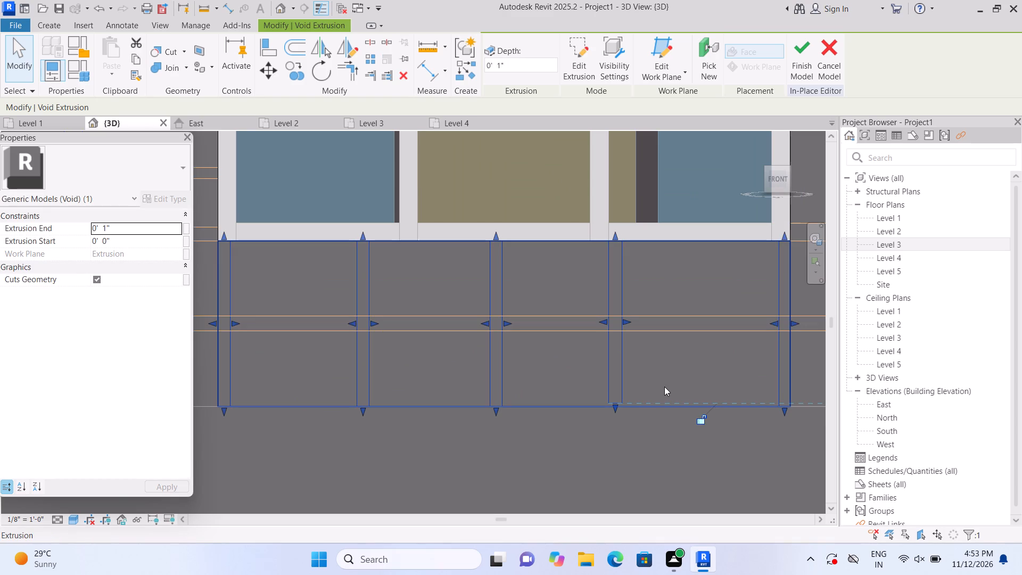
key(Escape)
Examine the finished grooves around the upper-storey window and the lower-storey window area on the front facade.
scroll(662, 385, down, 9)
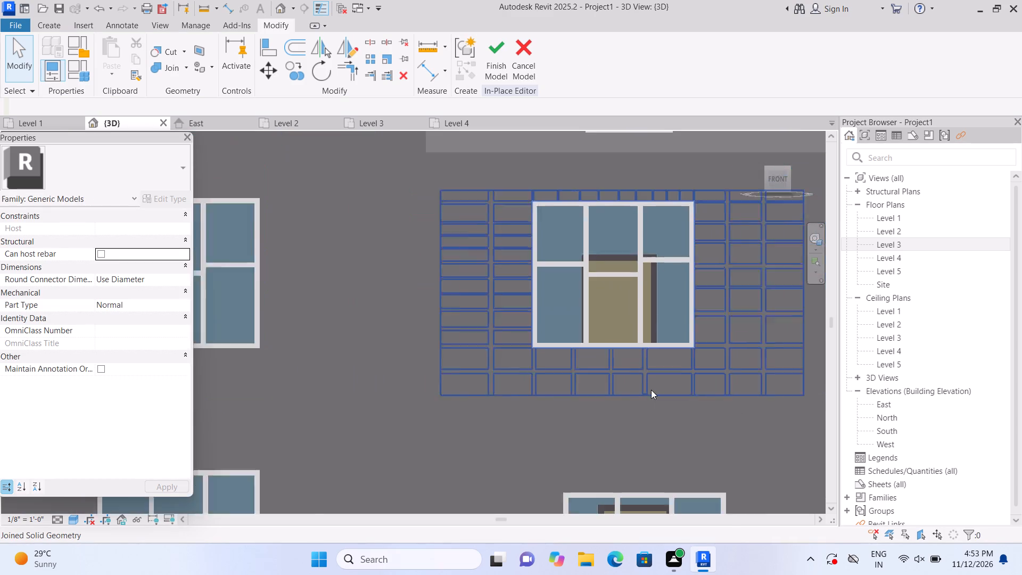
scroll(651, 390, down, 4)
click(773, 366)
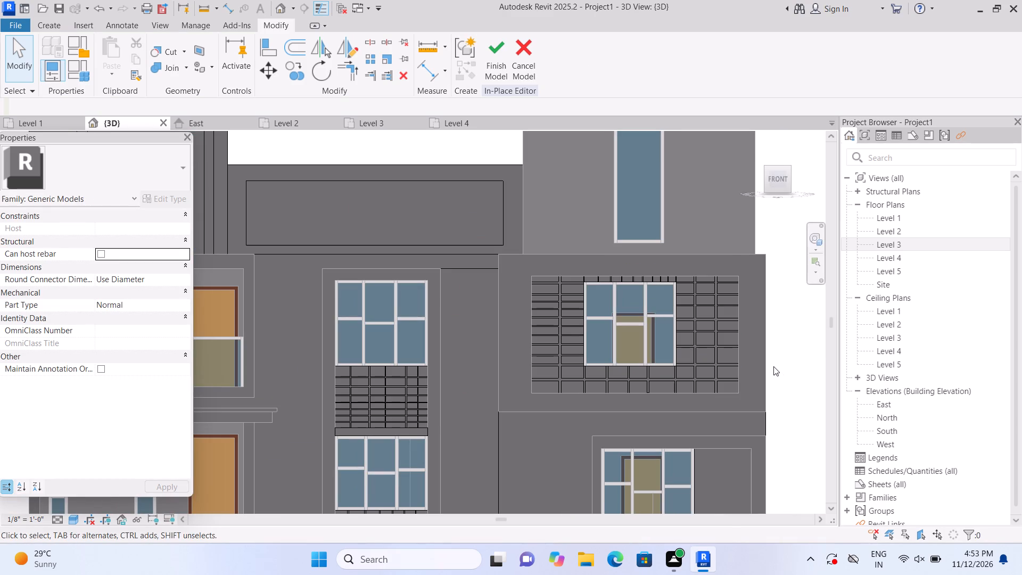
scroll(730, 258, up, 7)
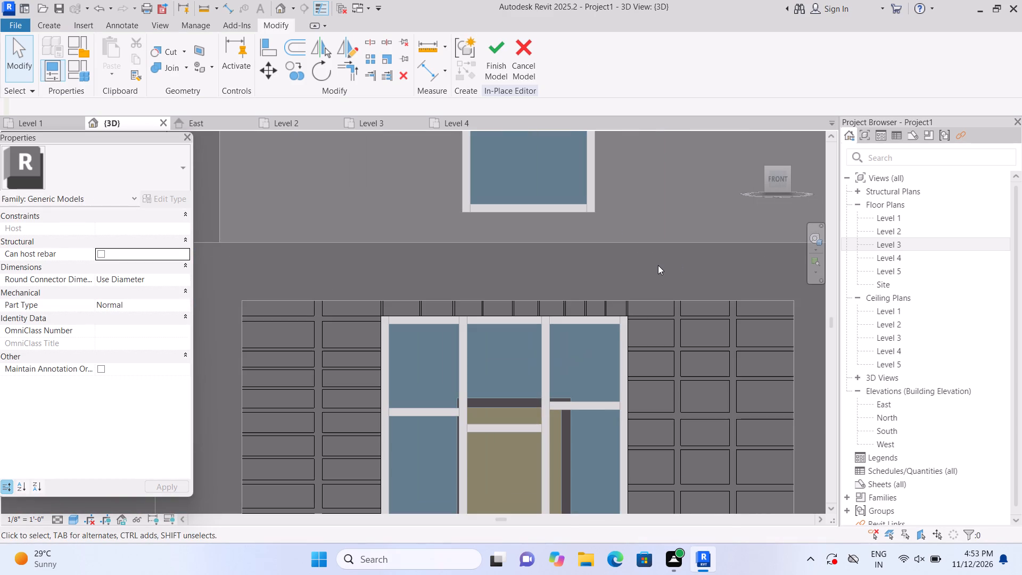
scroll(556, 274, up, 3)
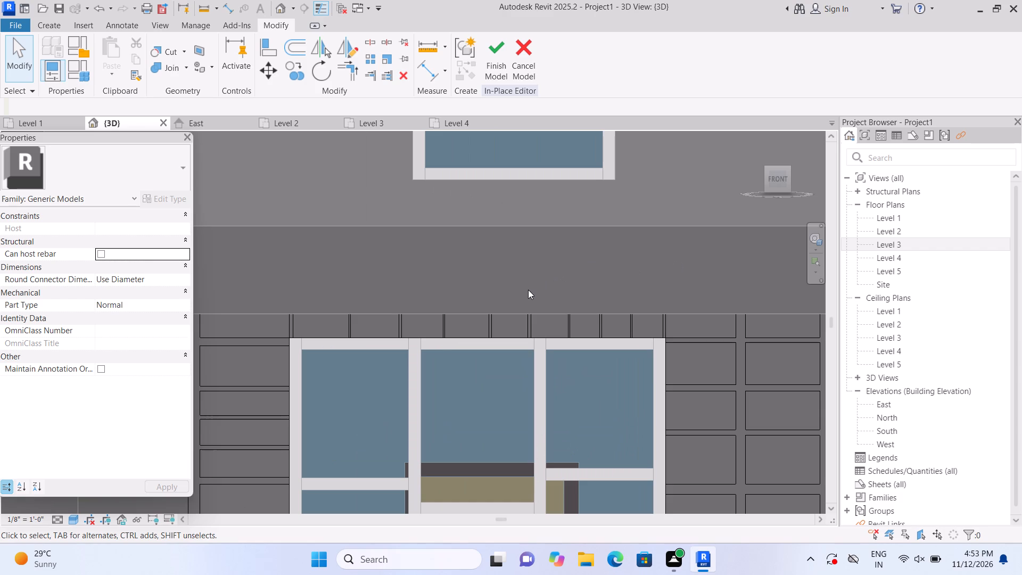
scroll(528, 290, down, 14)
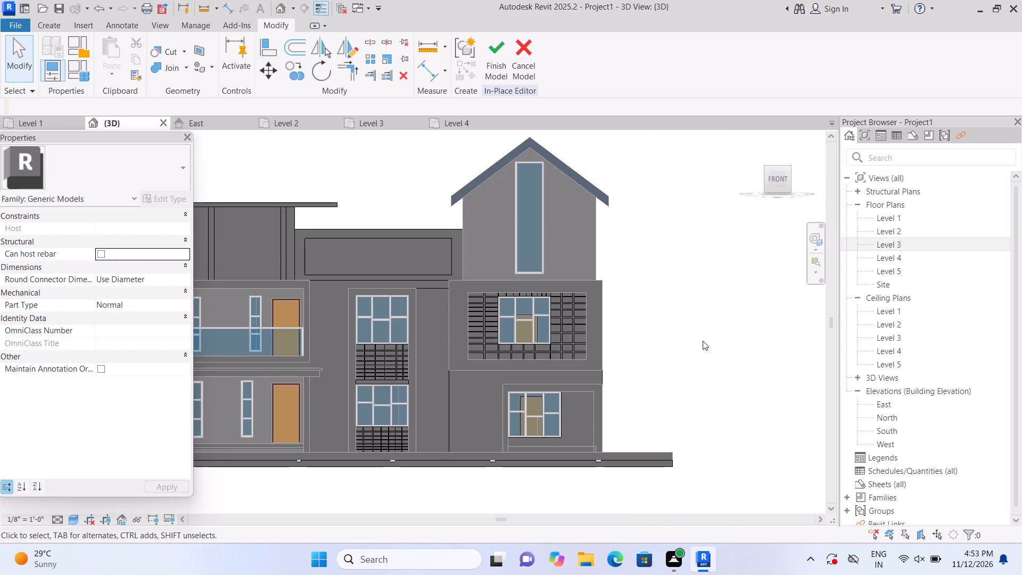
scroll(711, 331, down, 1)
scroll(559, 394, up, 1)
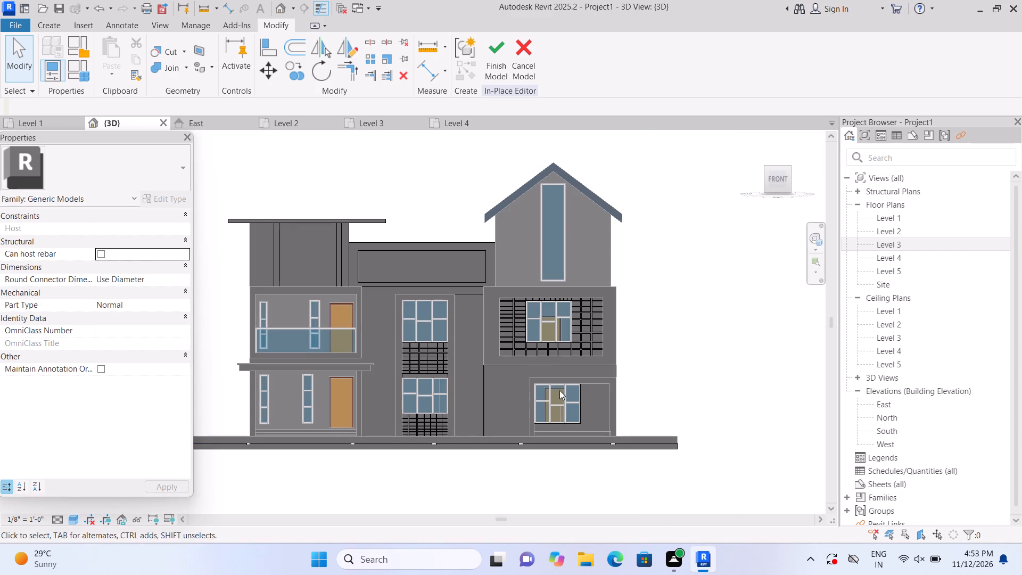
scroll(559, 390, up, 1)
scroll(565, 347, up, 2)
scroll(773, 329, up, 2)
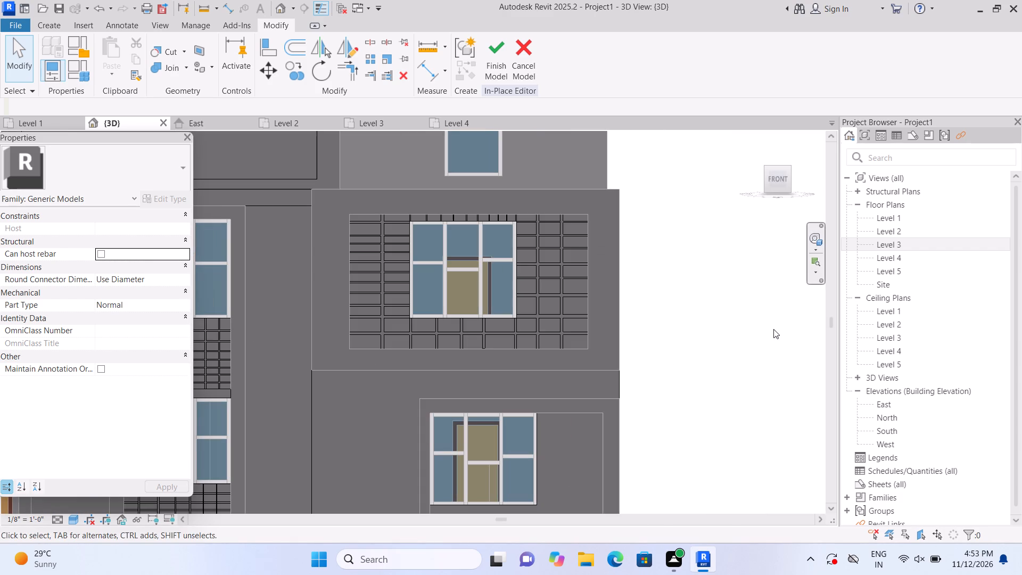
scroll(773, 329, down, 6)
scroll(718, 432, up, 1)
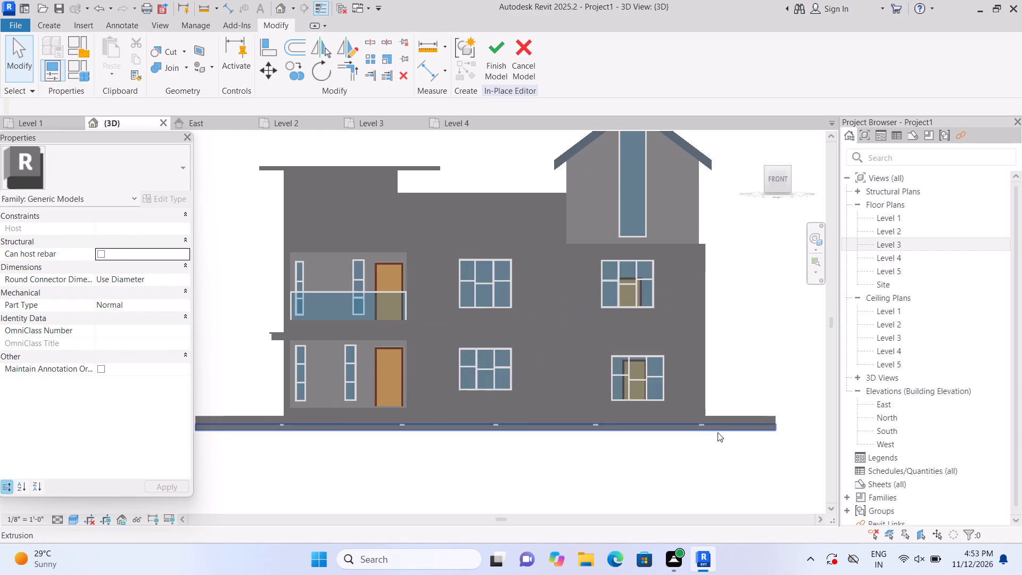
scroll(708, 436, up, 4)
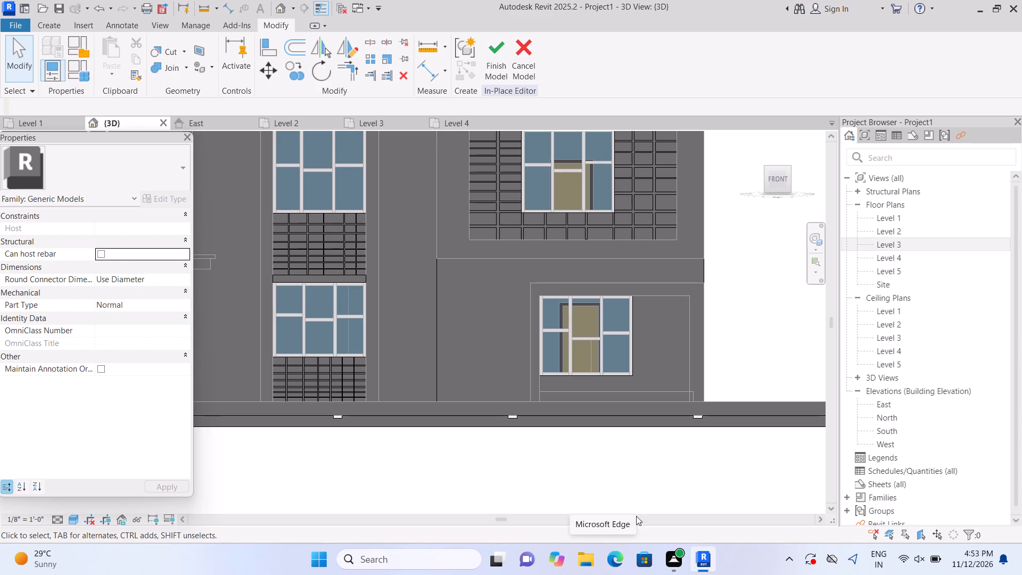
Start a 1" void extrusion on the lower-storey right-hand window's panel face and draw a horizontal groove from the window's right edge to the panel's edge.
click(50, 26)
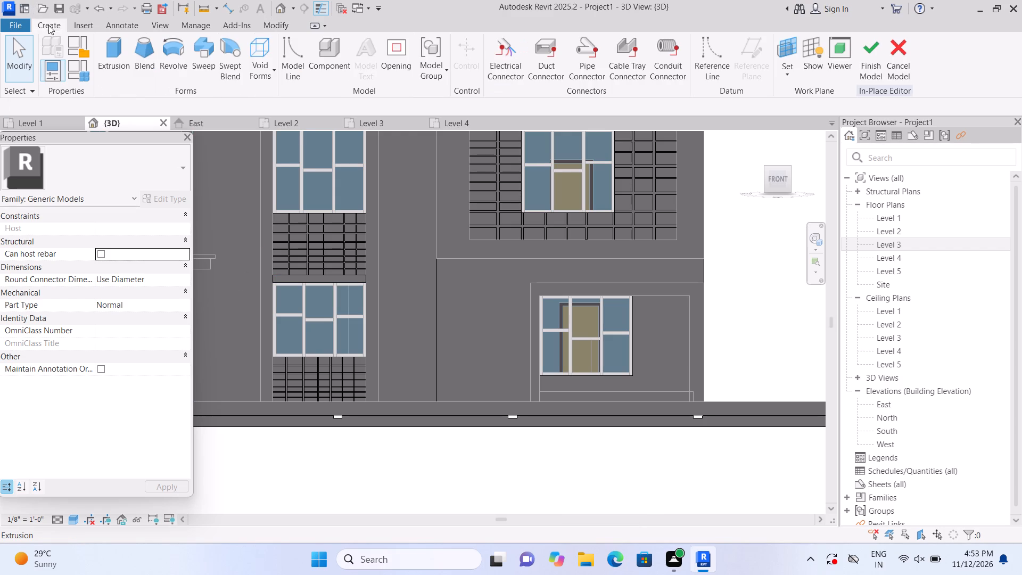
click(271, 68)
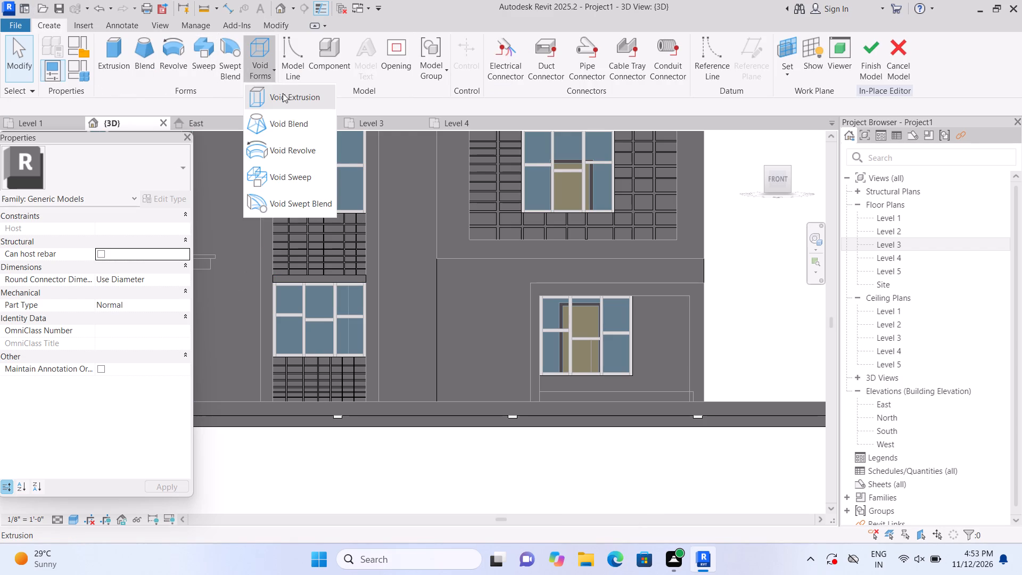
click(283, 93)
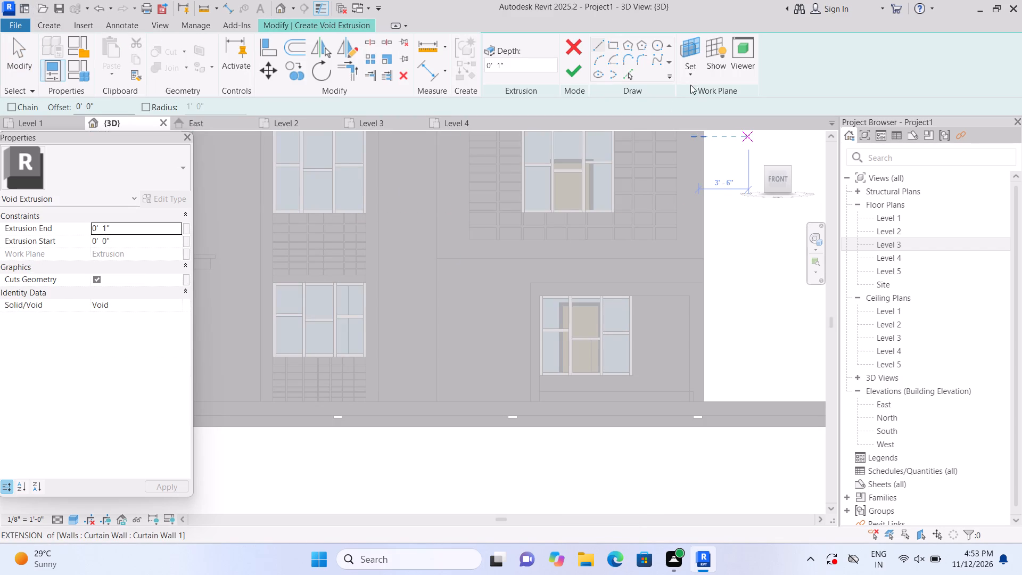
click(693, 74)
click(712, 124)
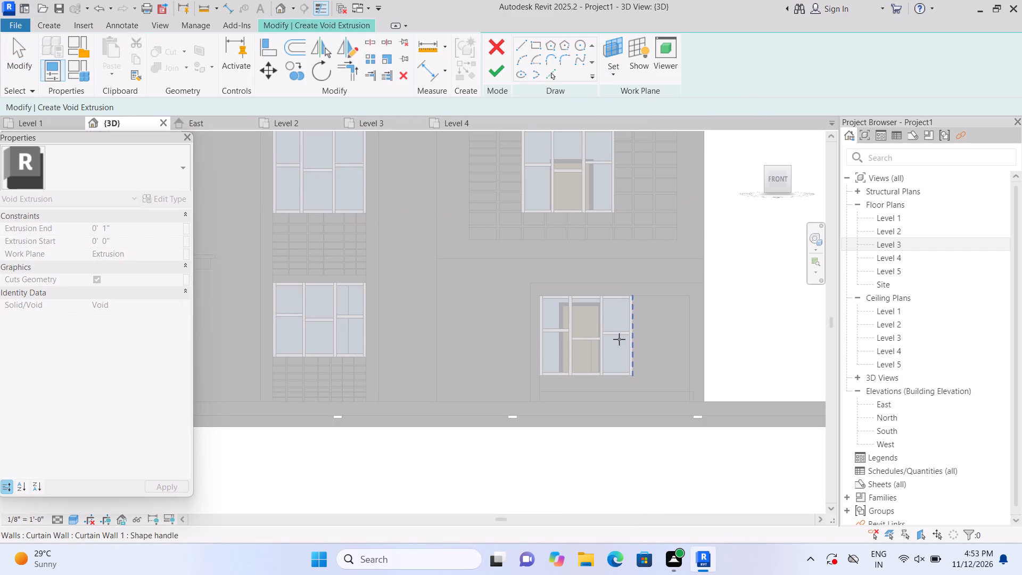
click(646, 355)
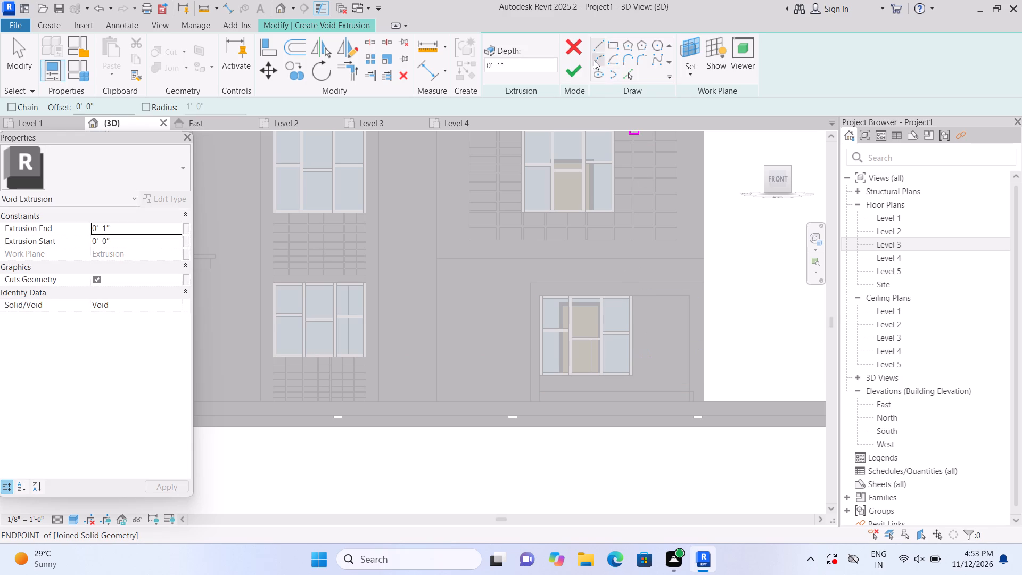
click(611, 43)
scroll(662, 348, up, 4)
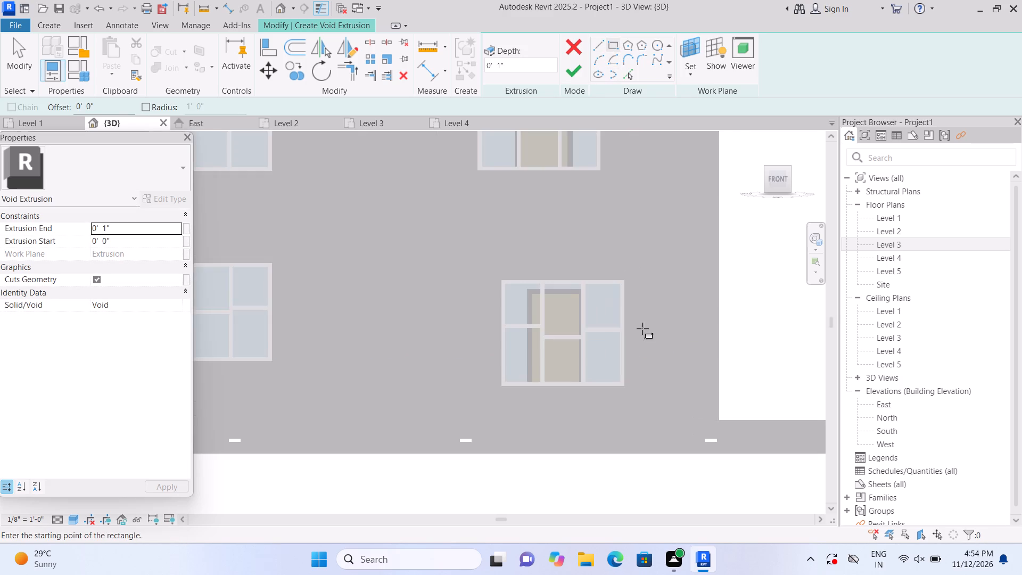
scroll(642, 328, up, 1)
click(617, 271)
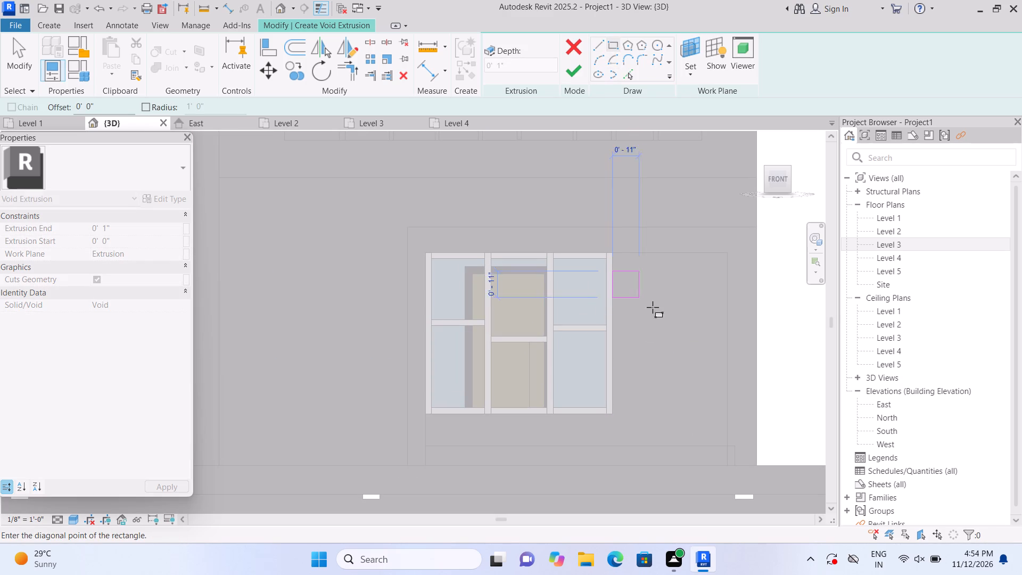
scroll(727, 300, up, 3)
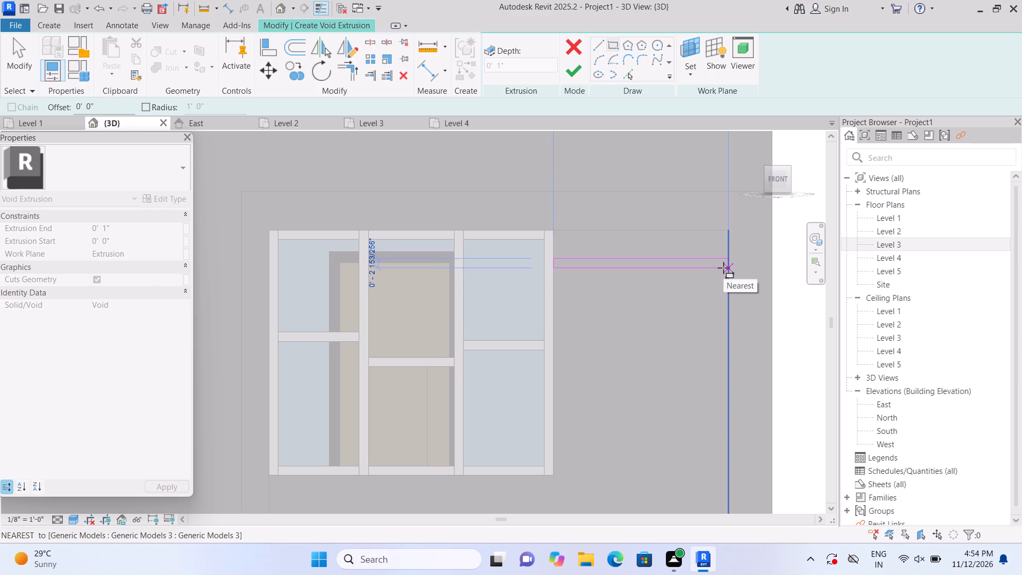
scroll(723, 268, up, 2)
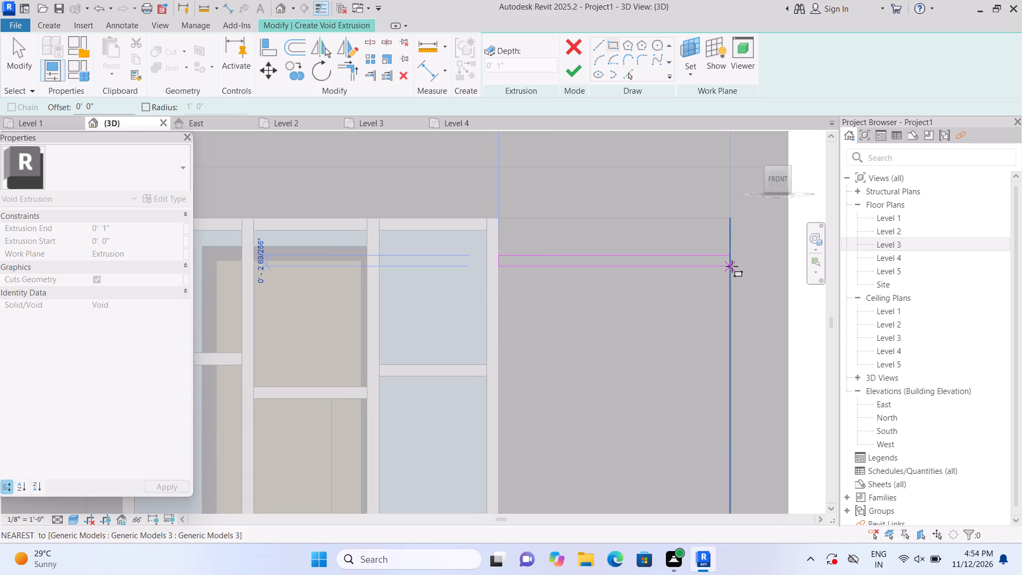
click(731, 262)
key(Escape)
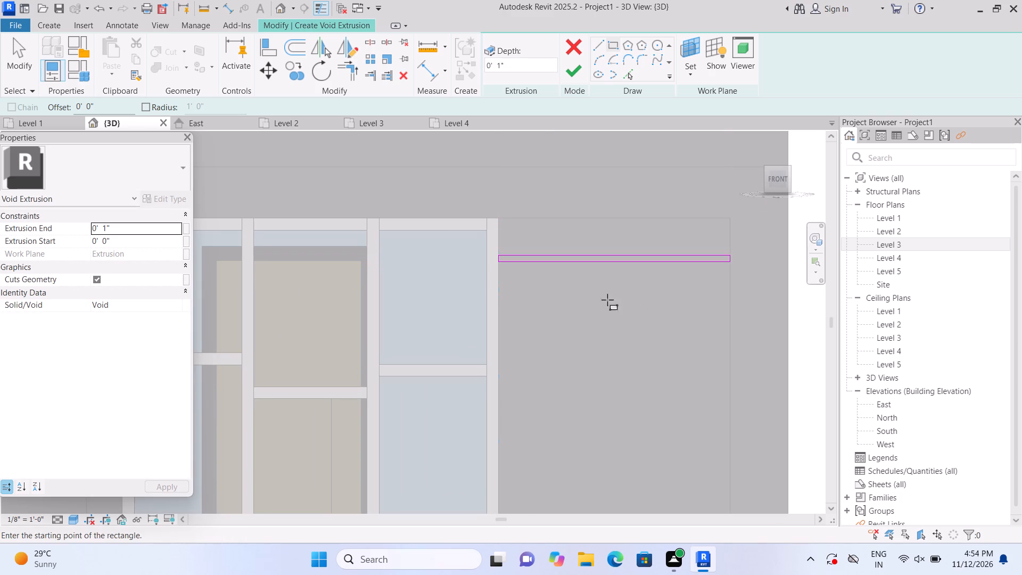
Draw two more horizontal groove rectangles about 1 3/4" tall below the first, from the window's right edge to the panel's right edge.
click(502, 294)
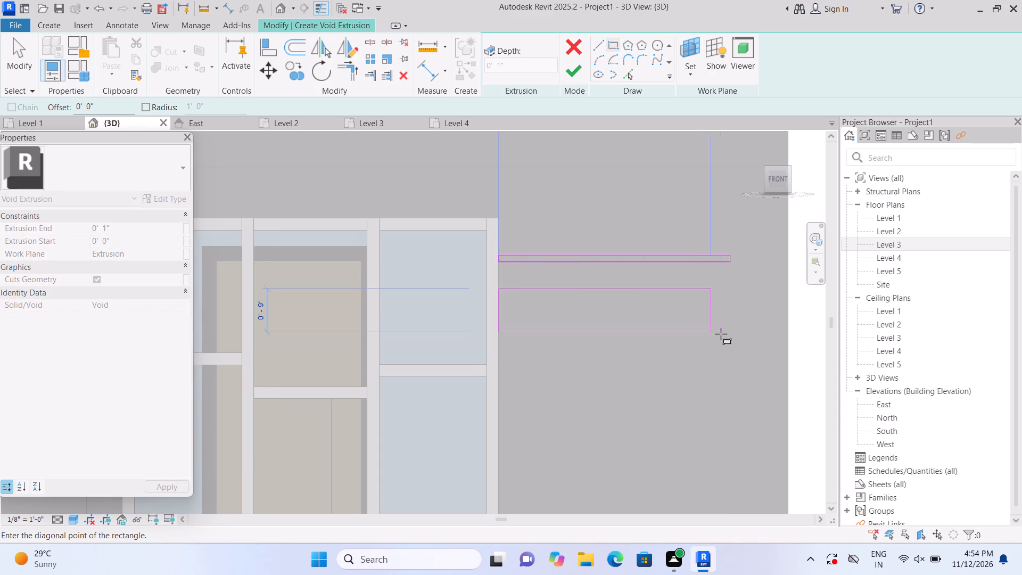
click(728, 296)
key(Escape)
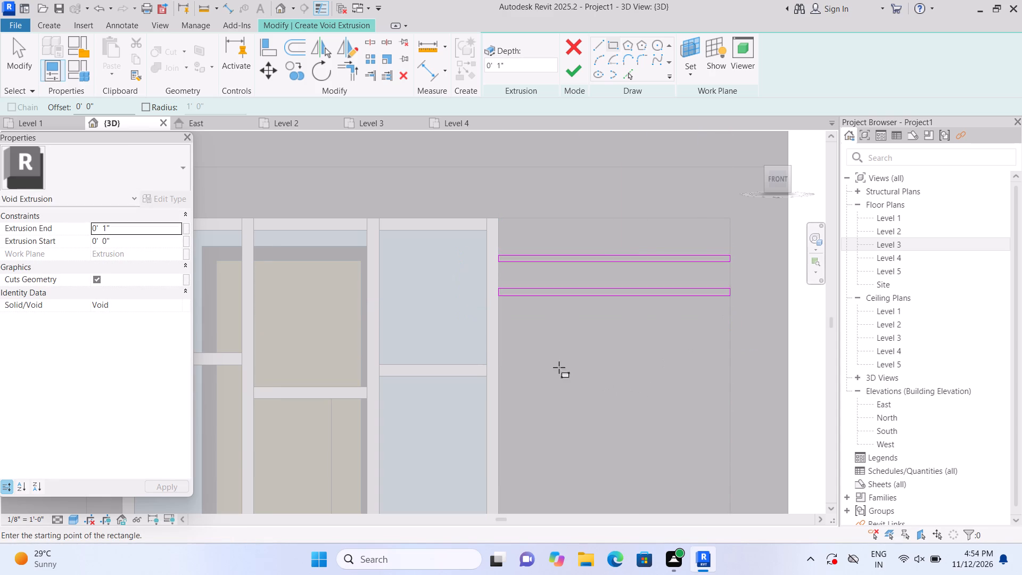
click(500, 329)
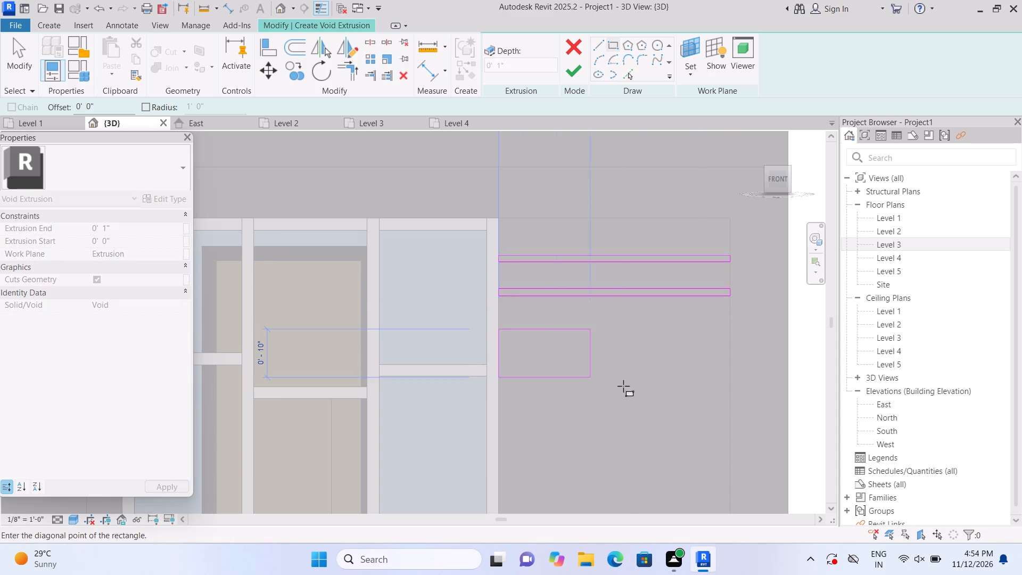
click(728, 337)
key(Escape)
Draw two more horizontal groove rectangles below the existing three, about 1 1/2" and 3/4" tall, from the window's right edge to the panel's edge.
middle_drag(667, 414, 670, 313)
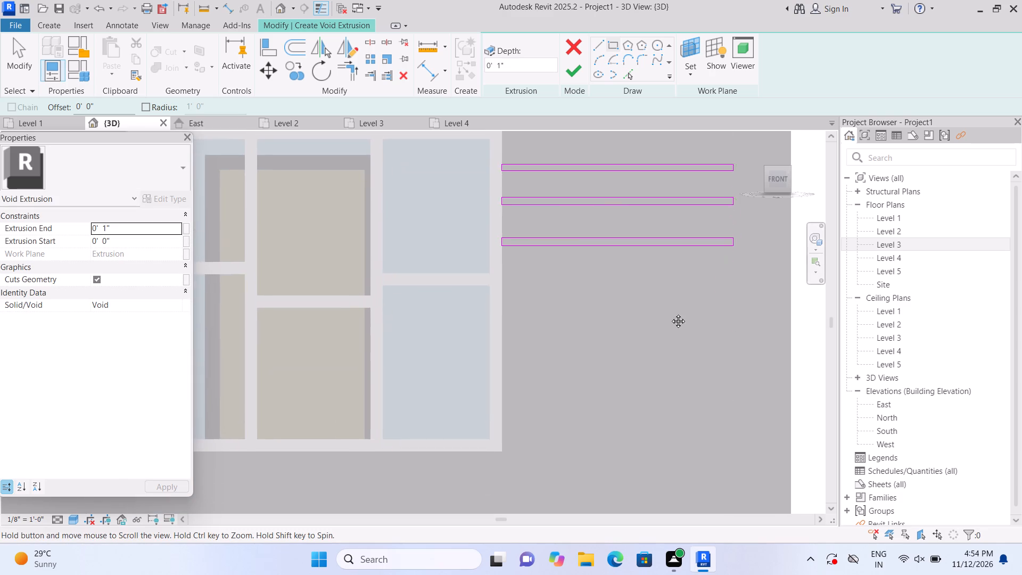
middle_drag(670, 313, 658, 280)
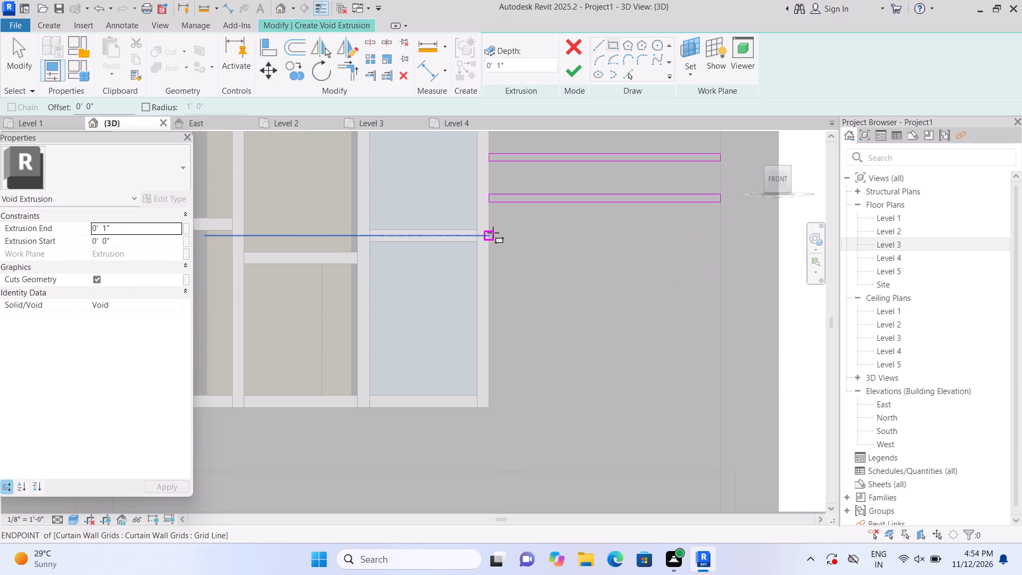
click(493, 233)
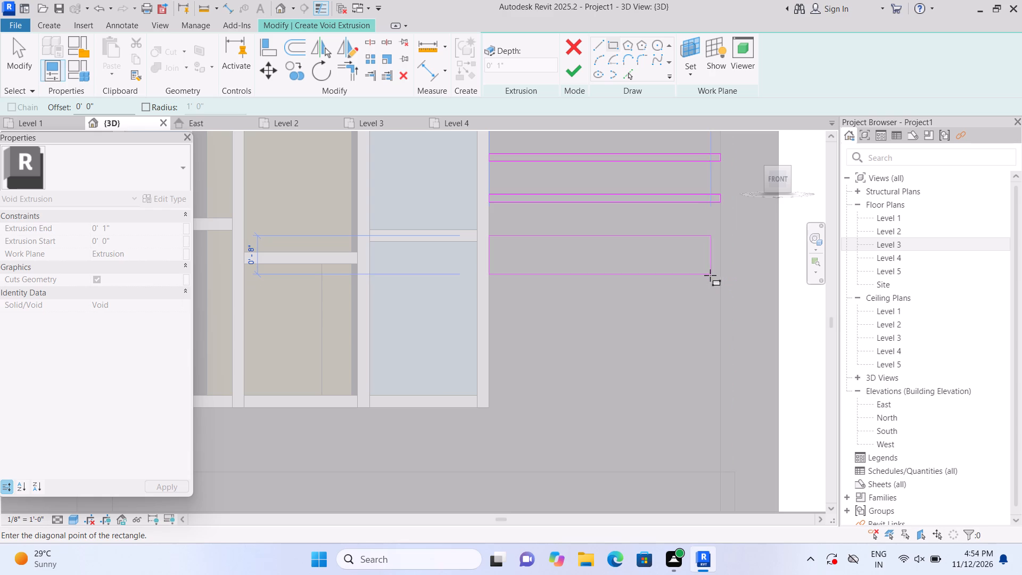
click(723, 243)
key(Escape)
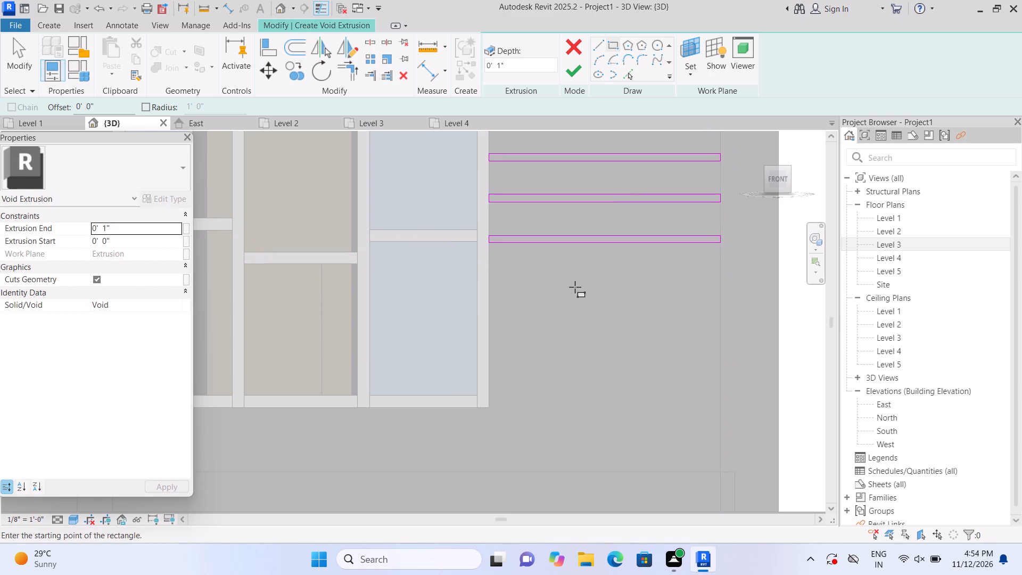
click(493, 274)
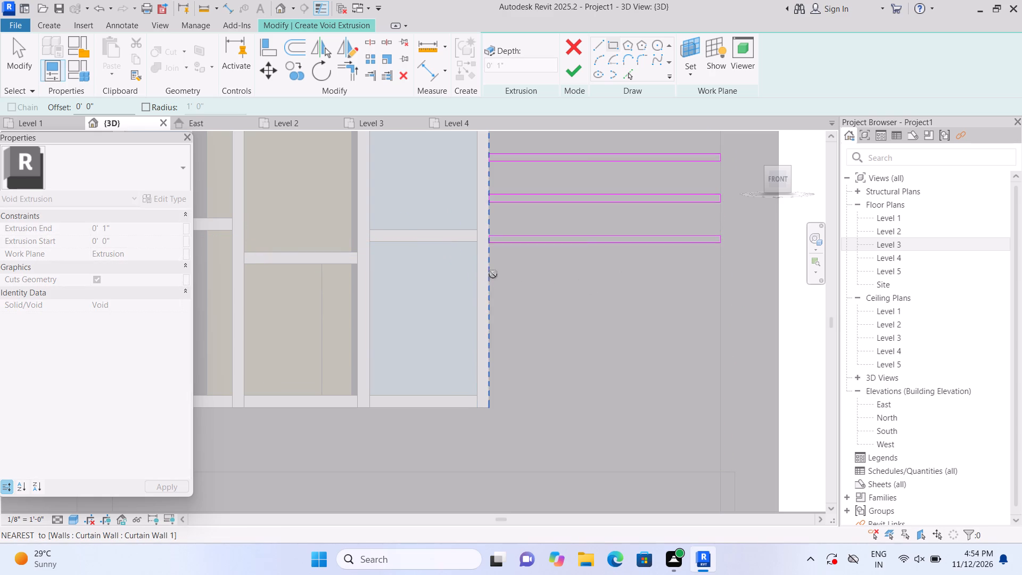
click(724, 283)
key(Escape)
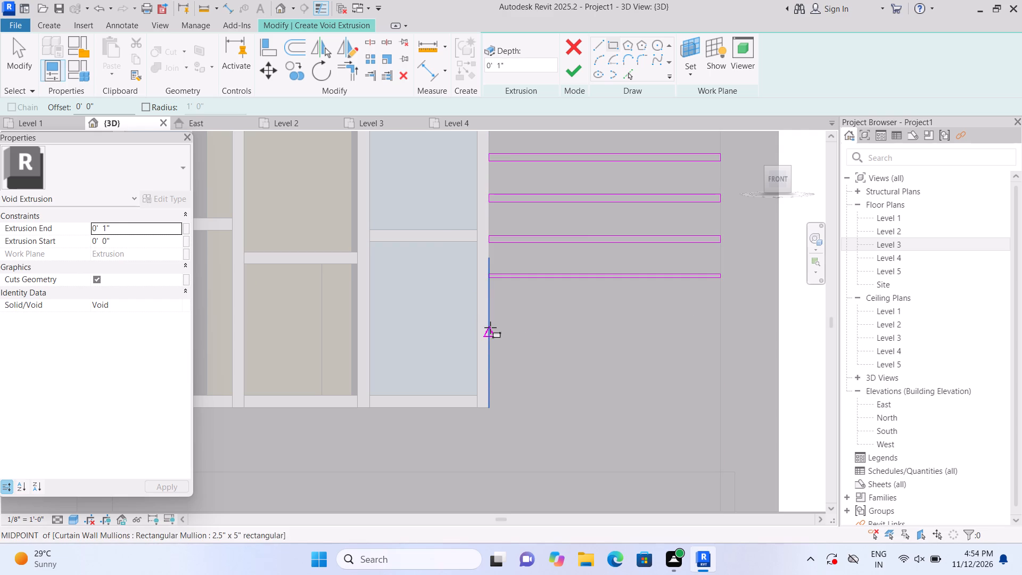
Draw three more 4' long horizontal groove rectangles beside the window, continuing the stack down to the window's bottom edge.
click(494, 313)
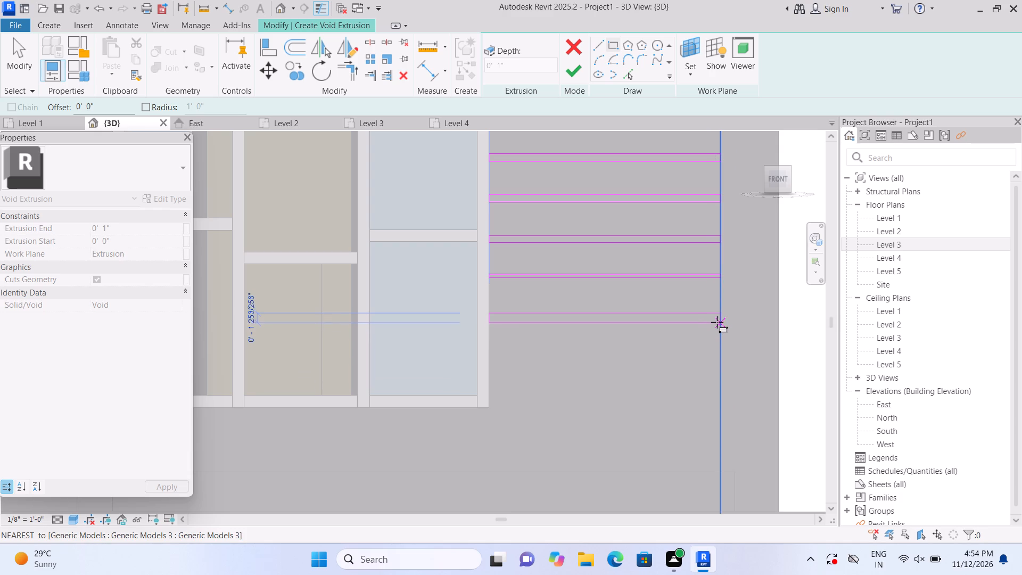
click(718, 319)
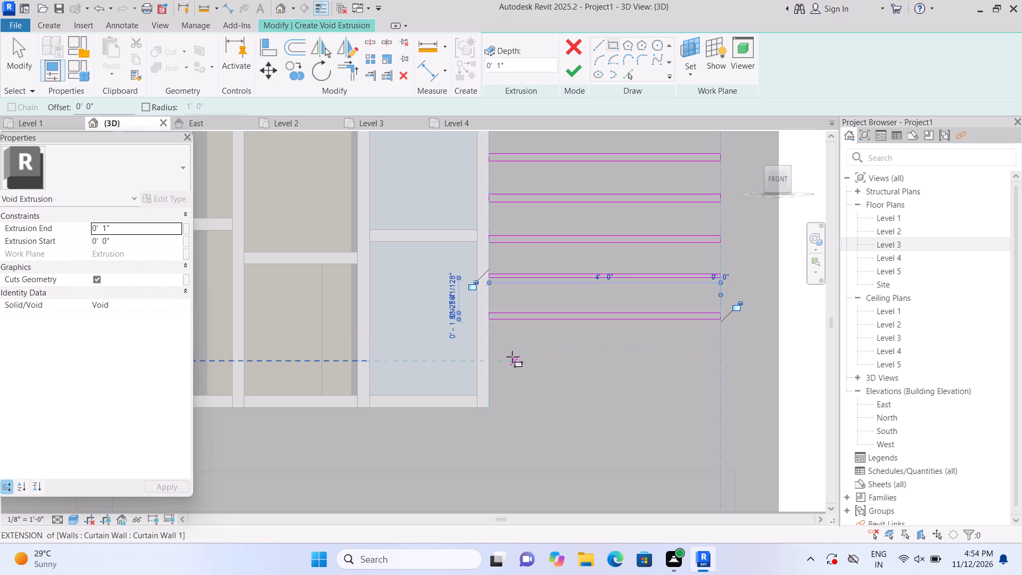
click(493, 355)
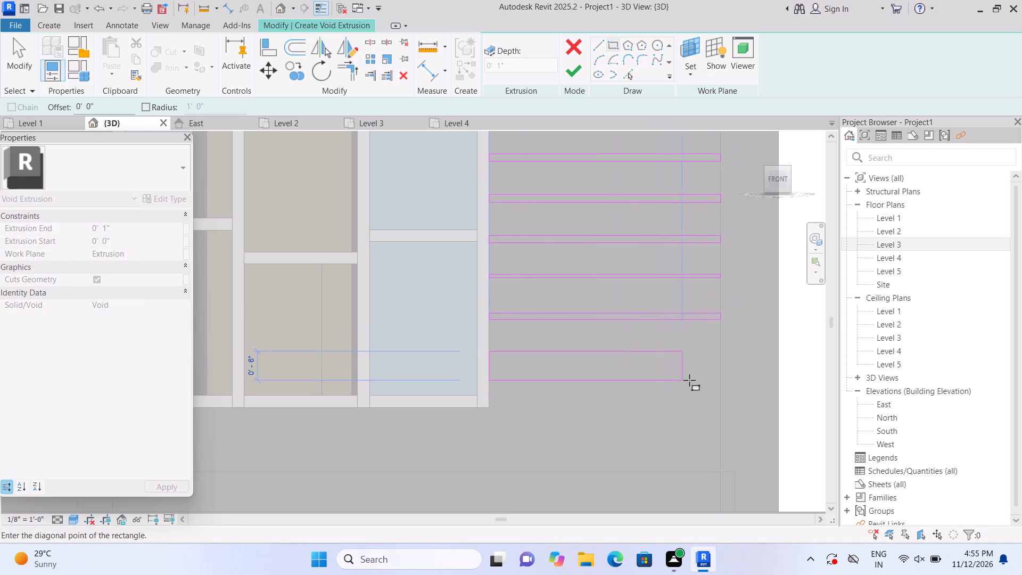
click(718, 356)
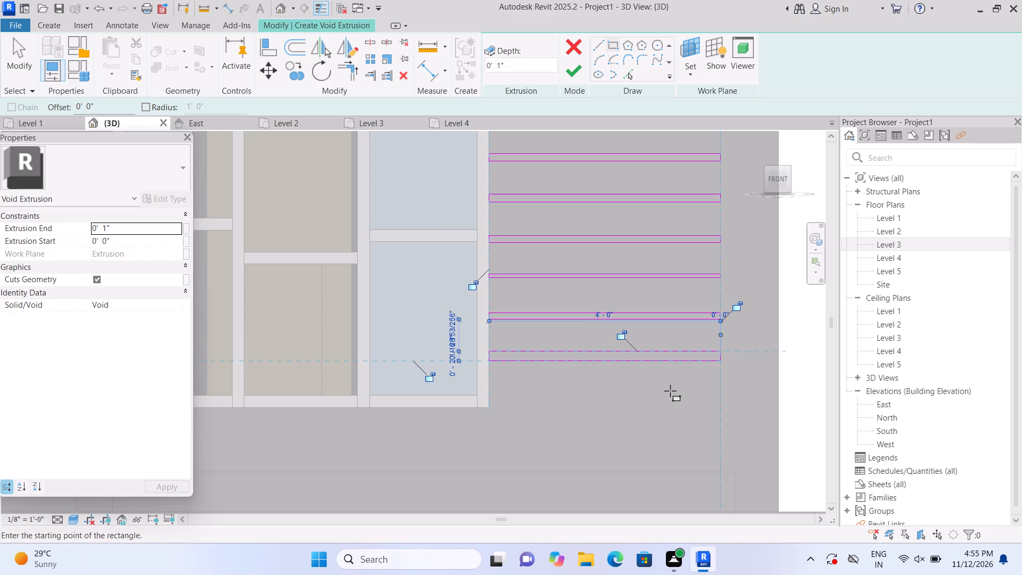
key(Escape)
click(492, 402)
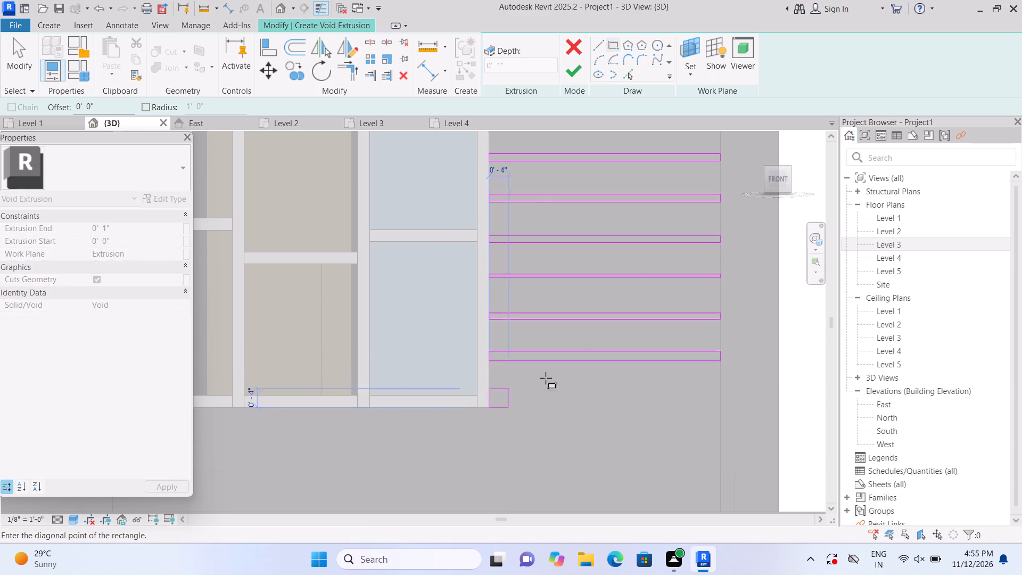
click(719, 400)
key(Escape)
Draw a horizontal groove about 10' 6" long below the window, from its left edge to the panel's right edge, and finish the void extrusion.
scroll(724, 381, down, 6)
scroll(632, 437, up, 2)
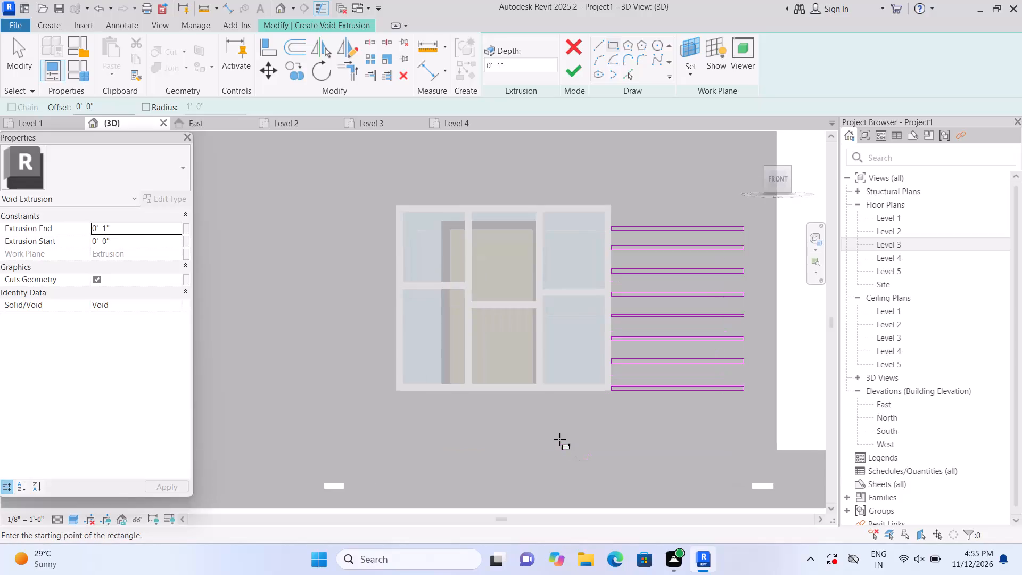
scroll(559, 439, up, 2)
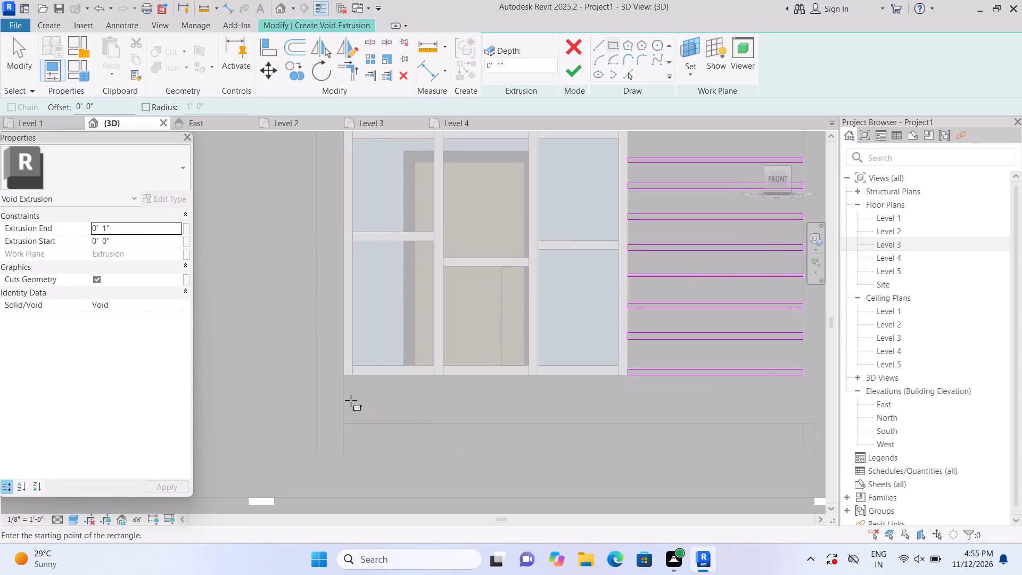
click(348, 400)
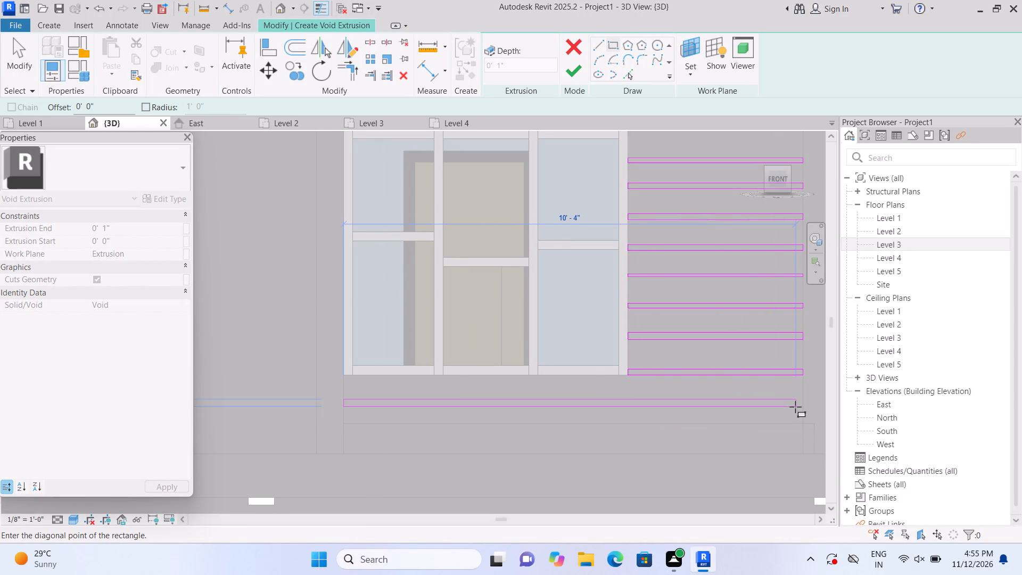
click(802, 406)
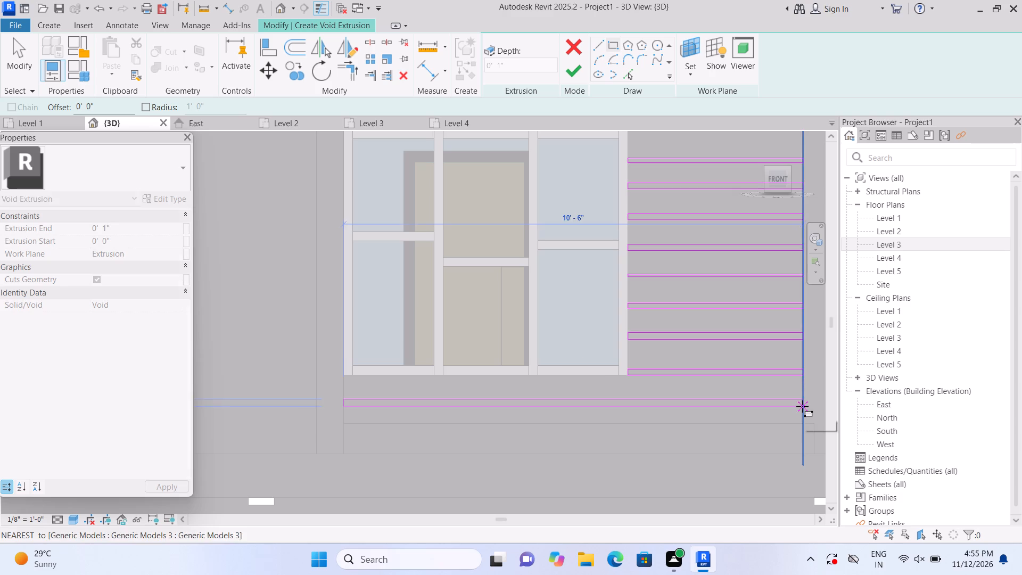
key(Escape)
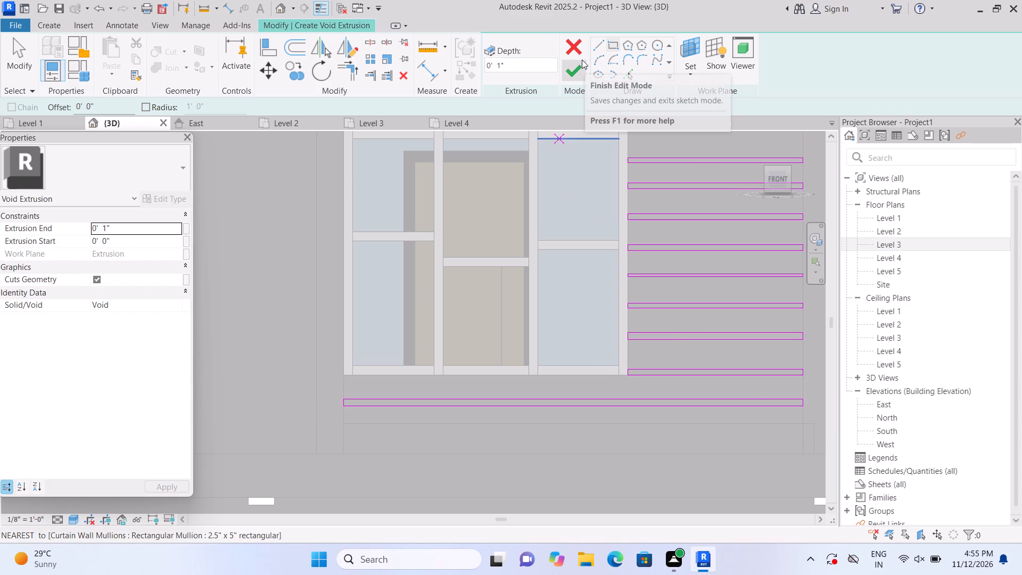
click(579, 66)
scroll(529, 212, down, 4)
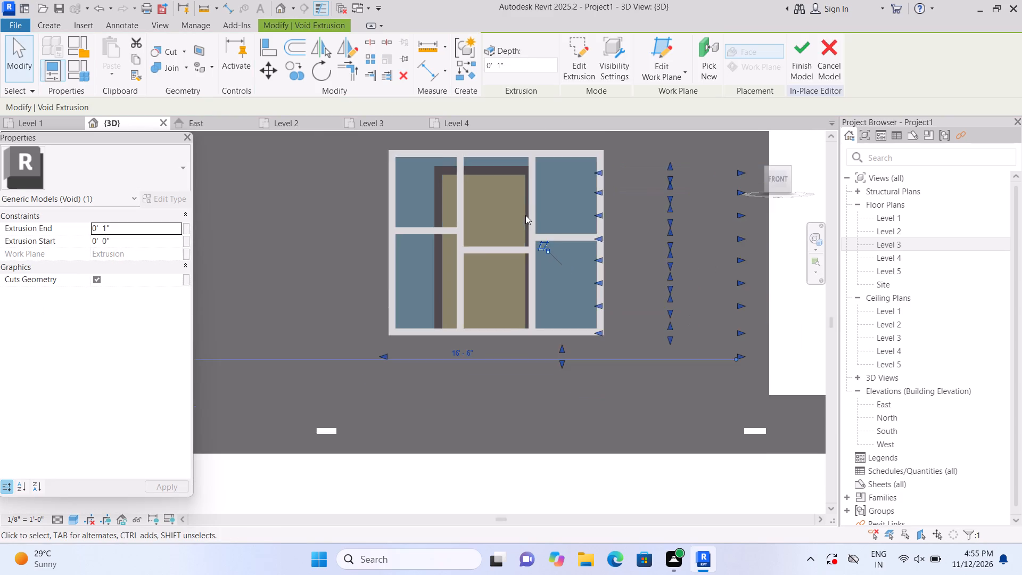
scroll(525, 215, down, 1)
click(599, 444)
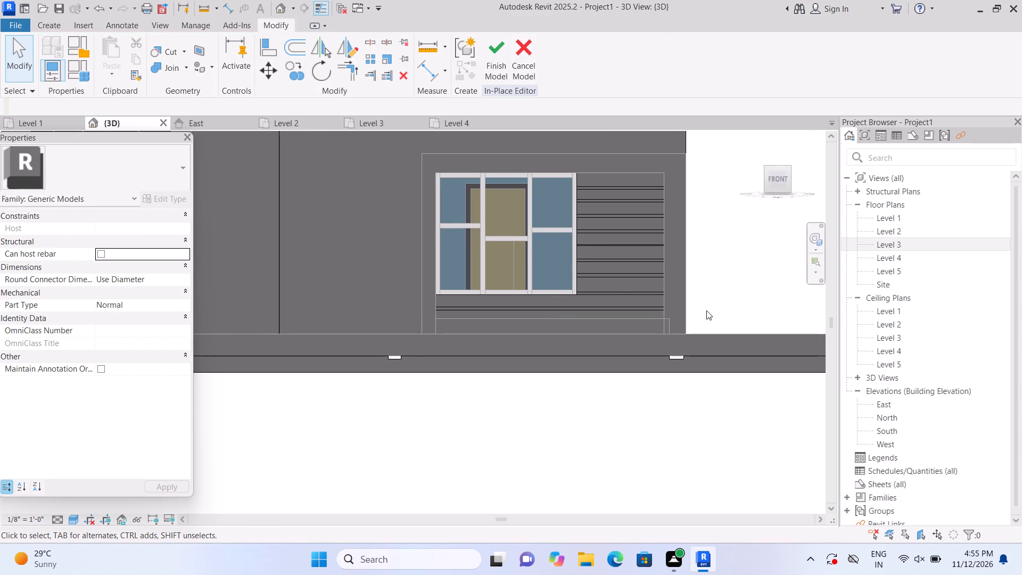
Start a 1" void extrusion on the panel face and draw a narrow vertical groove from the window's left pane bottom to the panel's lower edge.
scroll(711, 168, up, 2)
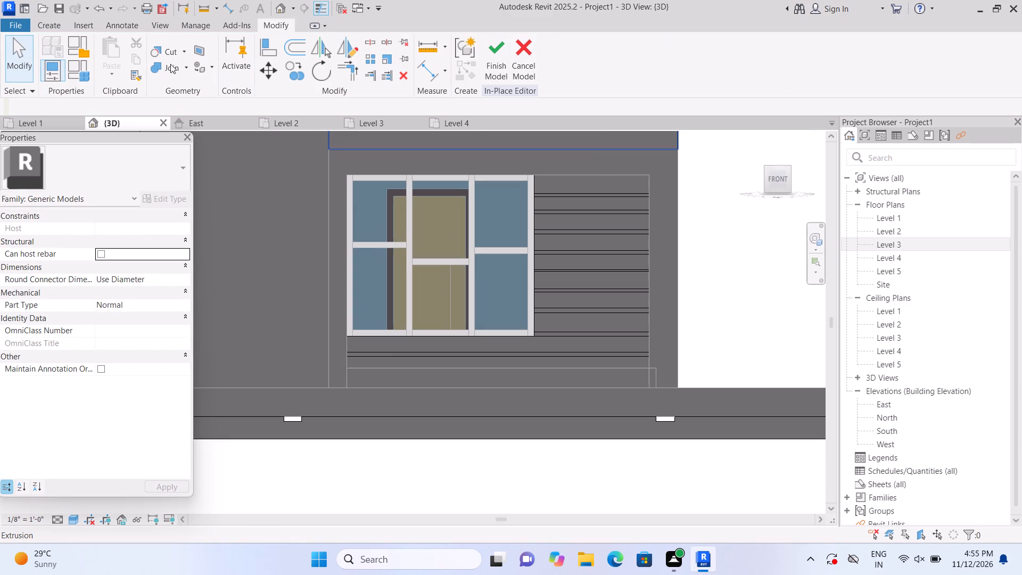
click(43, 29)
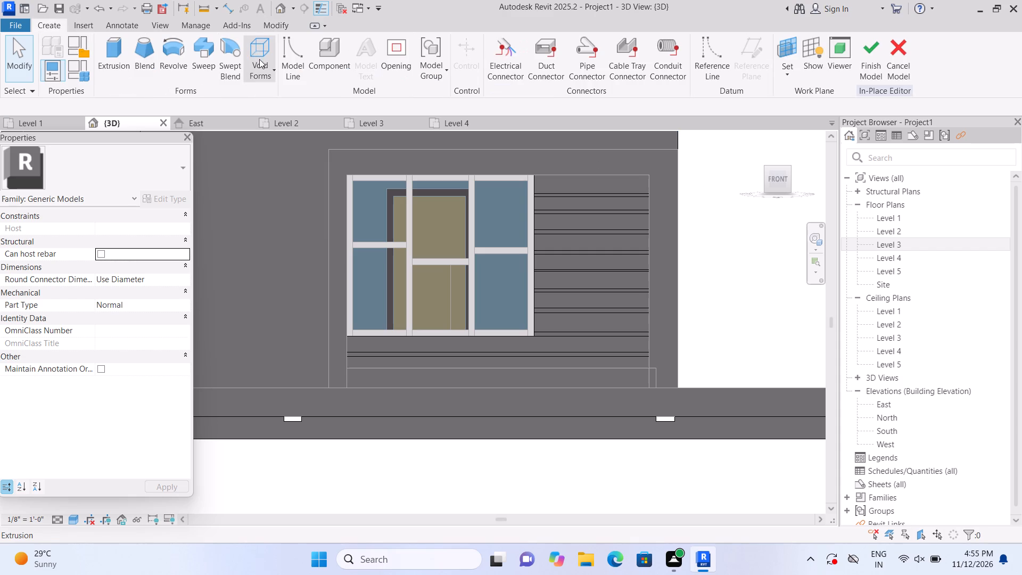
click(268, 65)
click(275, 106)
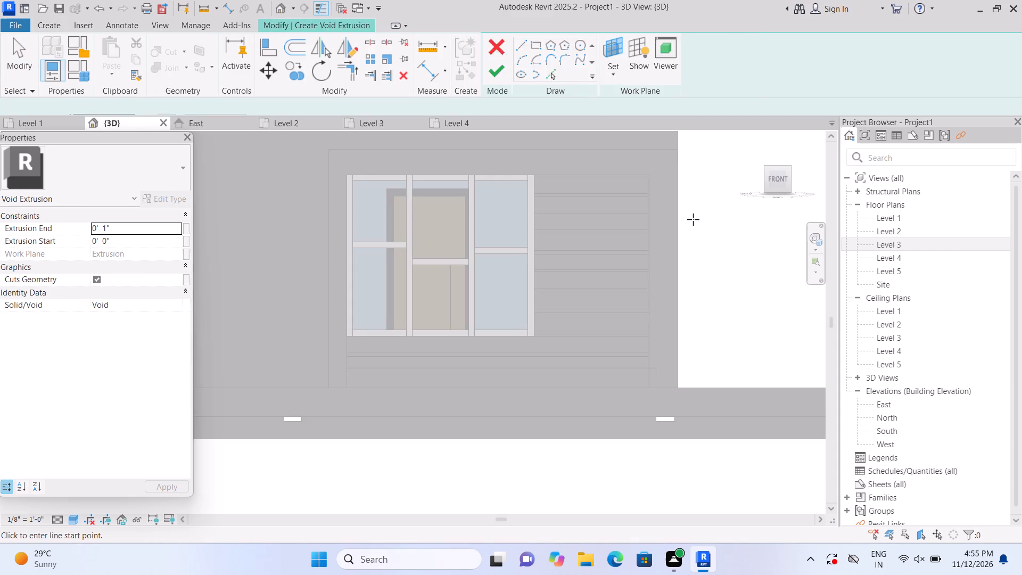
click(690, 72)
click(722, 124)
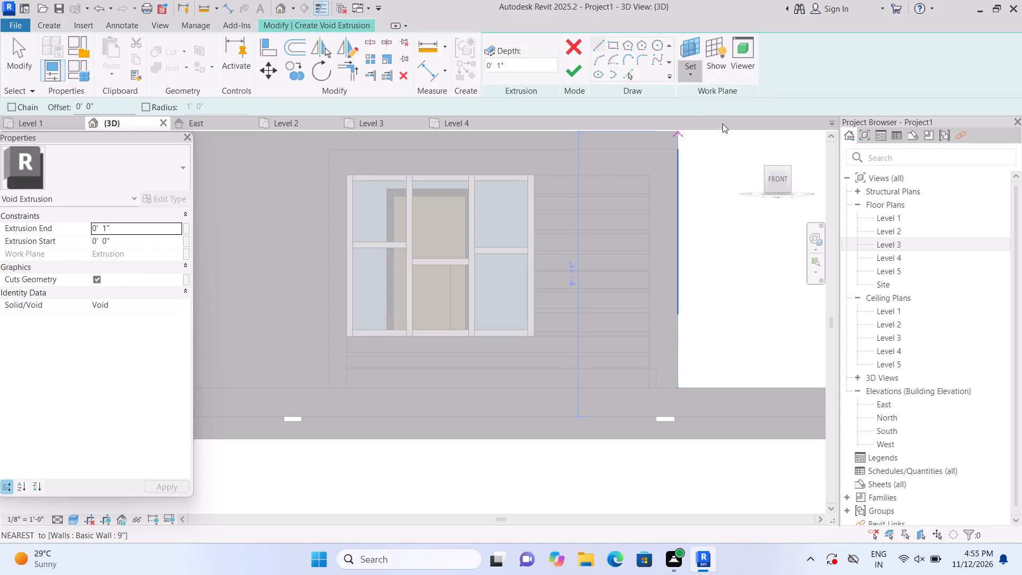
click(615, 242)
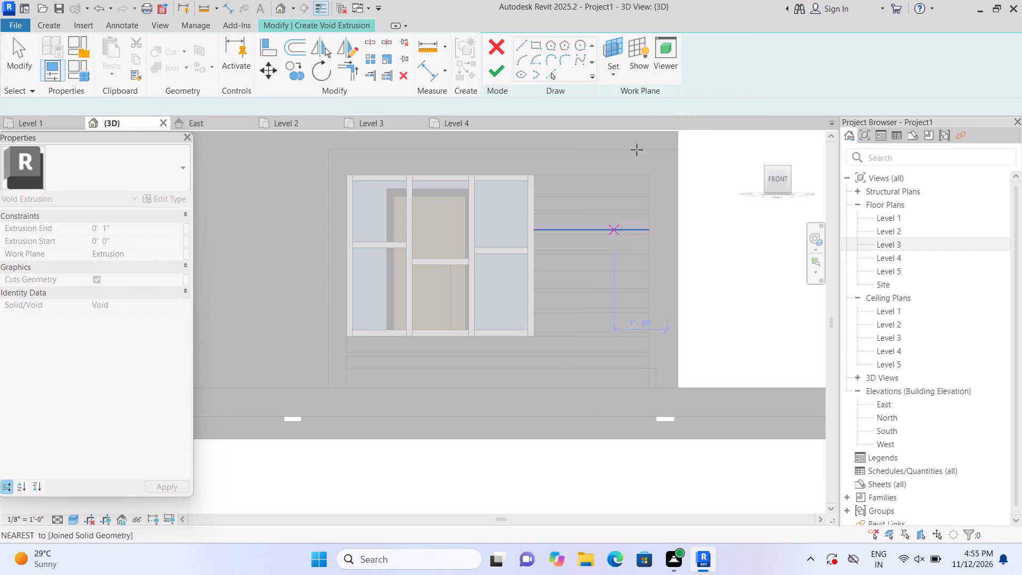
click(615, 44)
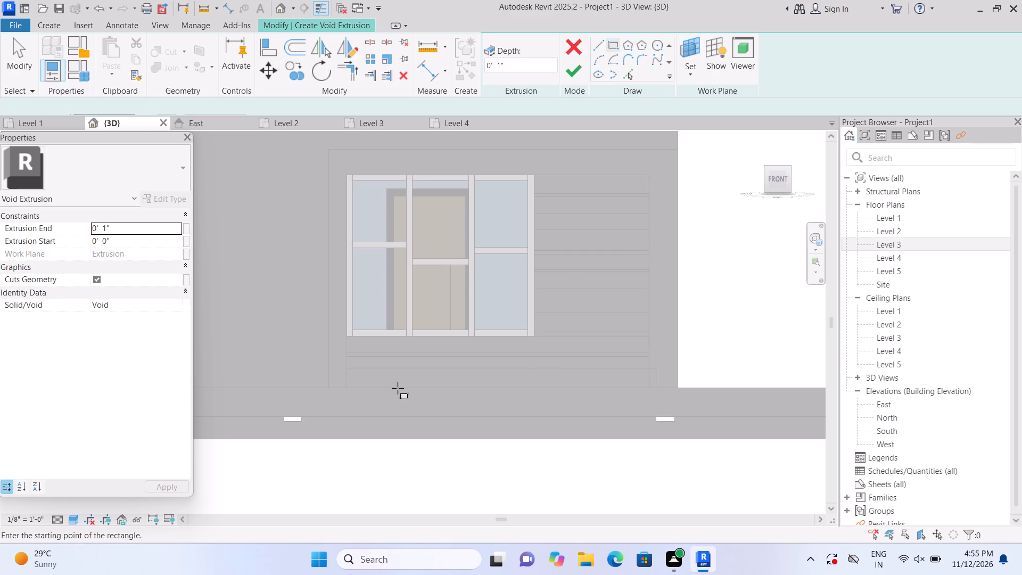
scroll(392, 369, up, 1)
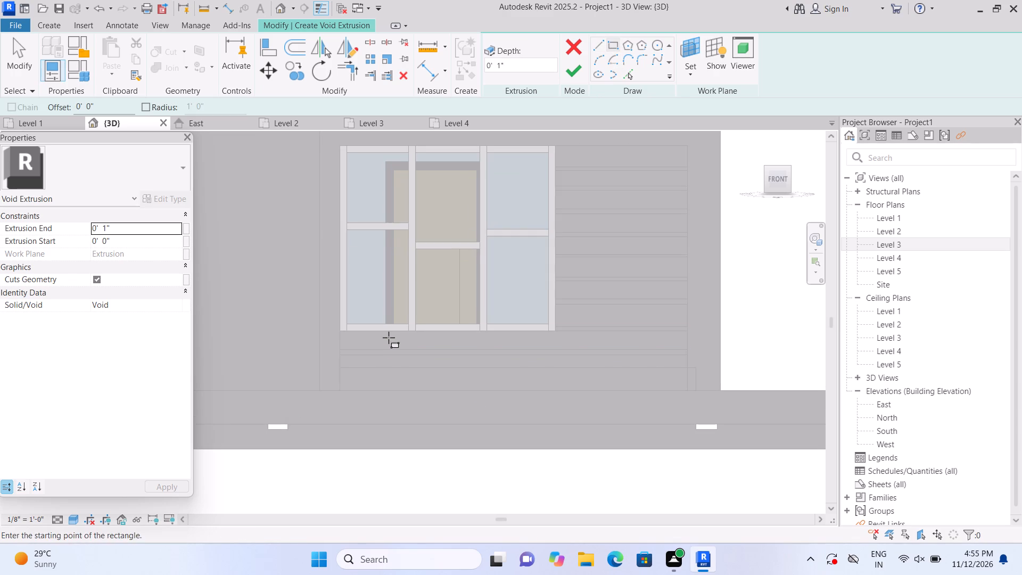
scroll(389, 346, up, 4)
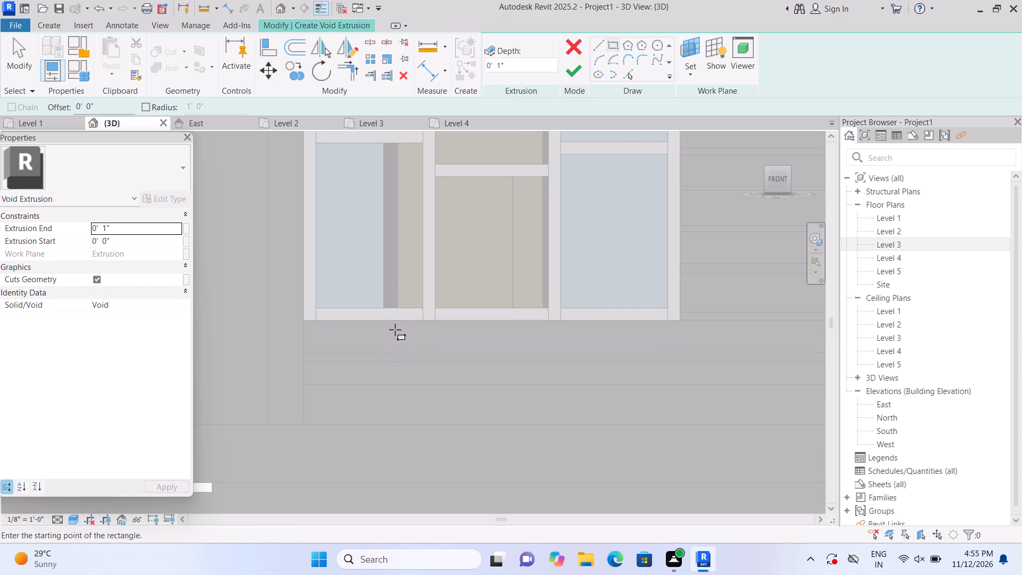
click(366, 322)
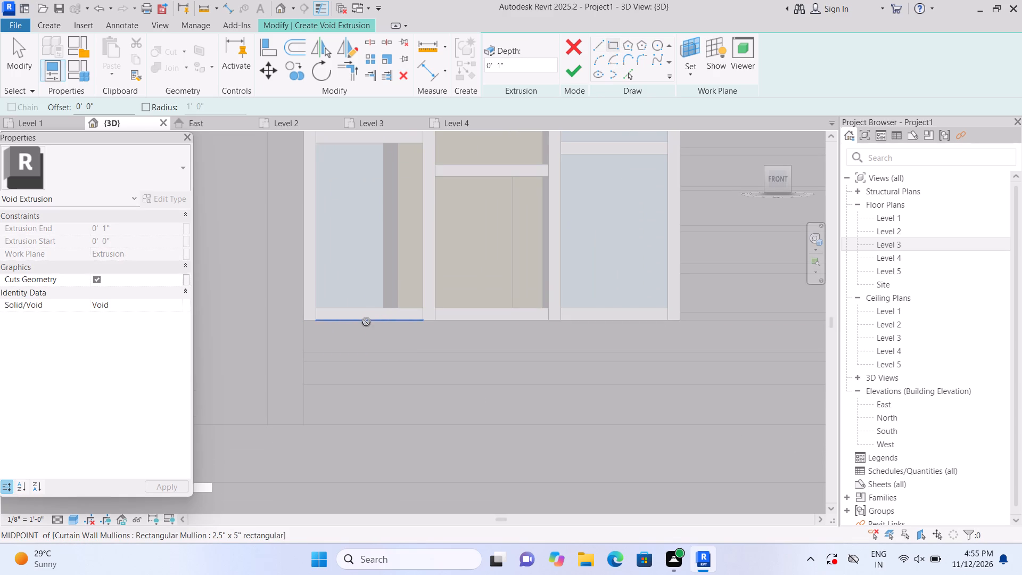
scroll(394, 388, up, 2)
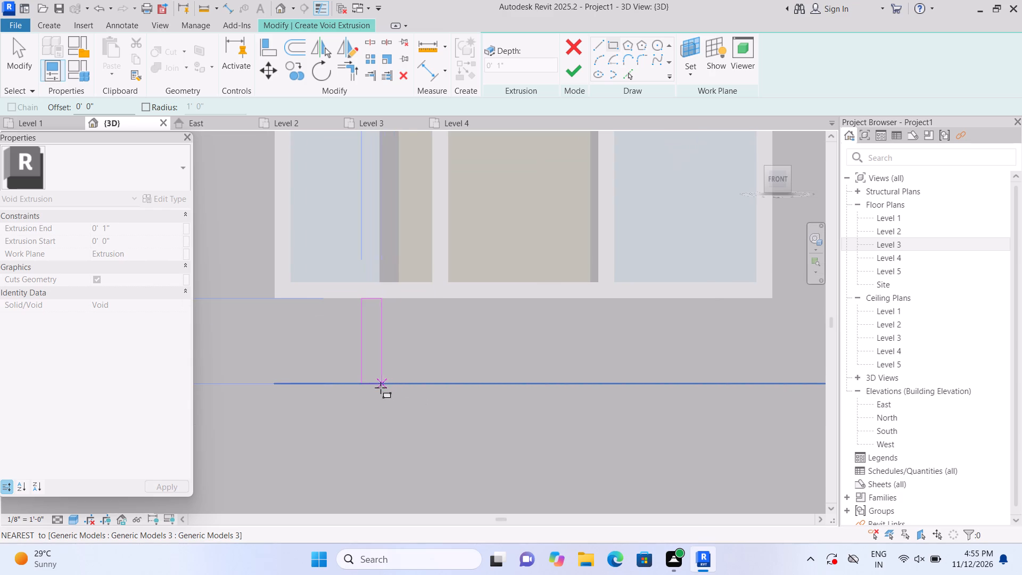
click(367, 388)
key(Escape)
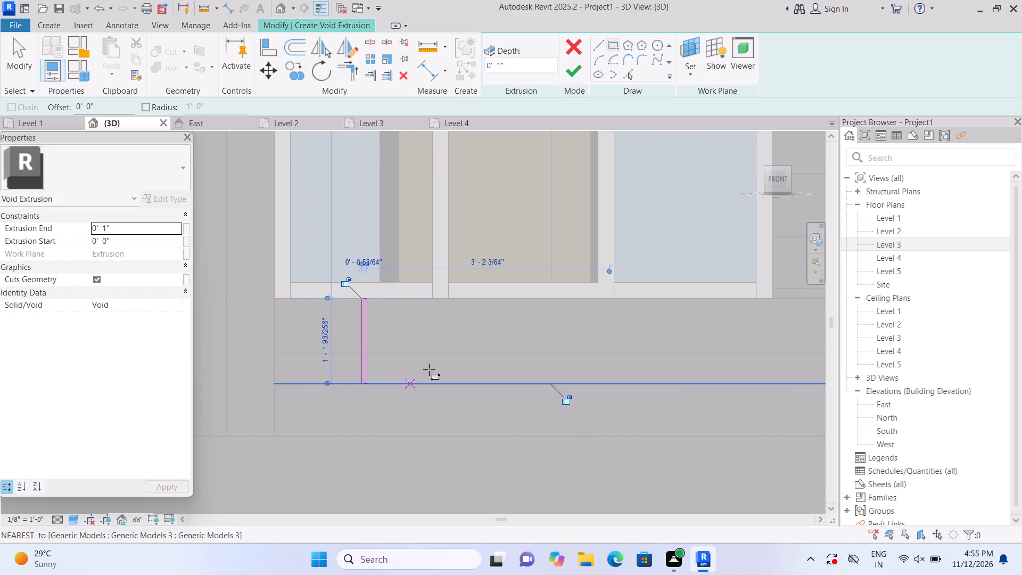
Draw three more vertical groove rectangles about 1' 1 3/8" tall: under the left mullion, the middle pane's centre and near the right mullion.
click(431, 300)
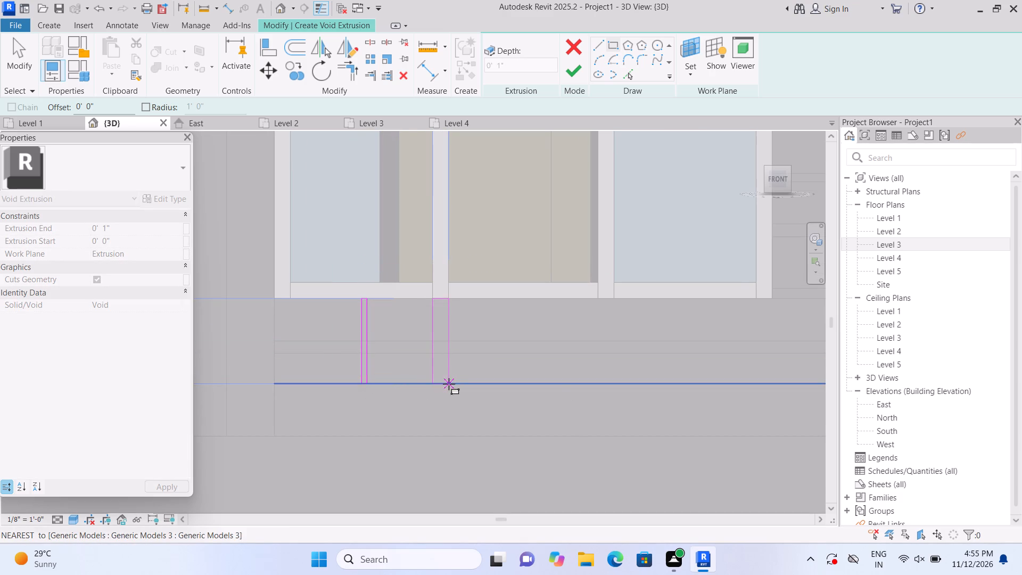
click(440, 386)
key(Escape)
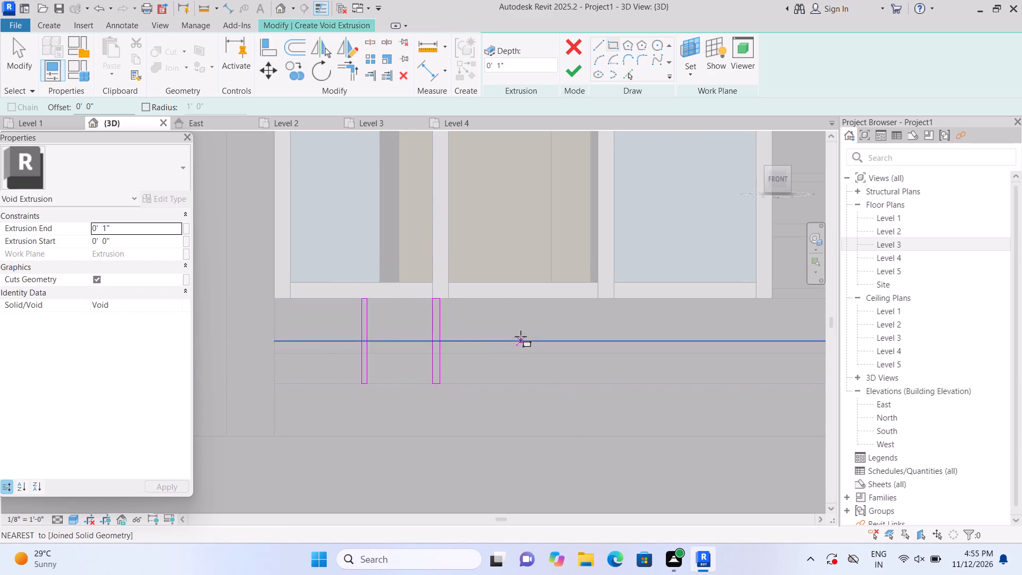
click(504, 302)
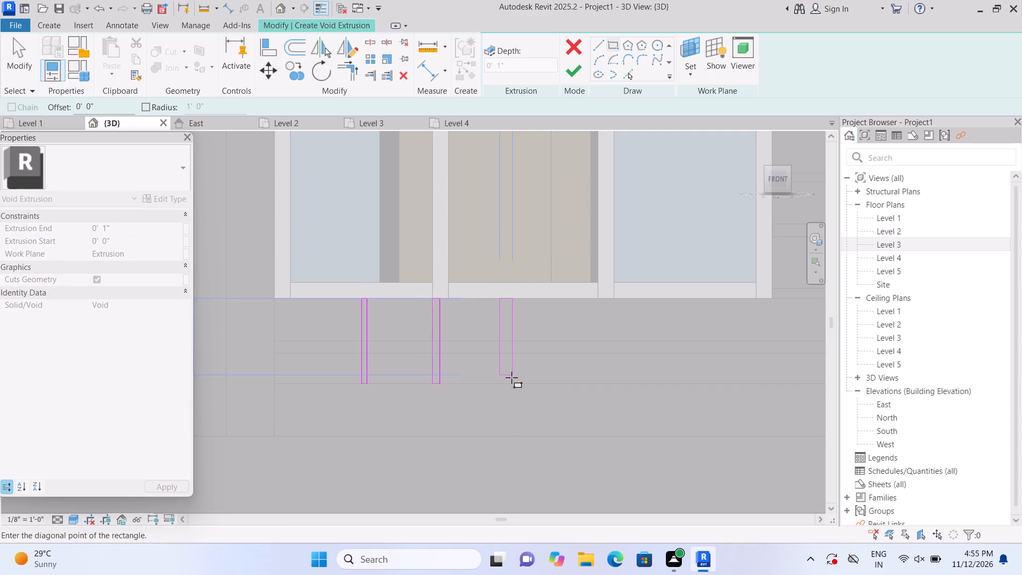
click(506, 382)
key(Escape)
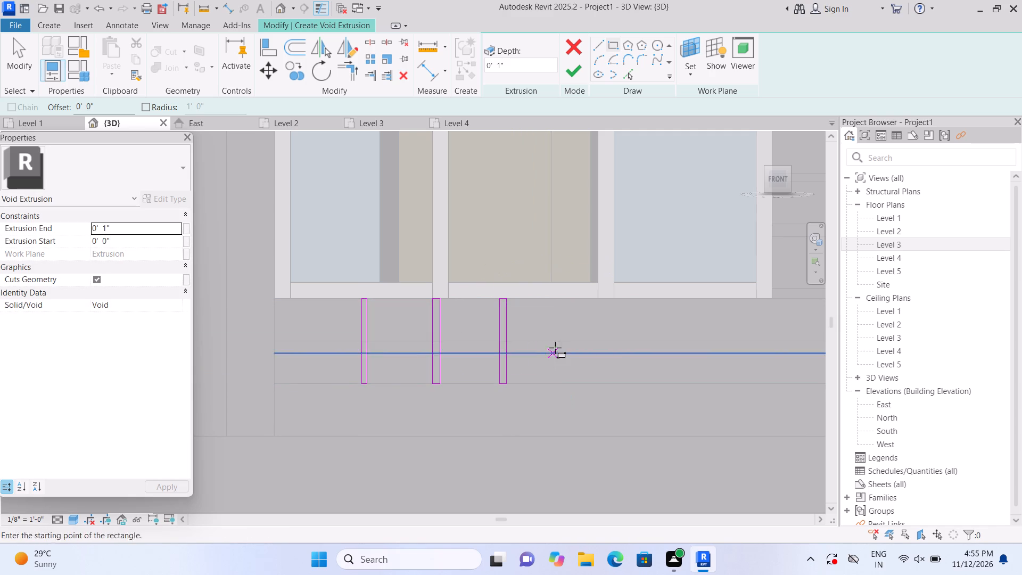
click(574, 302)
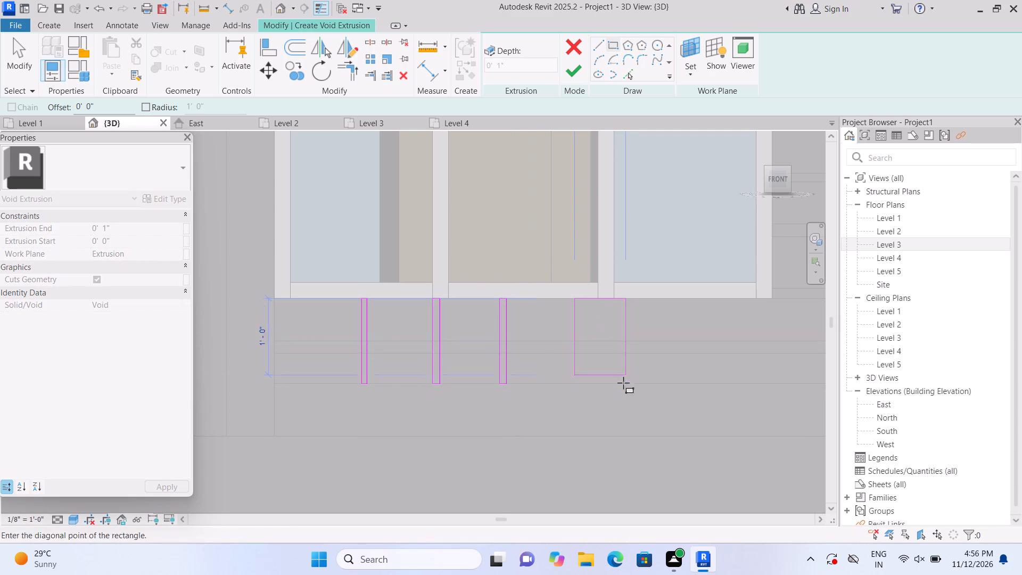
double_click(582, 382)
key(Escape)
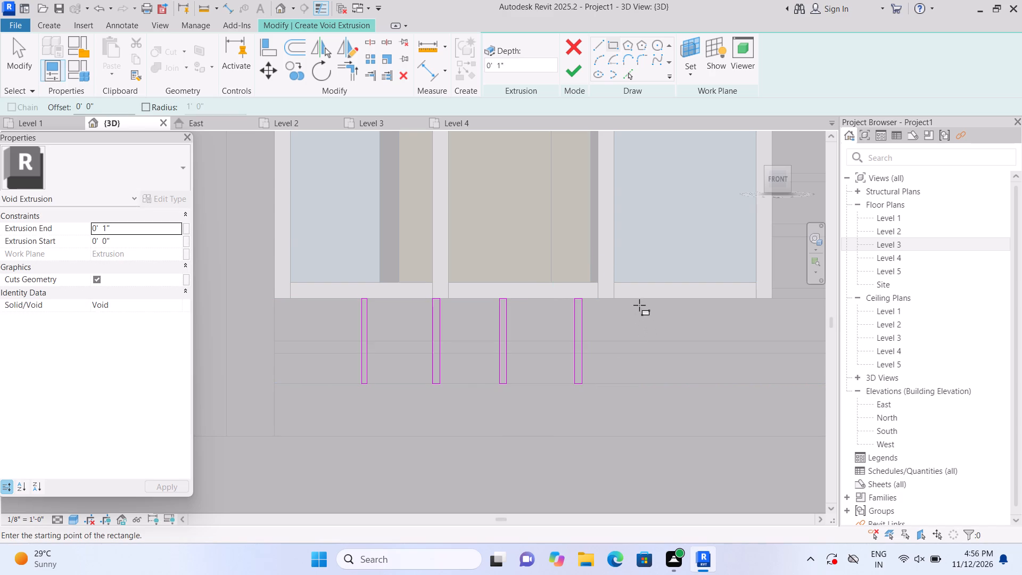
Draw three more vertical groove rectangles about 1' 1 3/8" tall below the window's right pane, the last under its right frame edge.
click(639, 303)
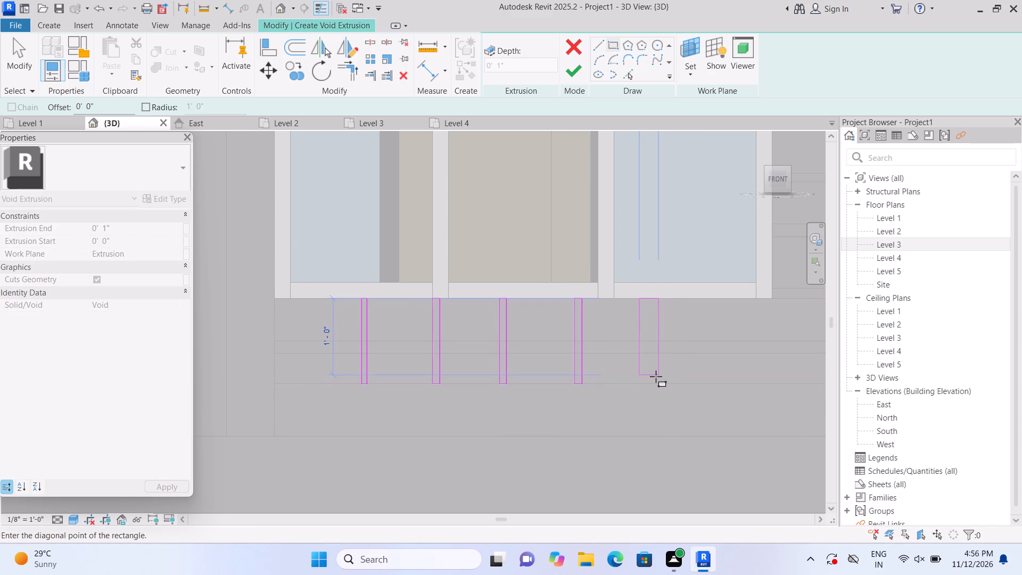
click(647, 380)
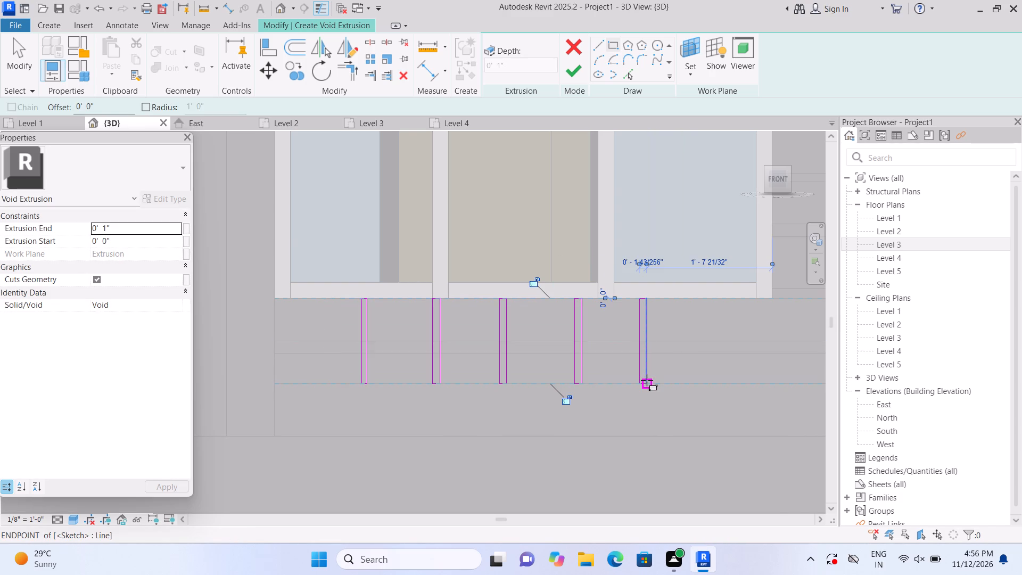
key(Escape)
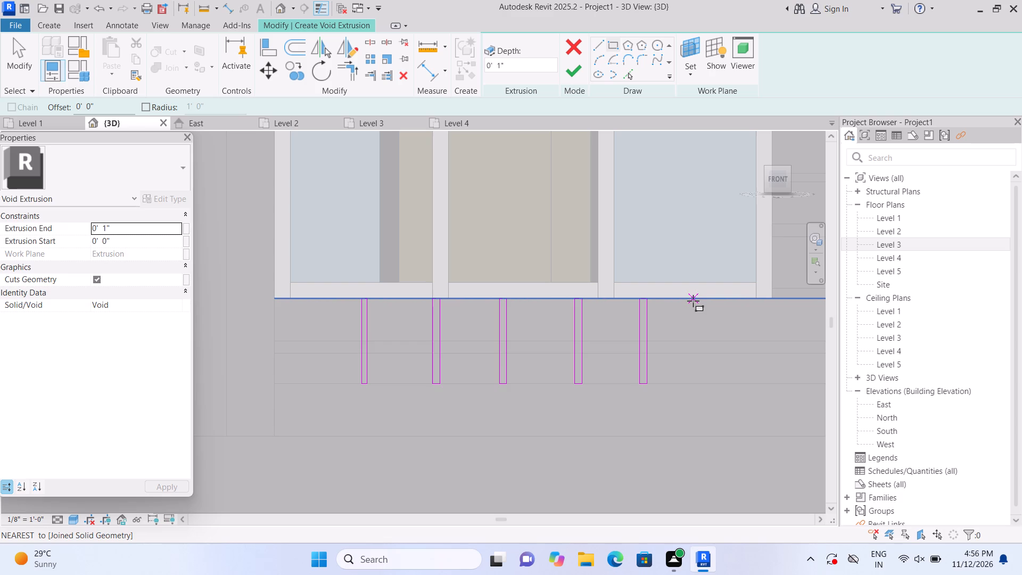
click(693, 301)
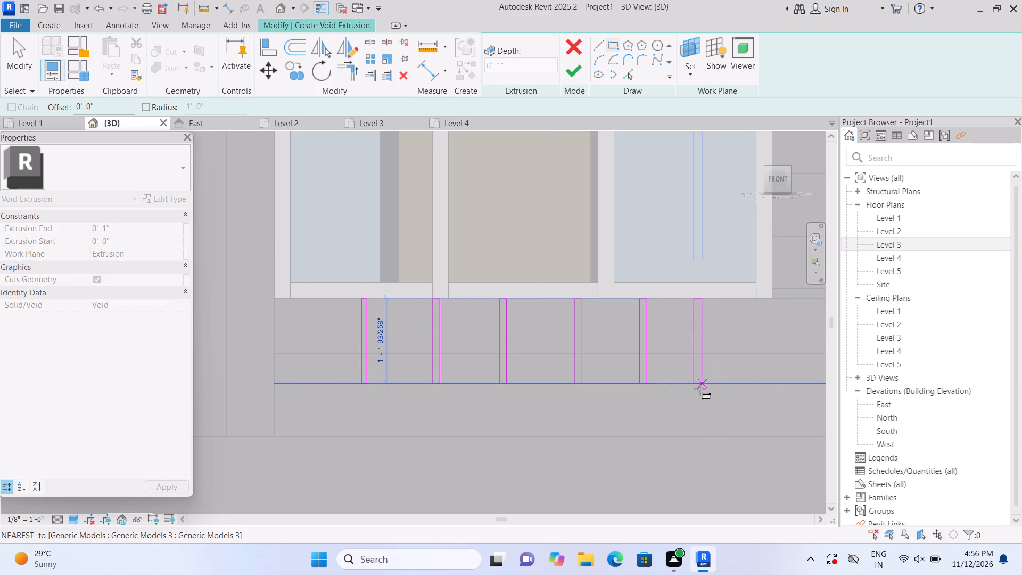
click(698, 389)
key(Escape)
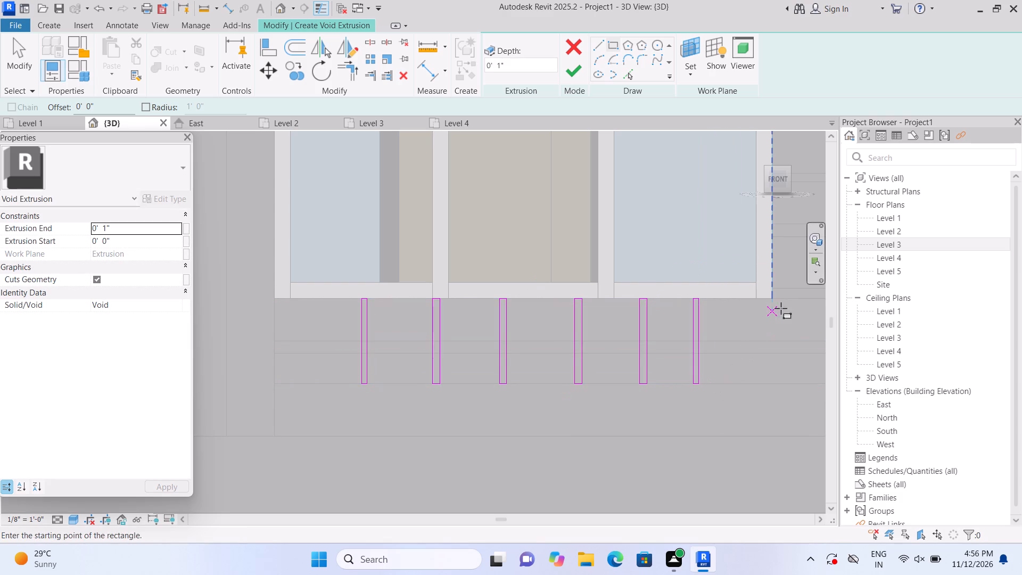
click(767, 300)
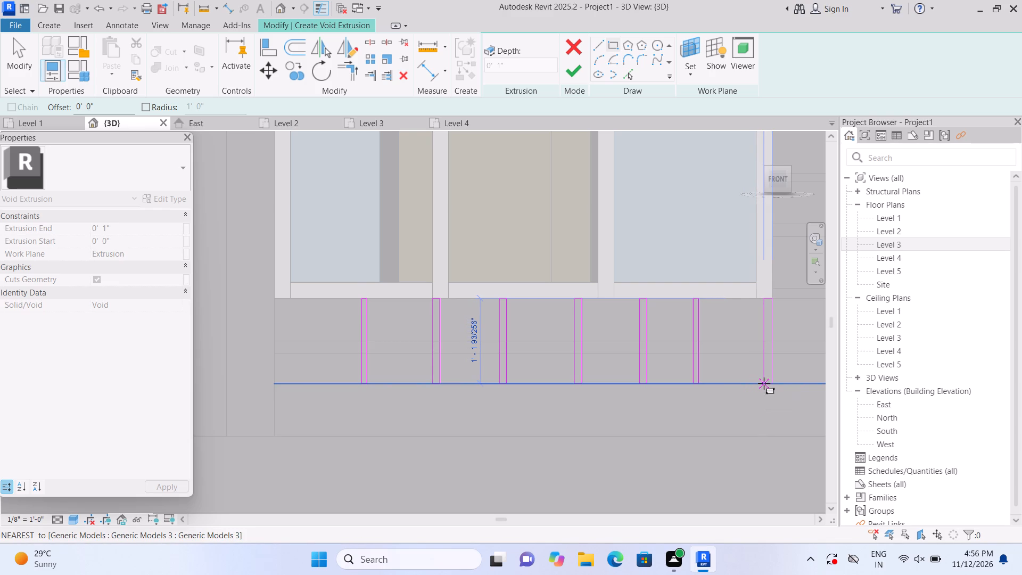
click(764, 383)
key(Escape)
Draw two vertical groove rectangles about 6' 8 1/2" tall across the horizontal grooves beside the window, and finish the void extrusion.
scroll(749, 400, down, 4)
middle_drag(743, 422, 418, 466)
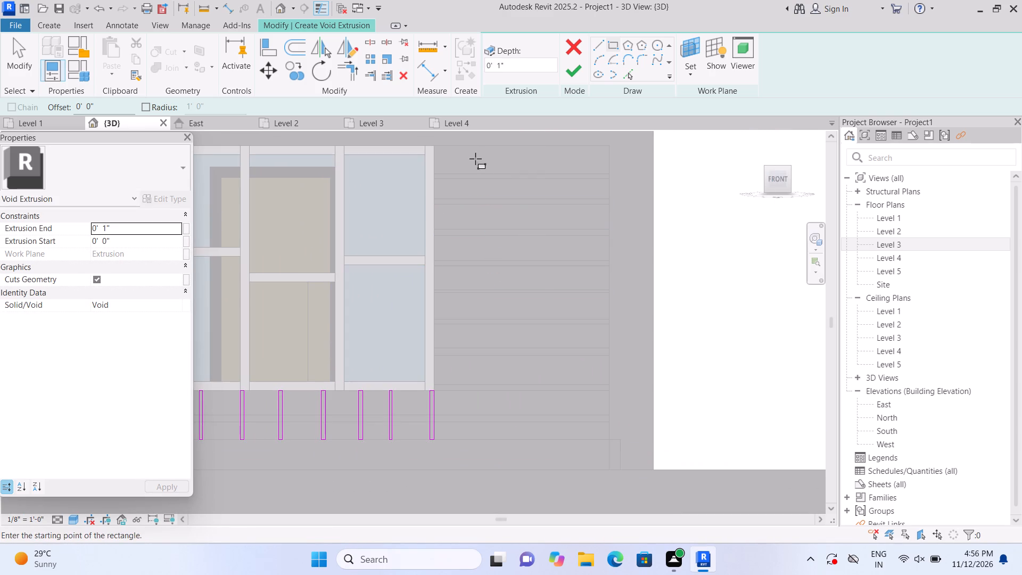
click(487, 149)
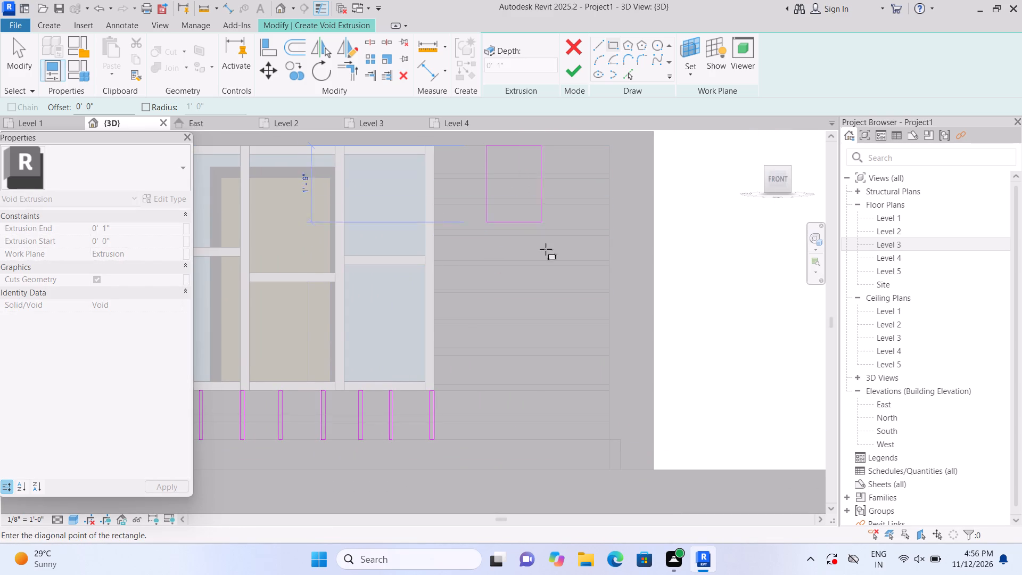
double_click(495, 439)
key(Escape)
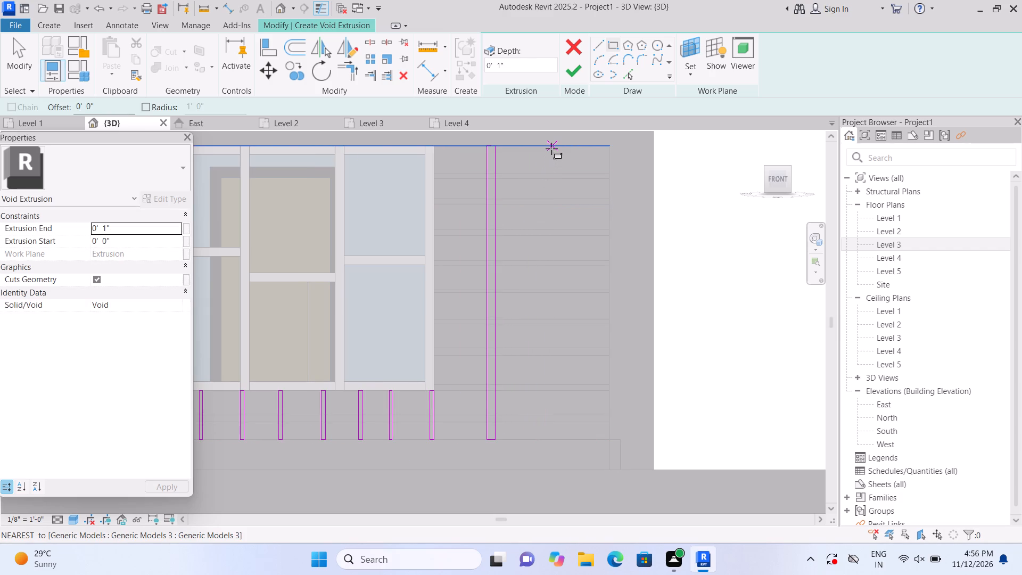
click(550, 147)
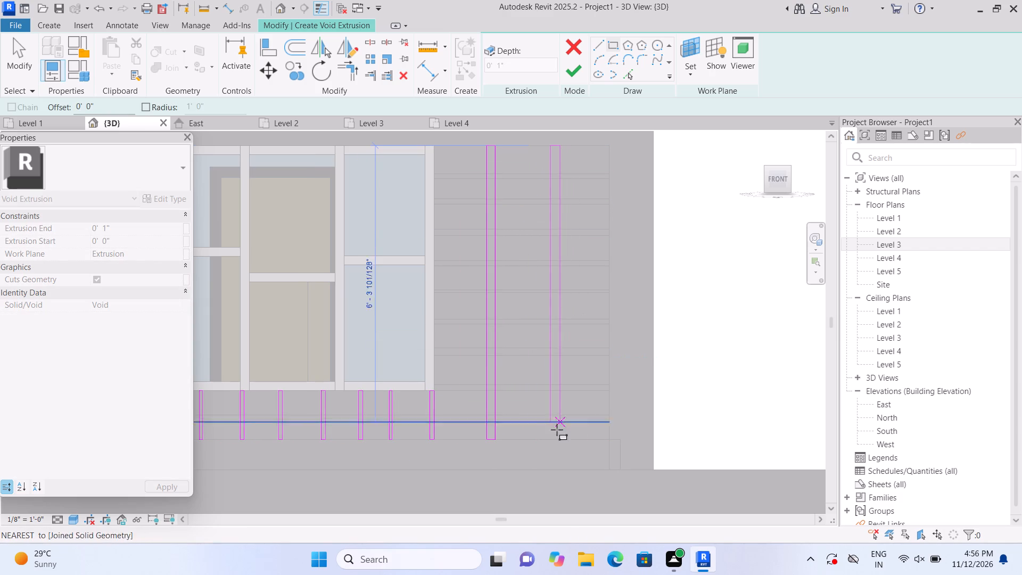
scroll(556, 438, up, 3)
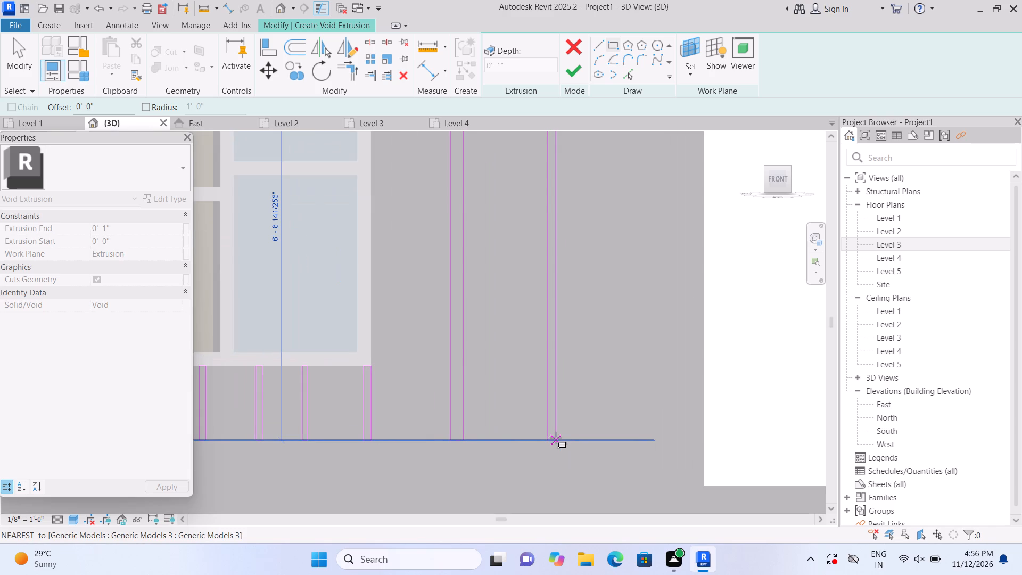
double_click(557, 439)
key(Escape)
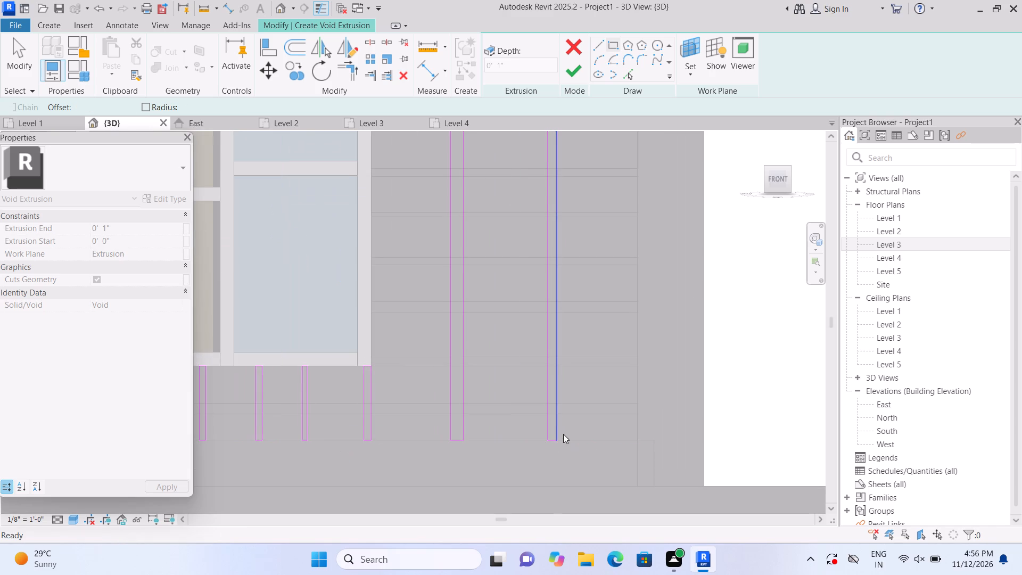
scroll(583, 433, down, 8)
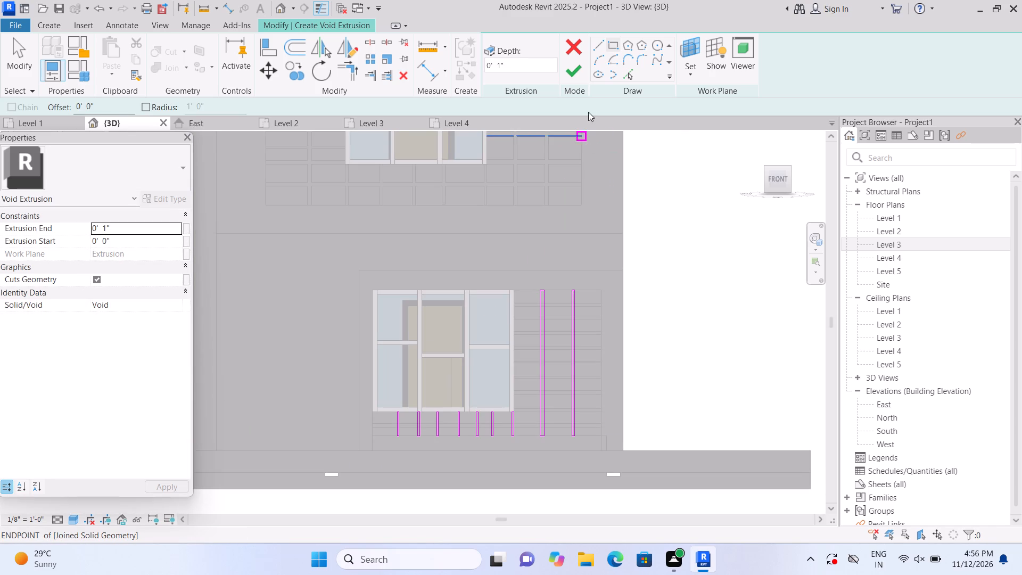
click(575, 73)
click(676, 277)
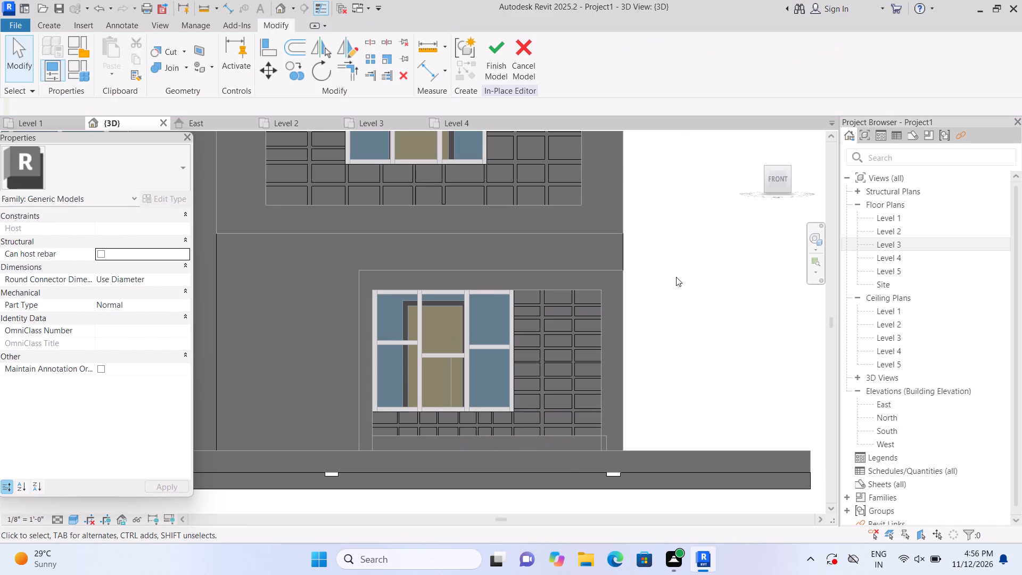
Examine the grooved panels and surrounding walls across the whole front facade.
scroll(680, 277, down, 6)
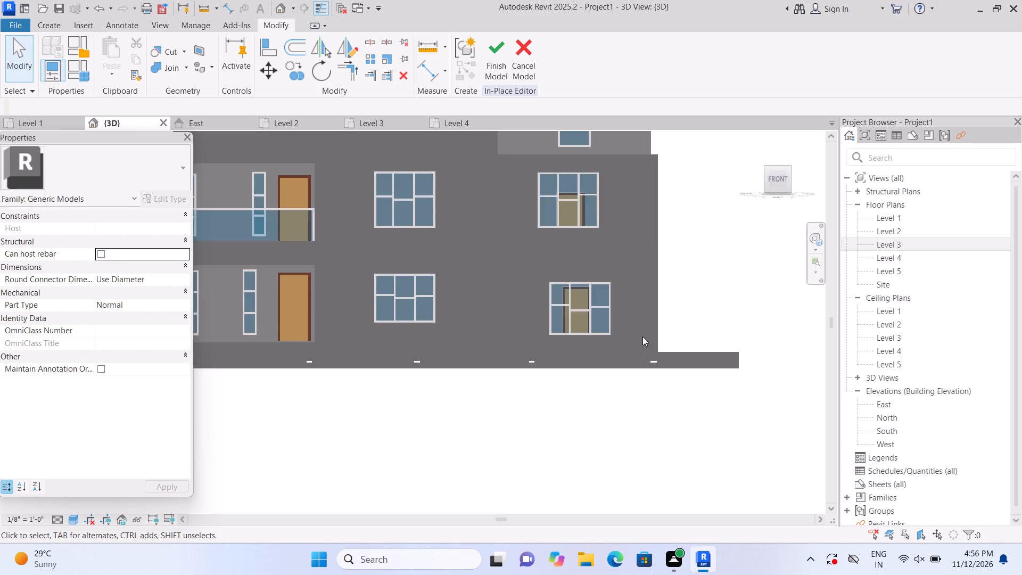
scroll(635, 342, up, 4)
scroll(743, 260, down, 5)
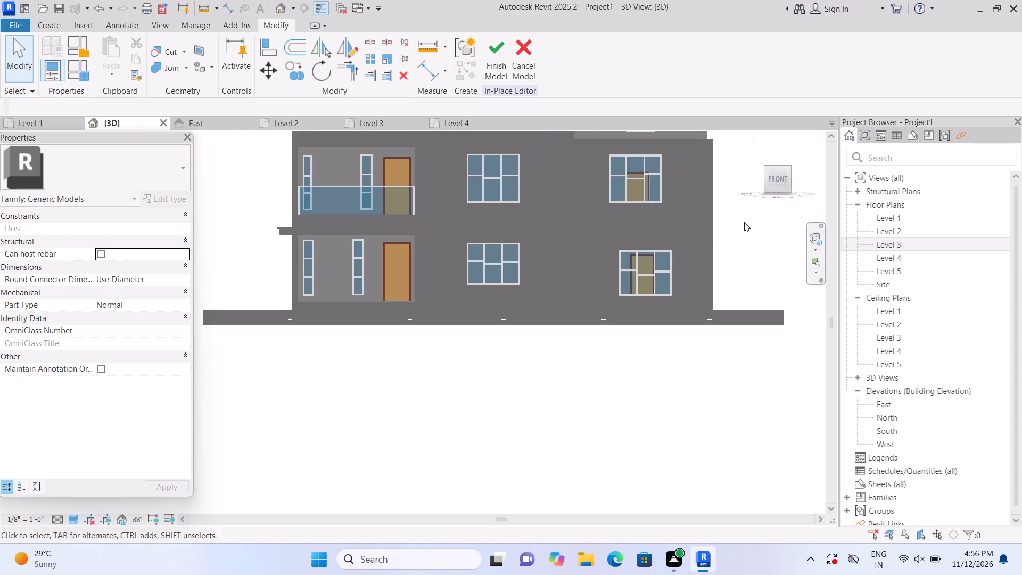
scroll(737, 388, up, 1)
scroll(729, 524, up, 1)
scroll(714, 459, down, 4)
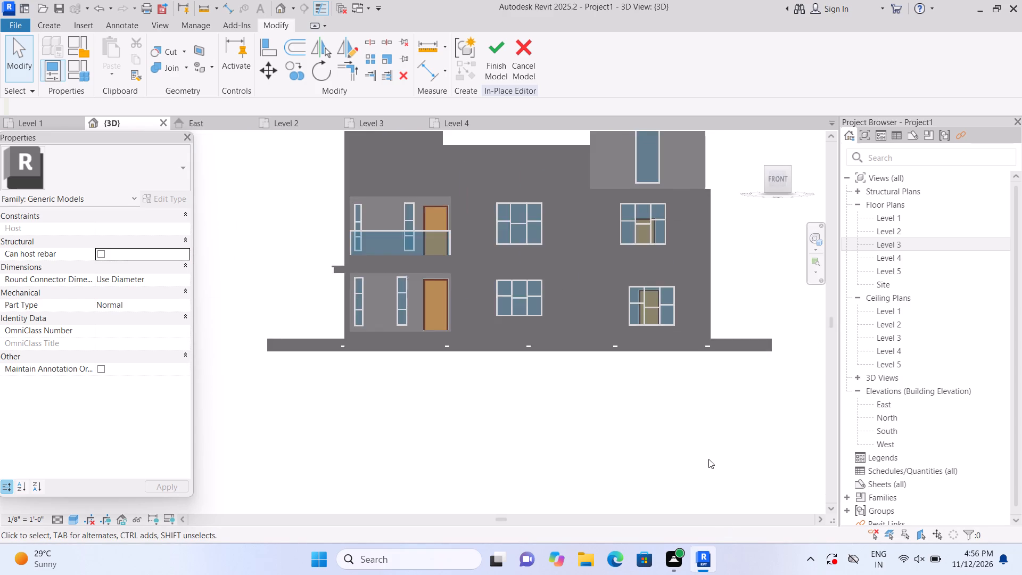
scroll(637, 324, up, 4)
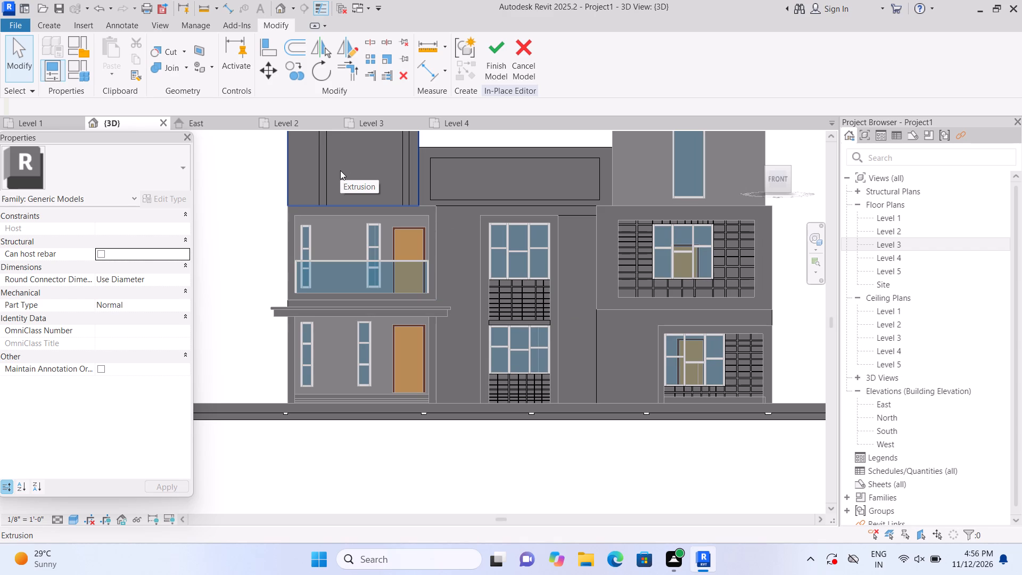
Join the vertical wall strip beside the centre window bay with the horizontal band above it using Join Geometry.
scroll(340, 170, up, 1)
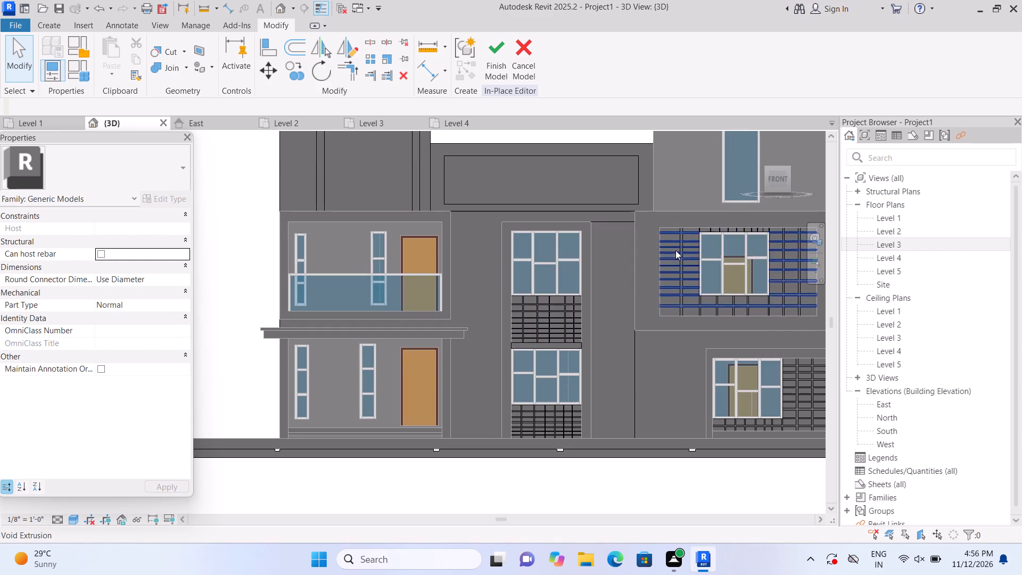
scroll(657, 241, up, 2)
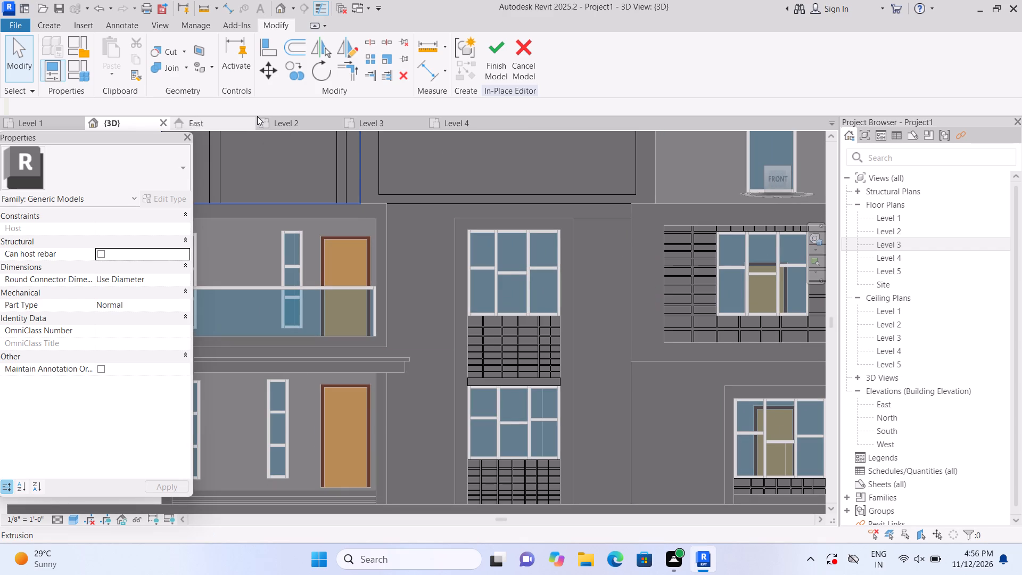
click(184, 69)
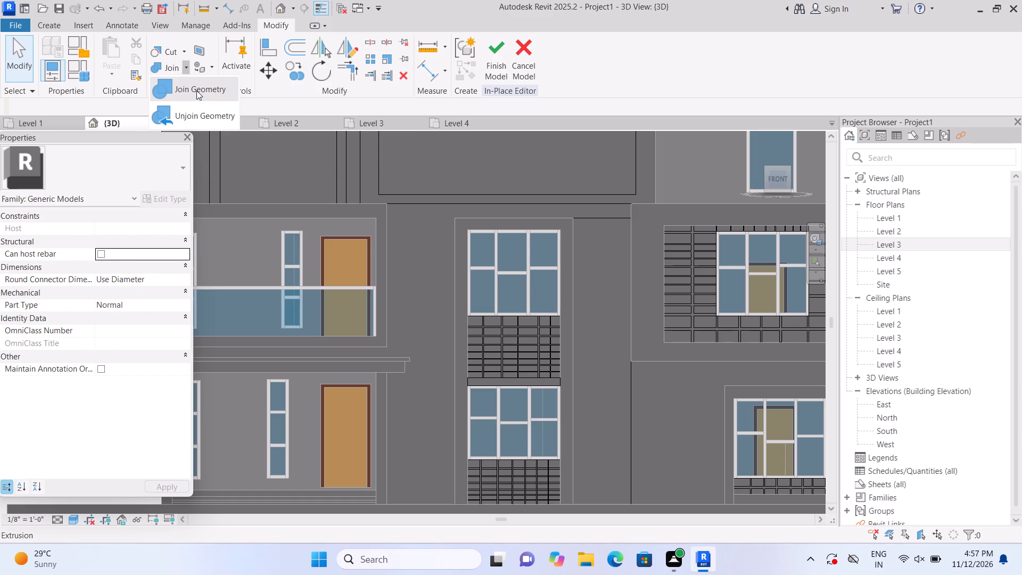
click(196, 91)
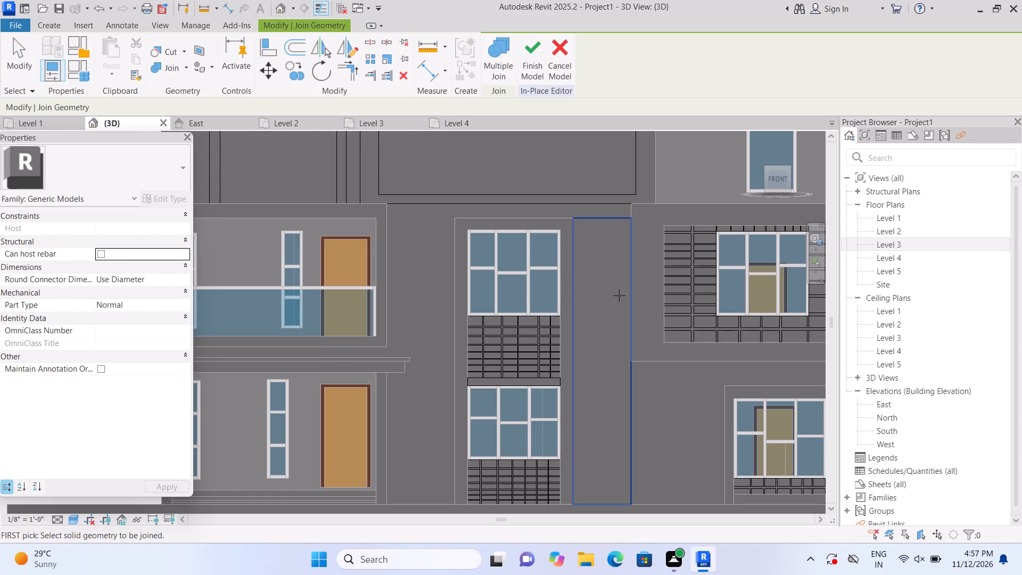
click(619, 295)
click(605, 215)
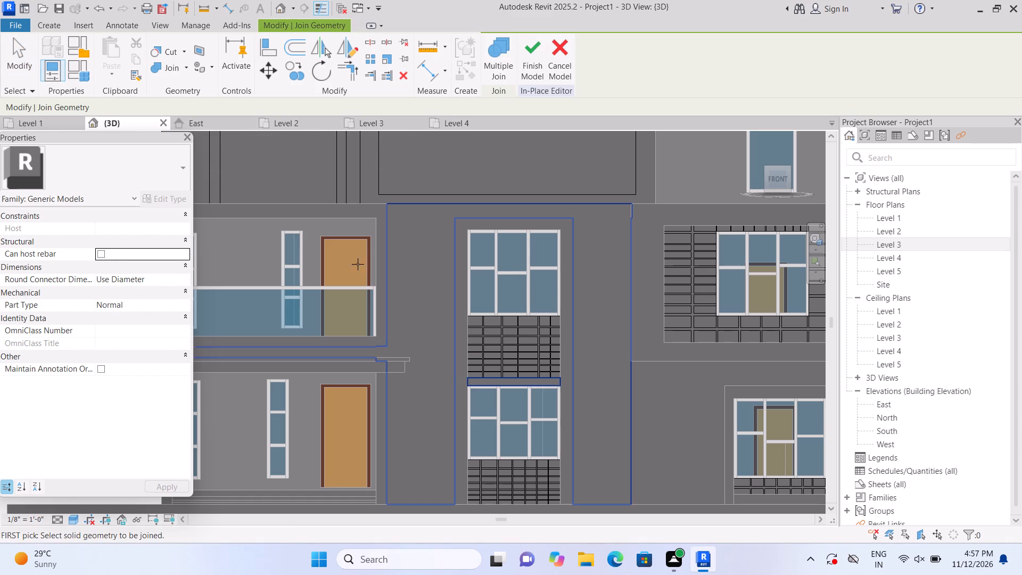
Start a new void form in the in-place model.
click(56, 22)
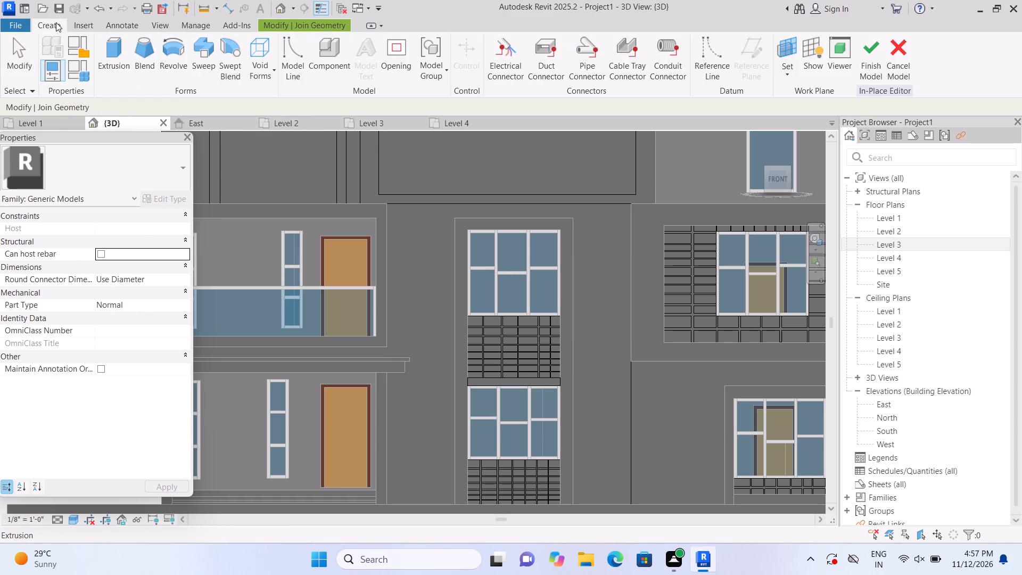
click(275, 72)
click(279, 93)
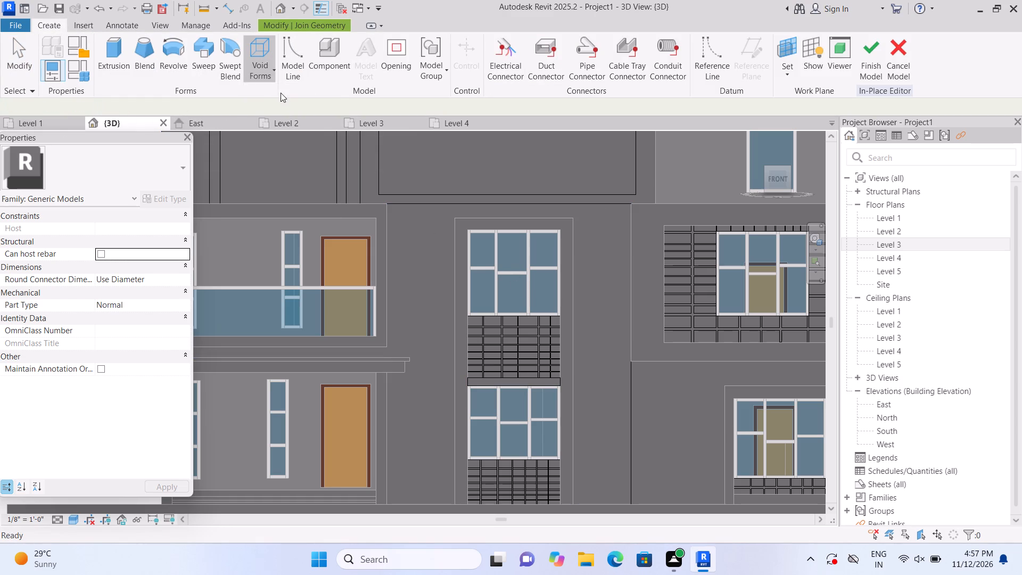
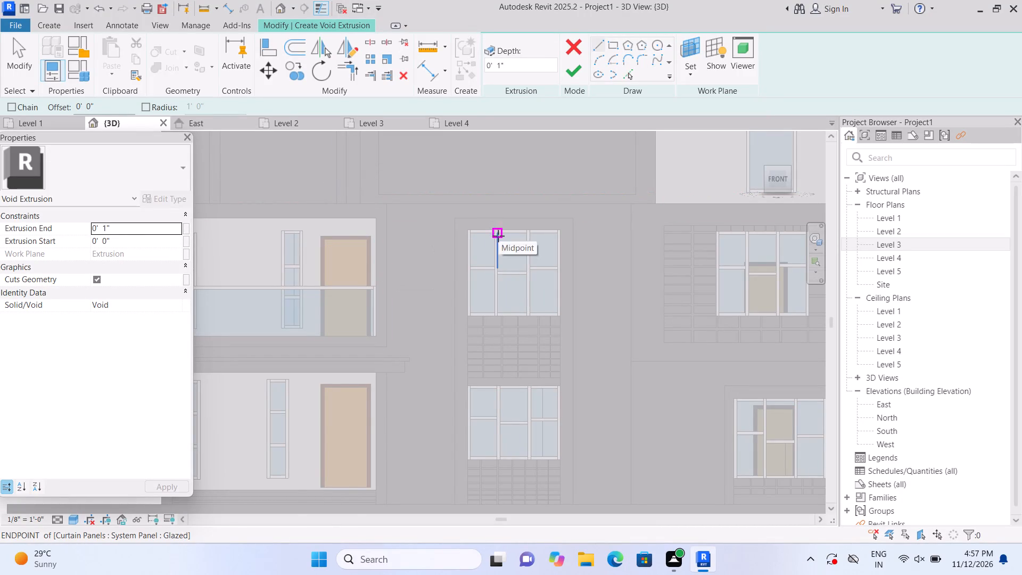
Draw a thin horizontal groove rectangle spanning the full width of the centre bay, just above the upper window surround.
scroll(498, 236, up, 1)
scroll(423, 224, up, 3)
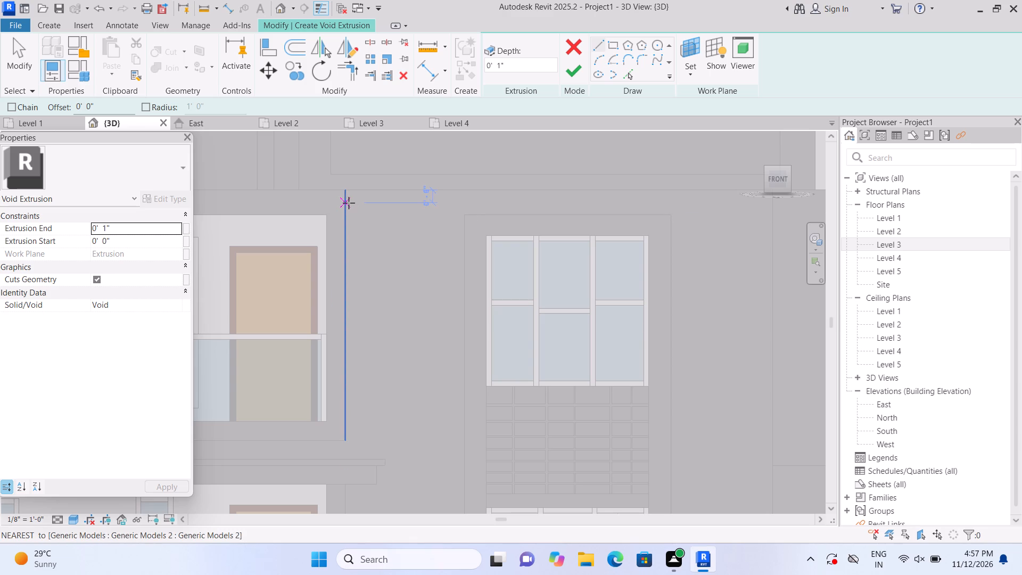
scroll(349, 203, up, 2)
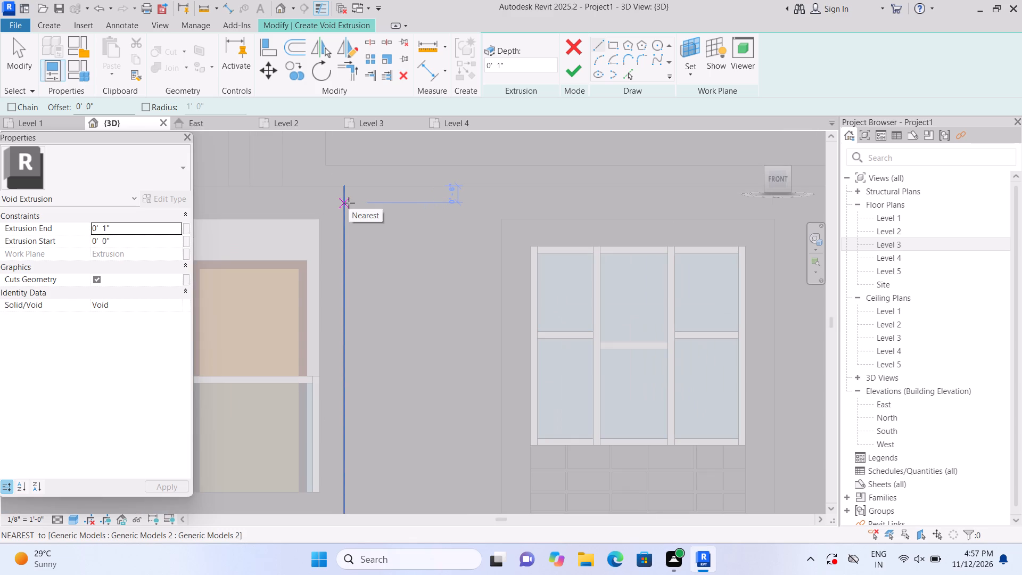
click(349, 203)
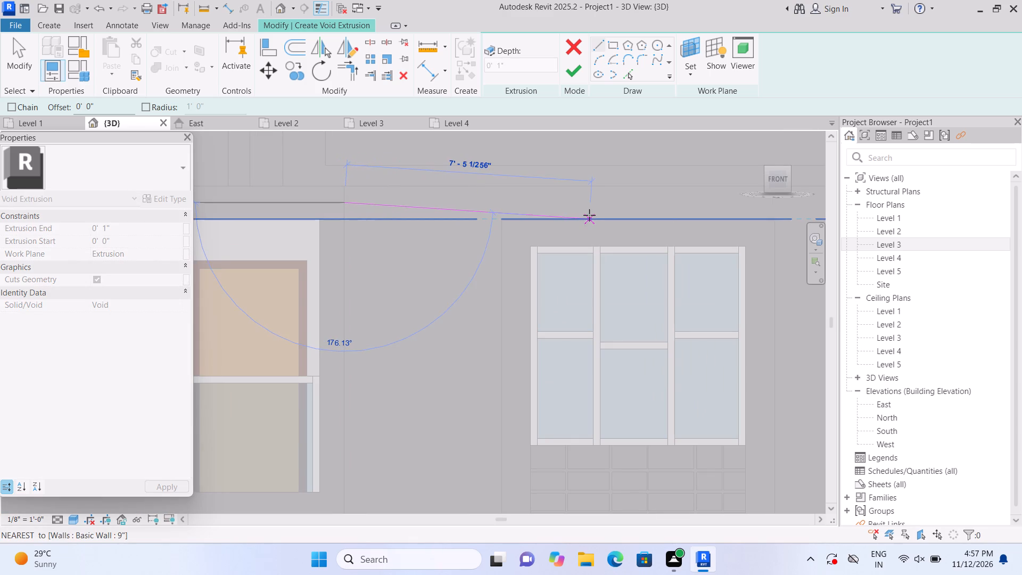
click(611, 46)
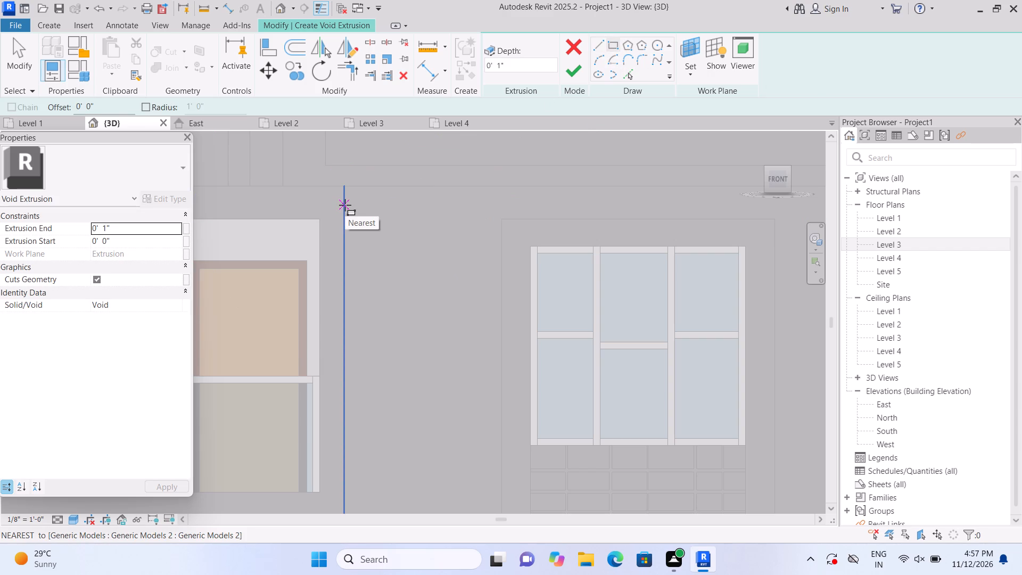
click(345, 205)
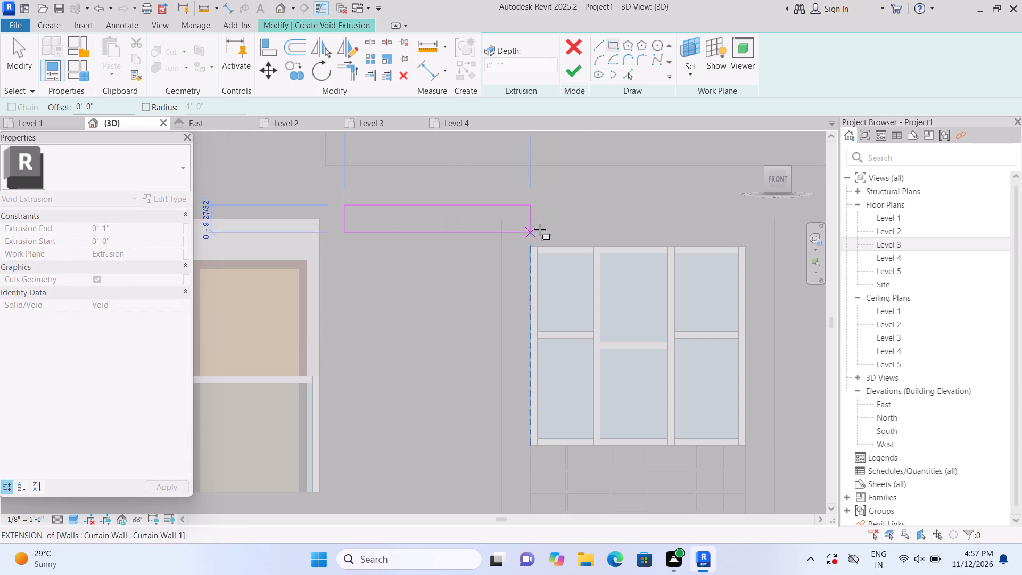
middle_drag(735, 218, 581, 236)
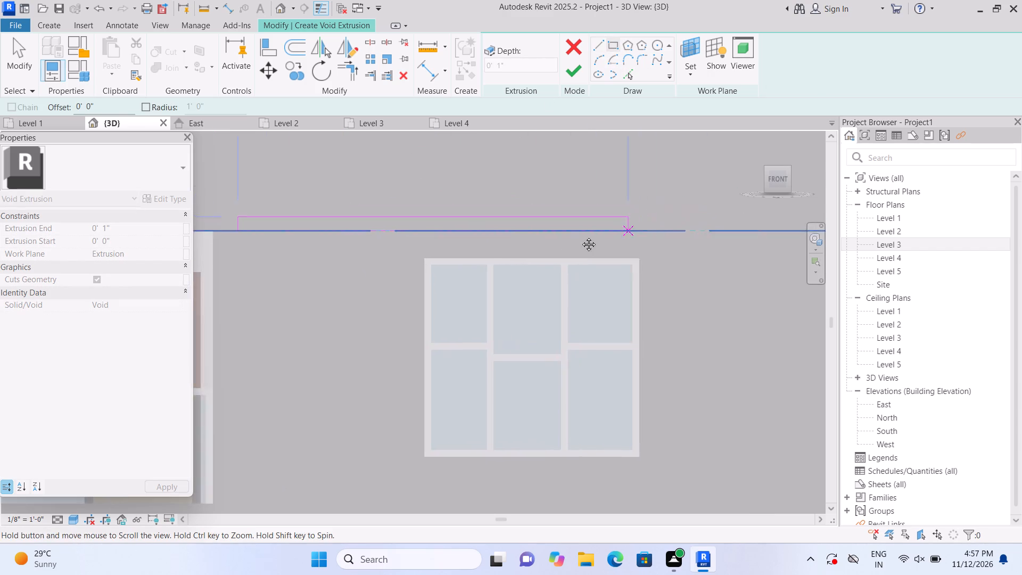
middle_drag(581, 236, 576, 238)
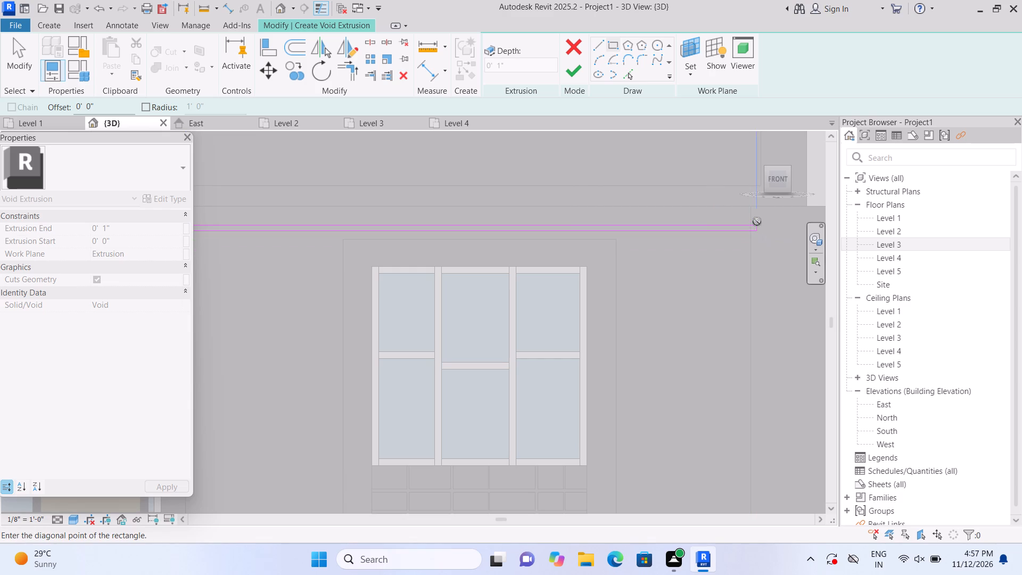
scroll(755, 233, up, 5)
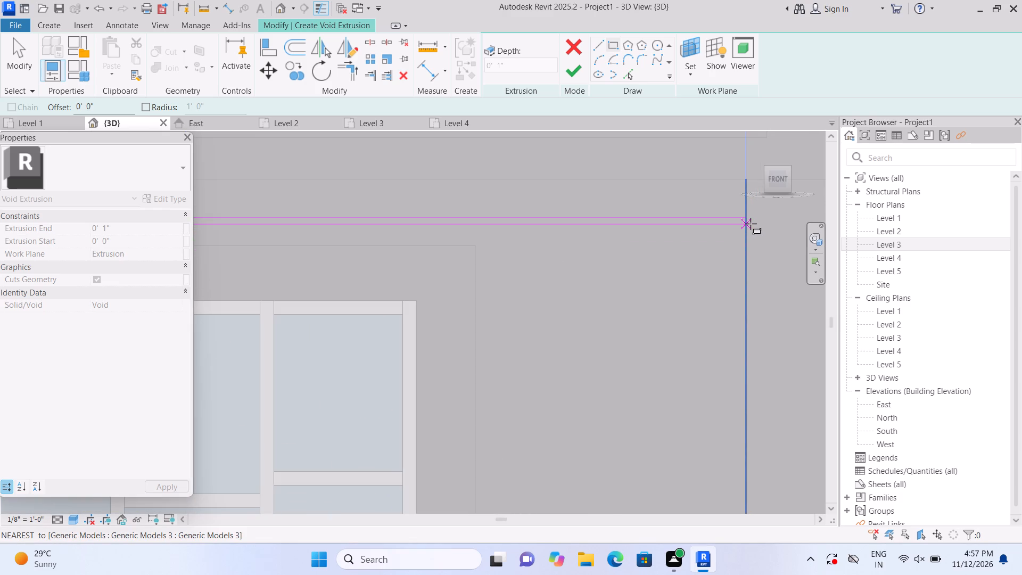
click(750, 223)
scroll(769, 234, down, 9)
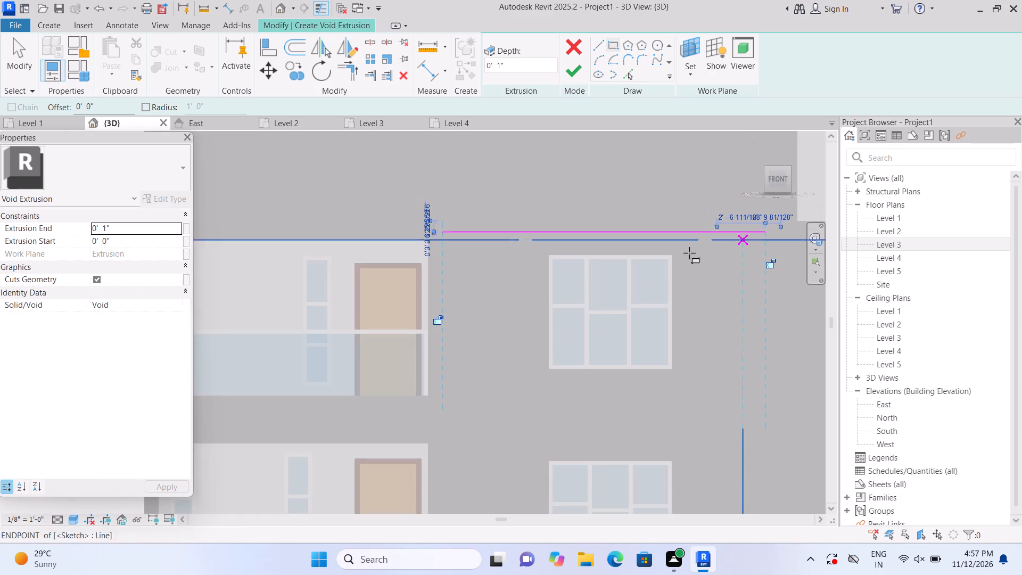
key(Escape)
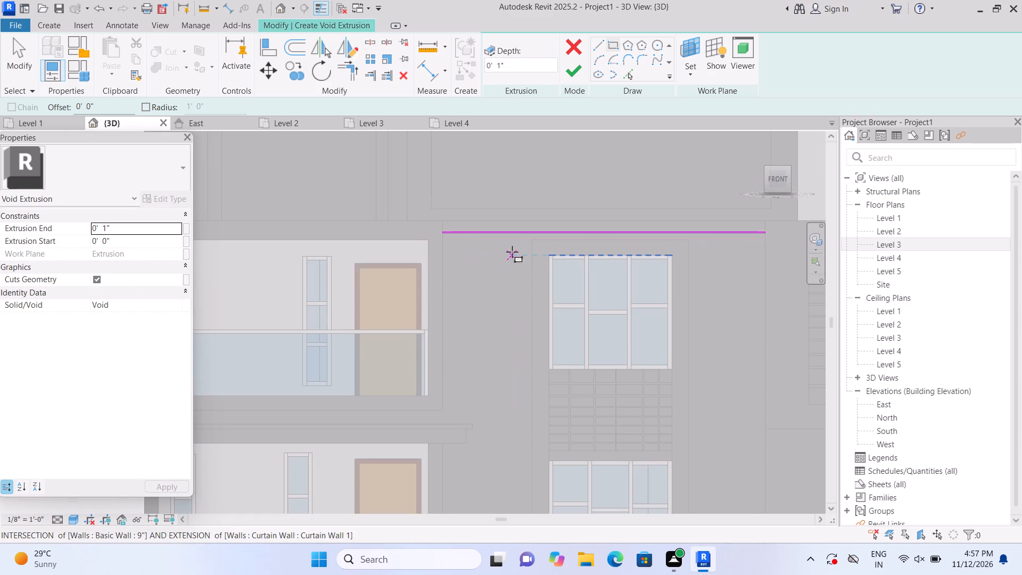
Draw four horizontal groove rectangles about 4' 9" wide, spaced down the wall between the balcony side and the upper window surround.
click(443, 254)
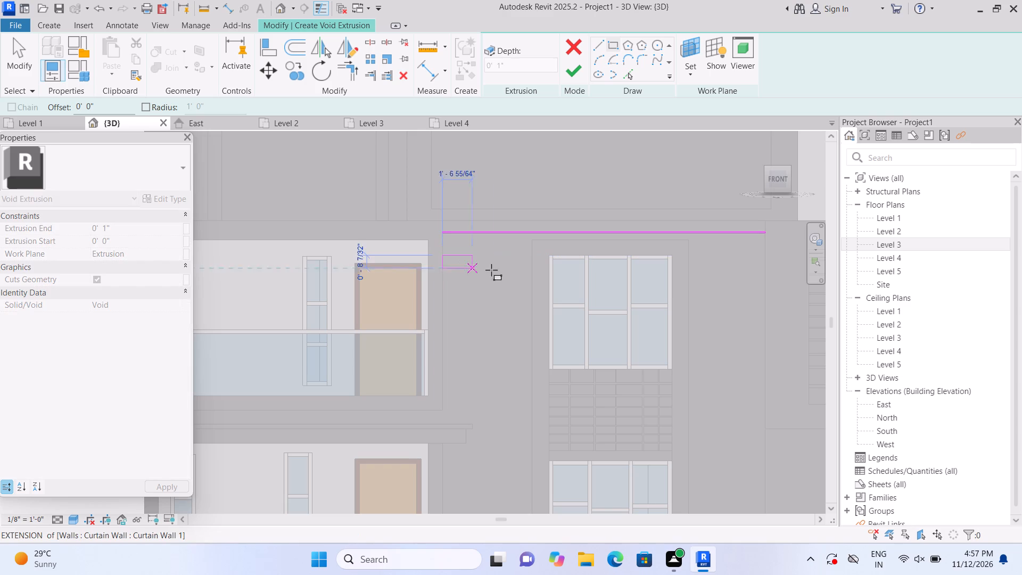
scroll(514, 280, up, 3)
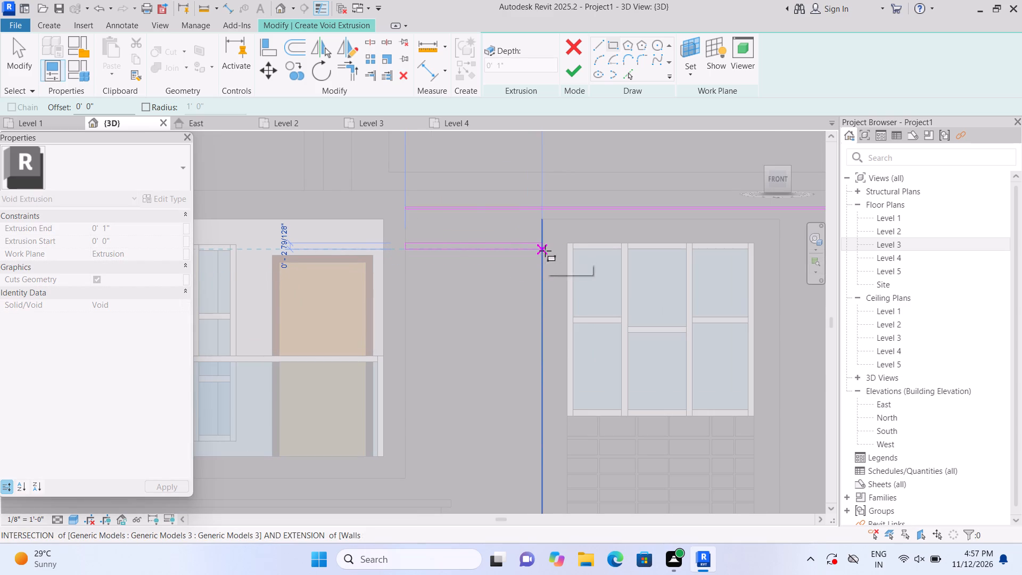
click(545, 251)
key(Escape)
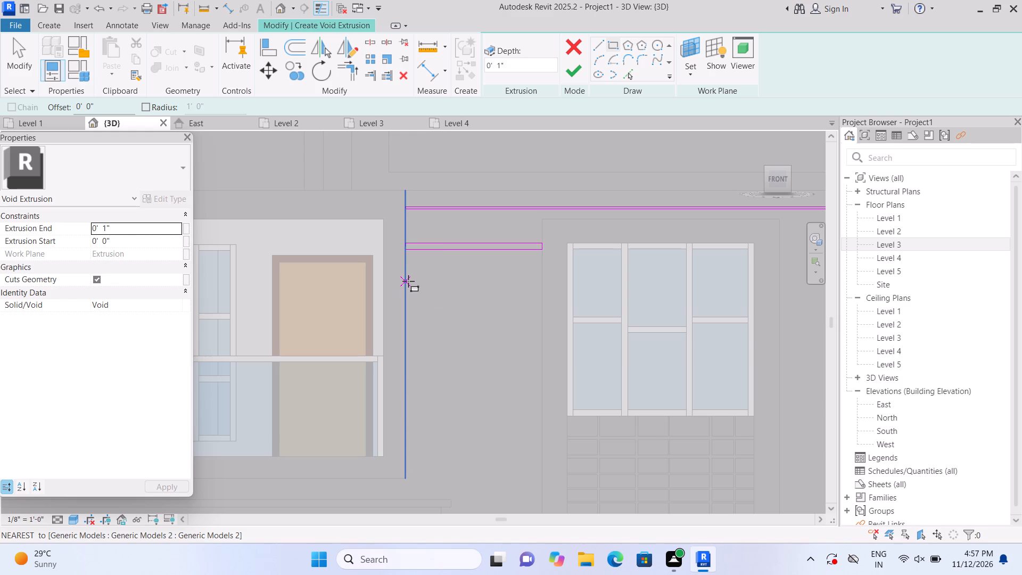
click(408, 281)
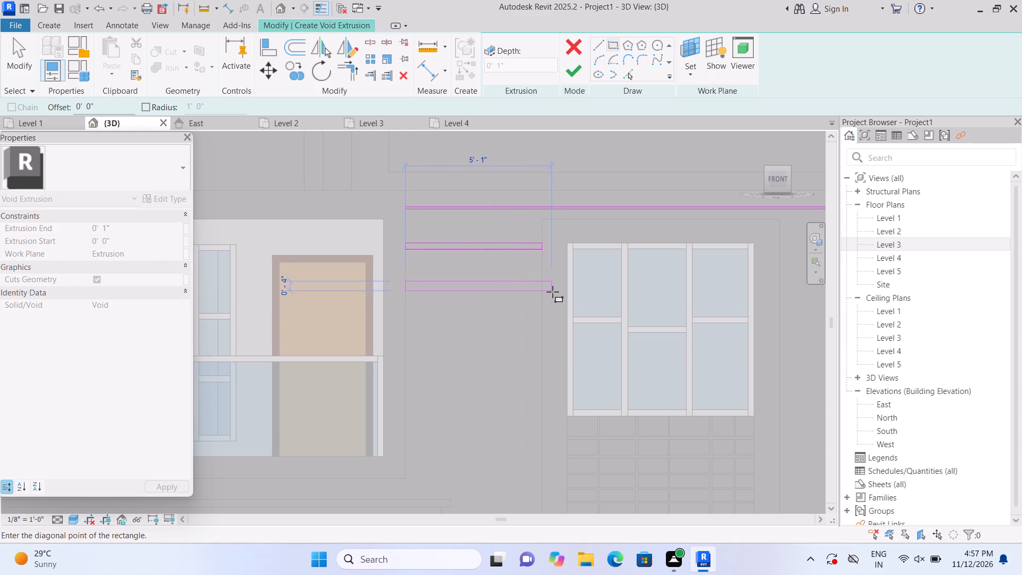
click(543, 285)
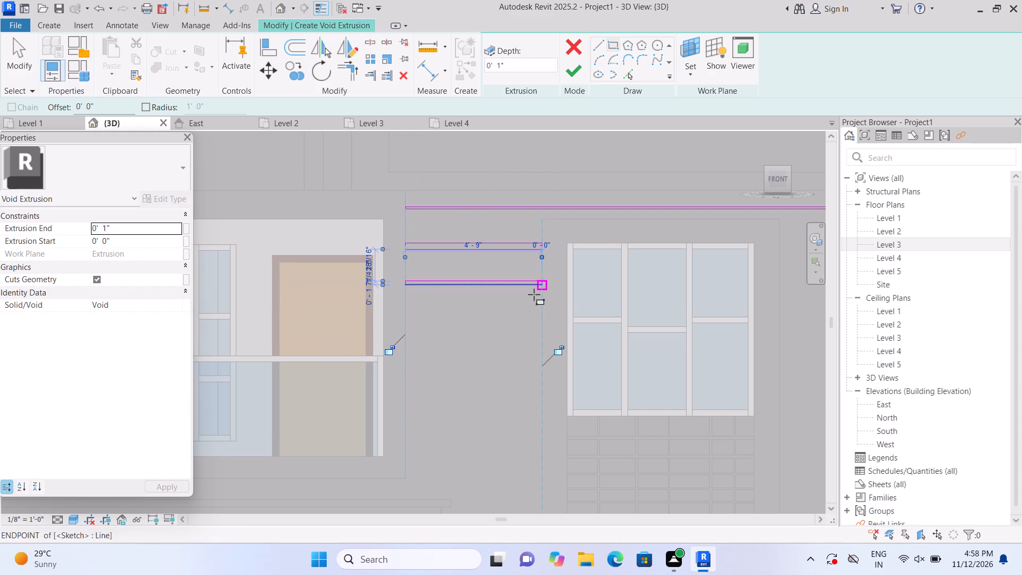
key(Escape)
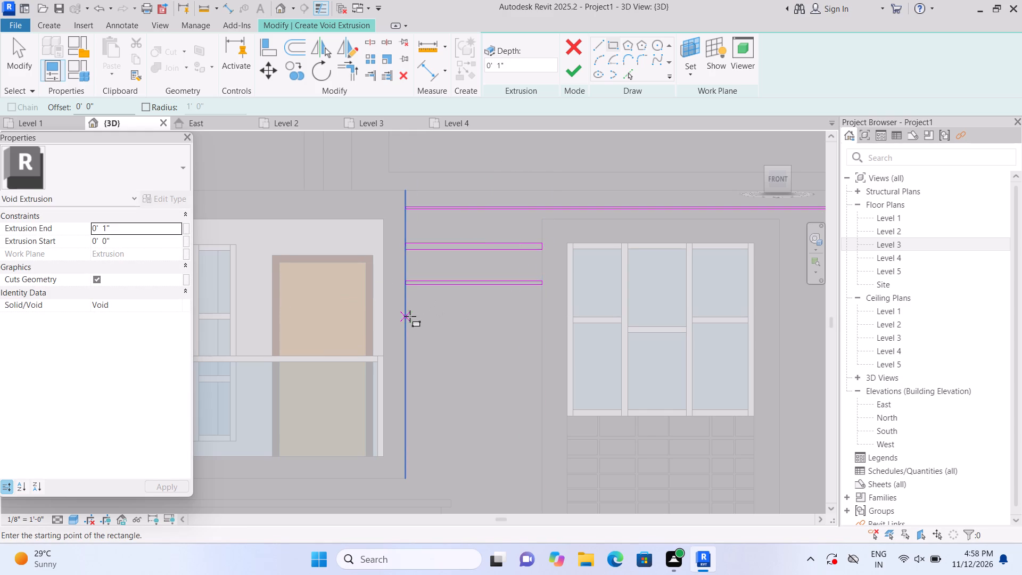
click(407, 318)
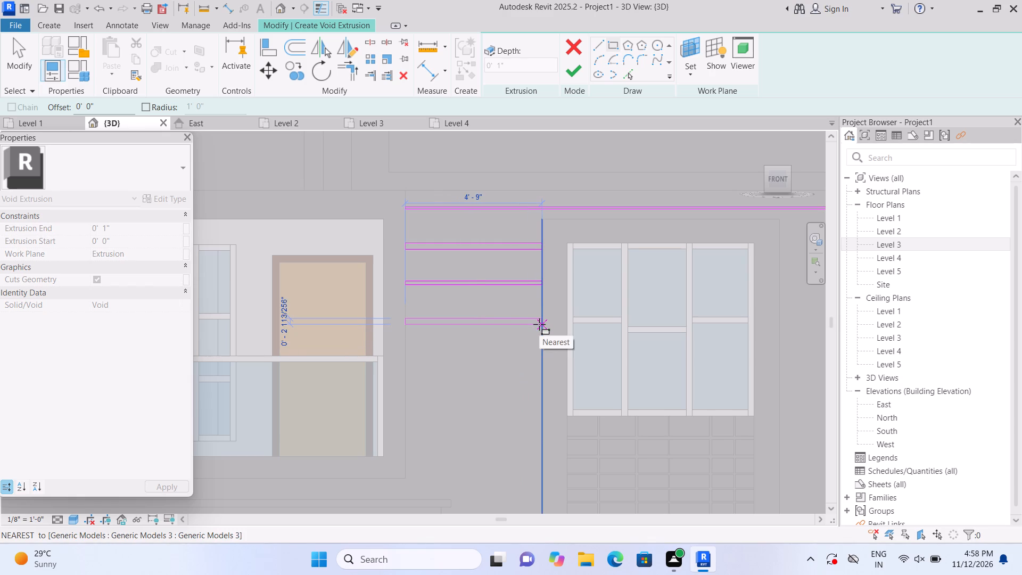
click(539, 324)
key(Escape)
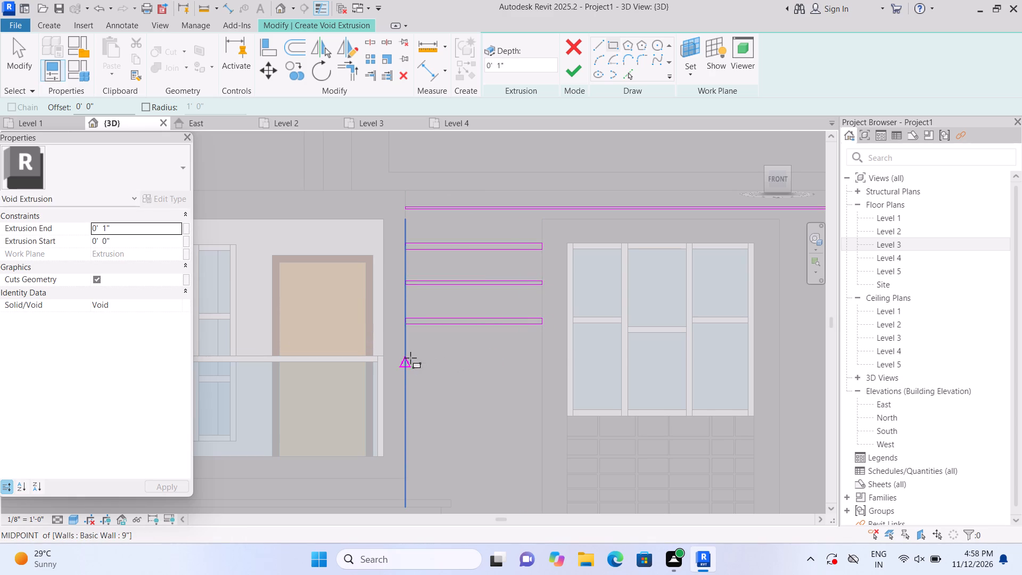
click(404, 359)
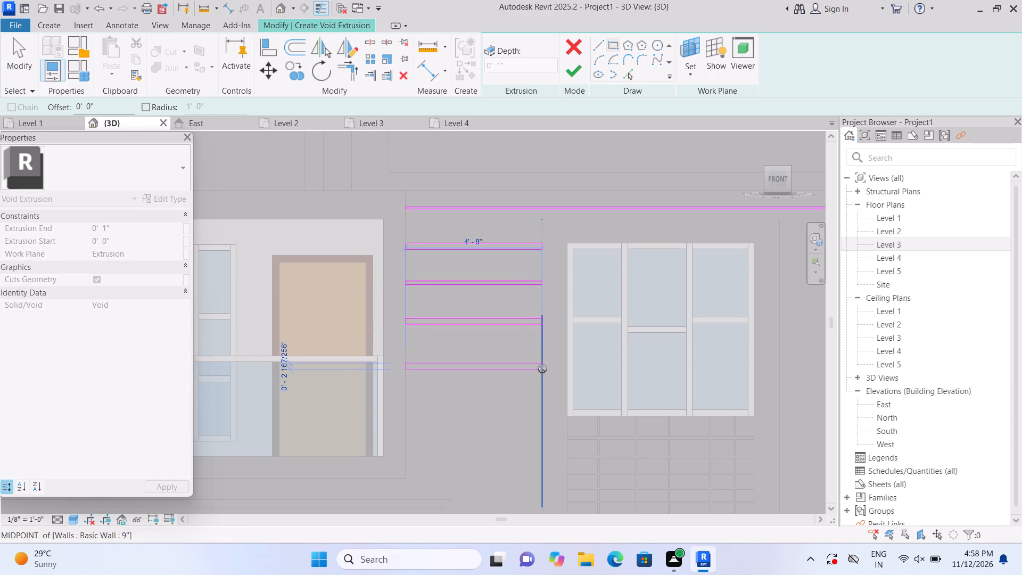
scroll(544, 381, up, 1)
click(542, 367)
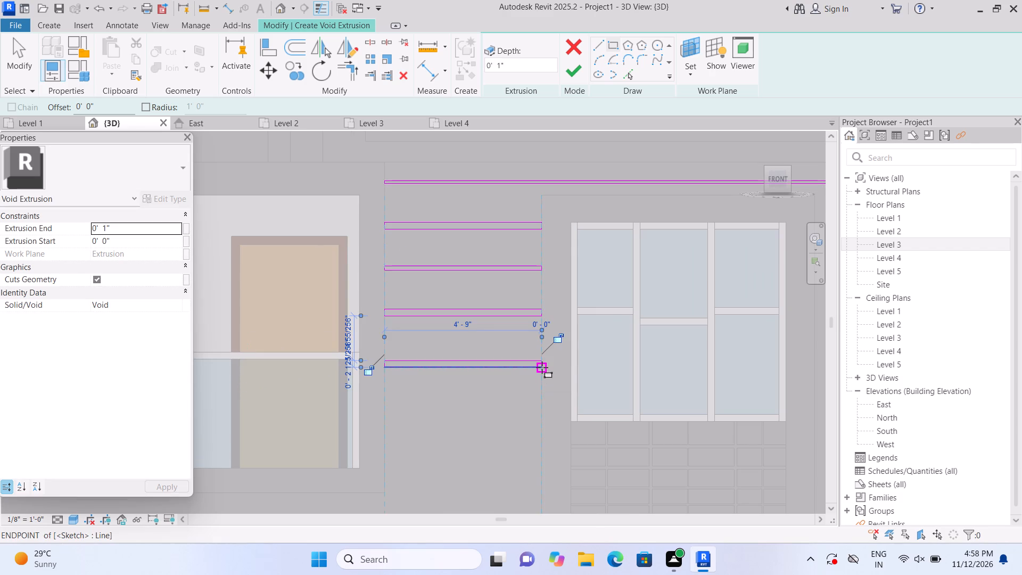
key(Escape)
Continue down the same wall strip with three more horizontal groove rectangles about 4' 9" wide, ending just above the projecting ledge.
scroll(542, 367, down, 2)
middle_drag(520, 392, 522, 256)
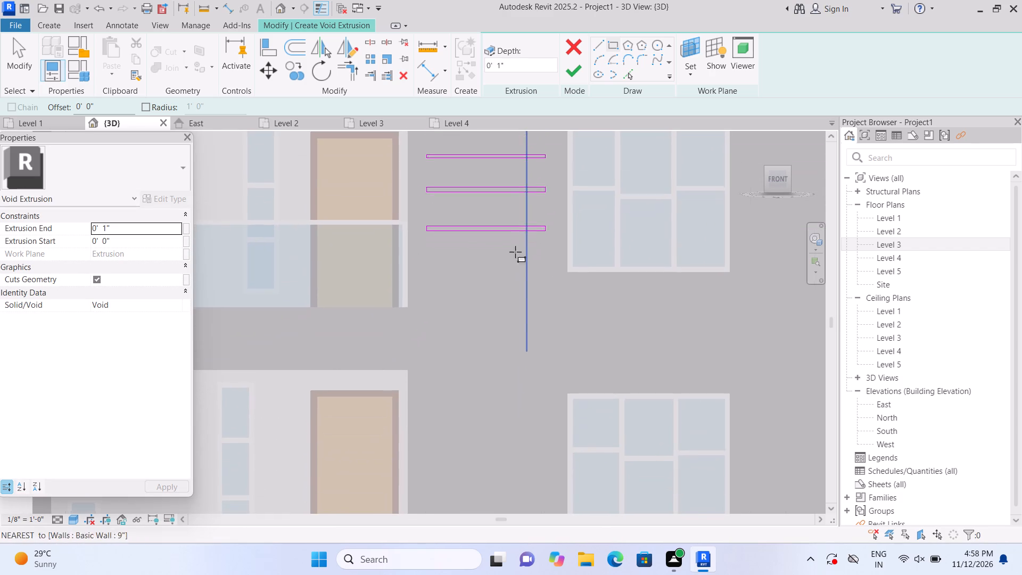
click(427, 262)
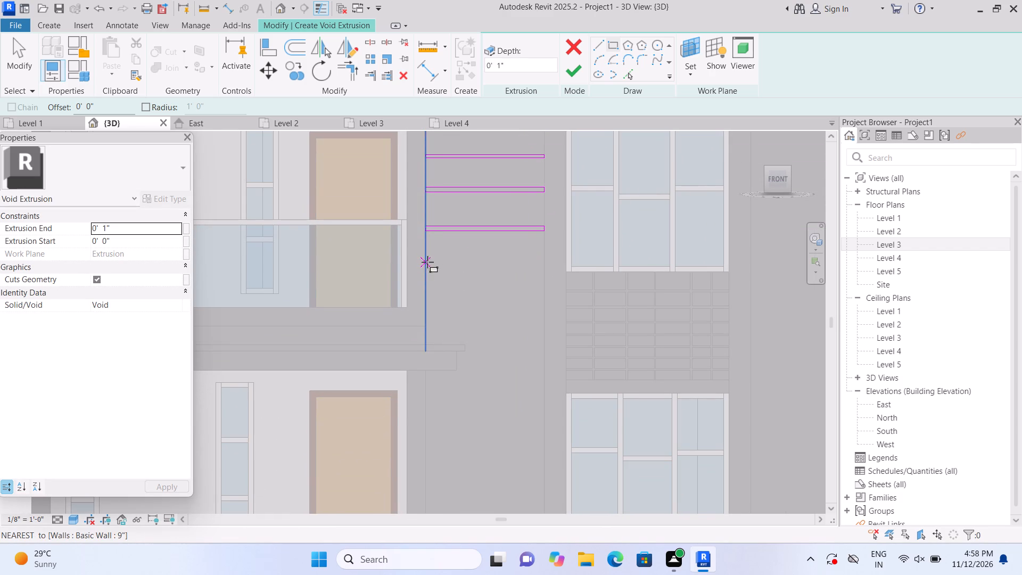
click(548, 272)
key(Escape)
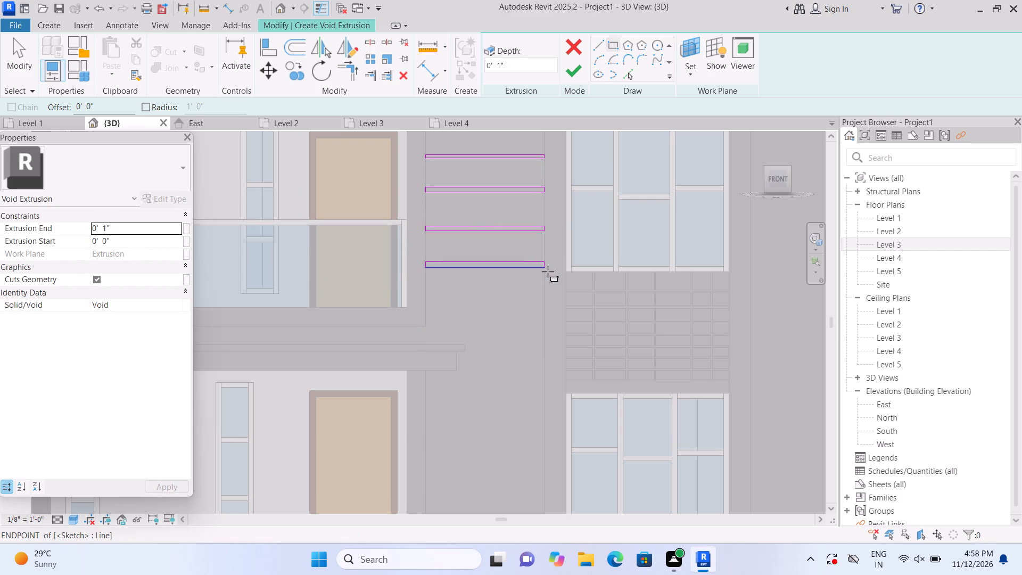
click(429, 294)
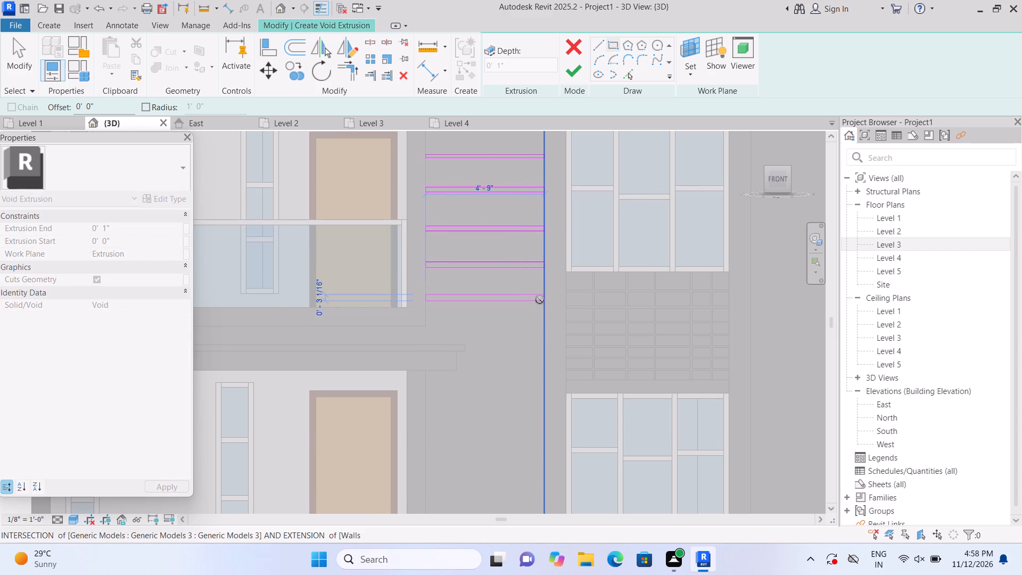
click(544, 301)
key(Escape)
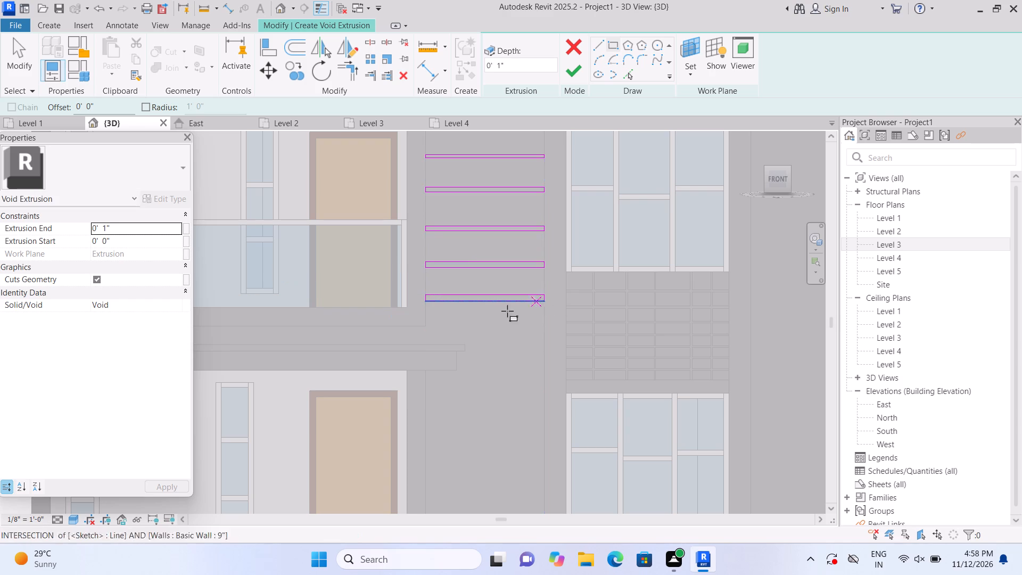
scroll(431, 343, up, 1)
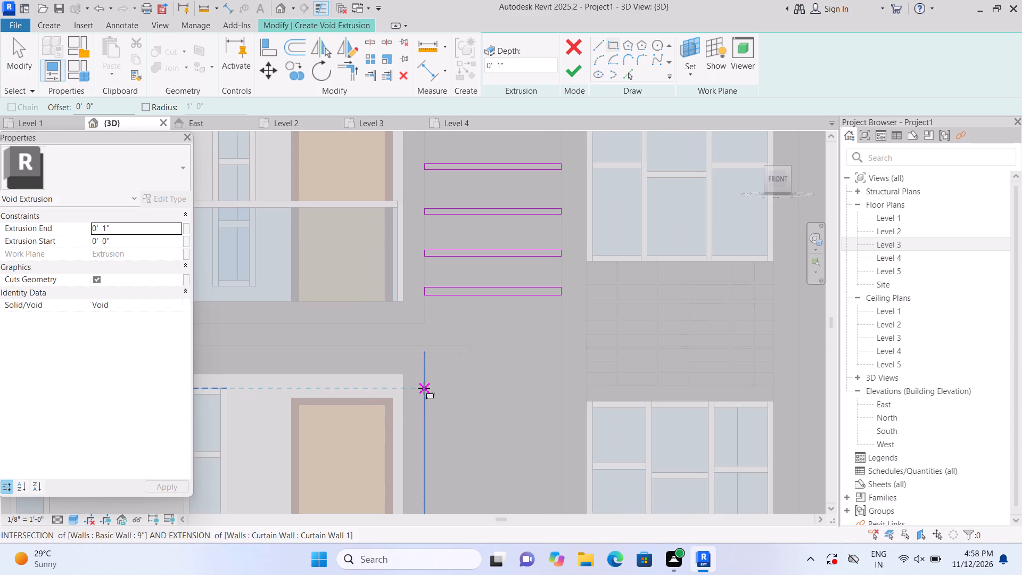
scroll(441, 338, up, 1)
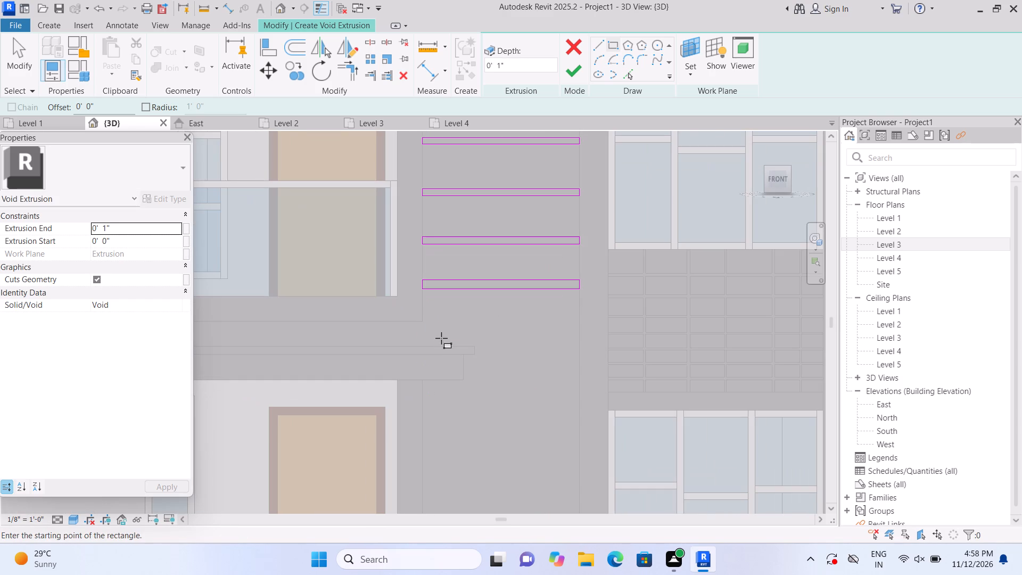
click(424, 317)
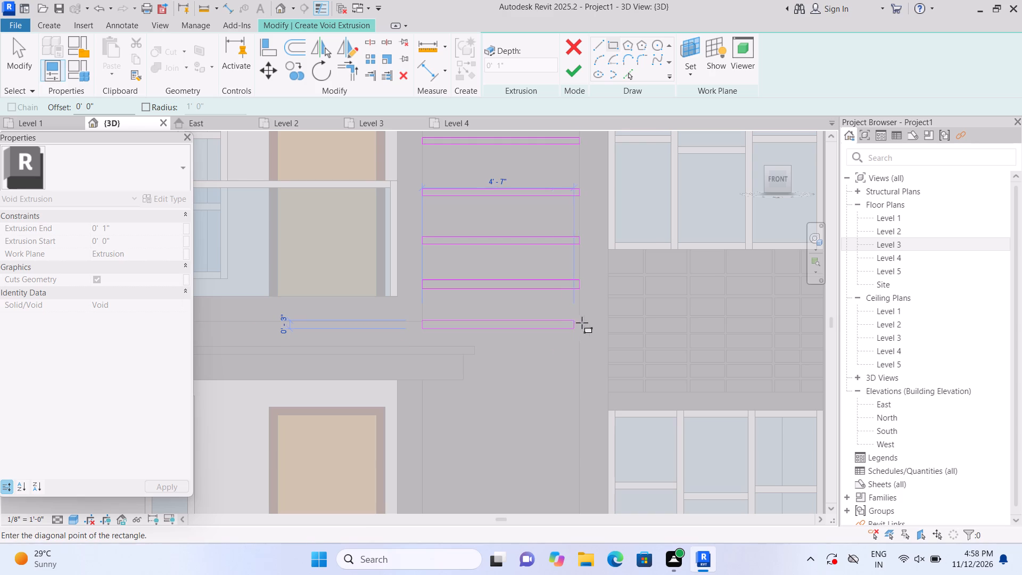
scroll(576, 332, up, 2)
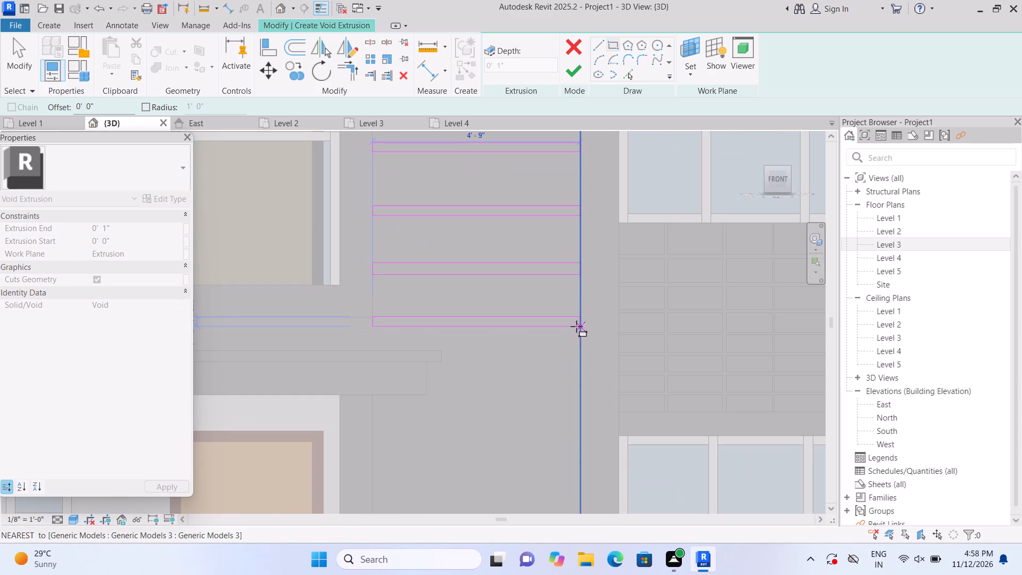
click(576, 326)
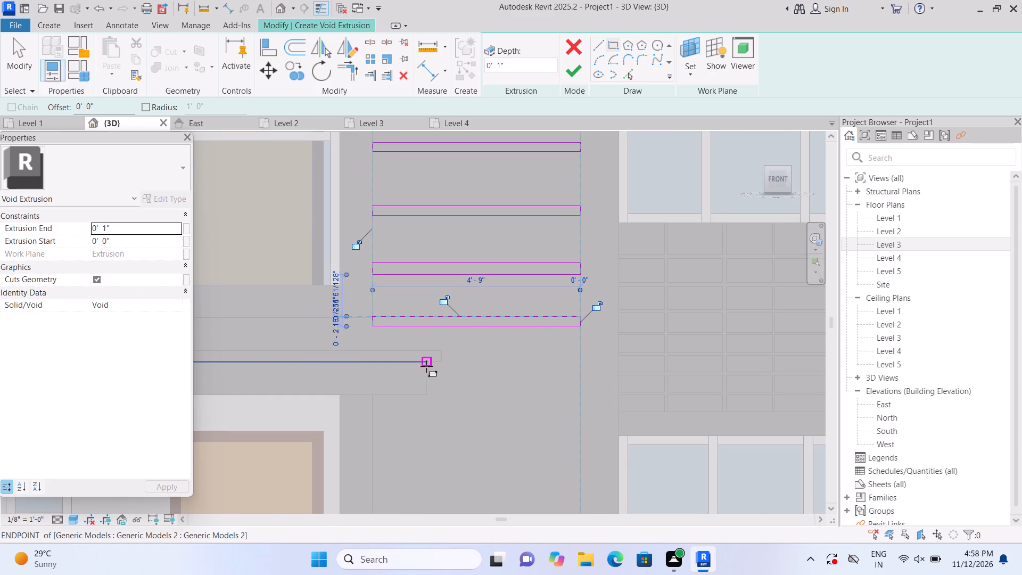
Draw a shorter groove rectangle about 3' 6" wide and 2" high from the projecting ledge's end to the window surround edge.
double_click(425, 366)
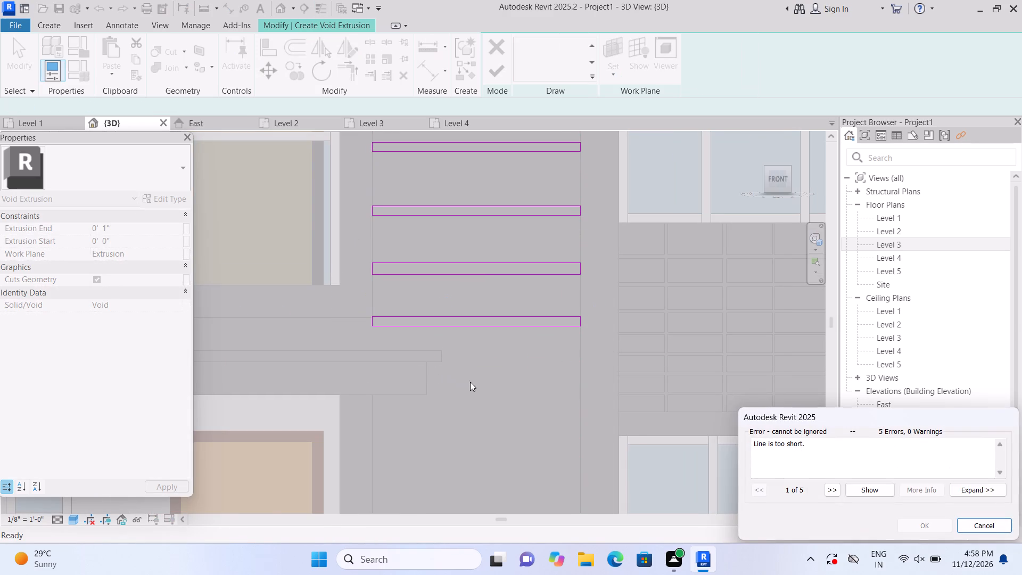
double_click(988, 519)
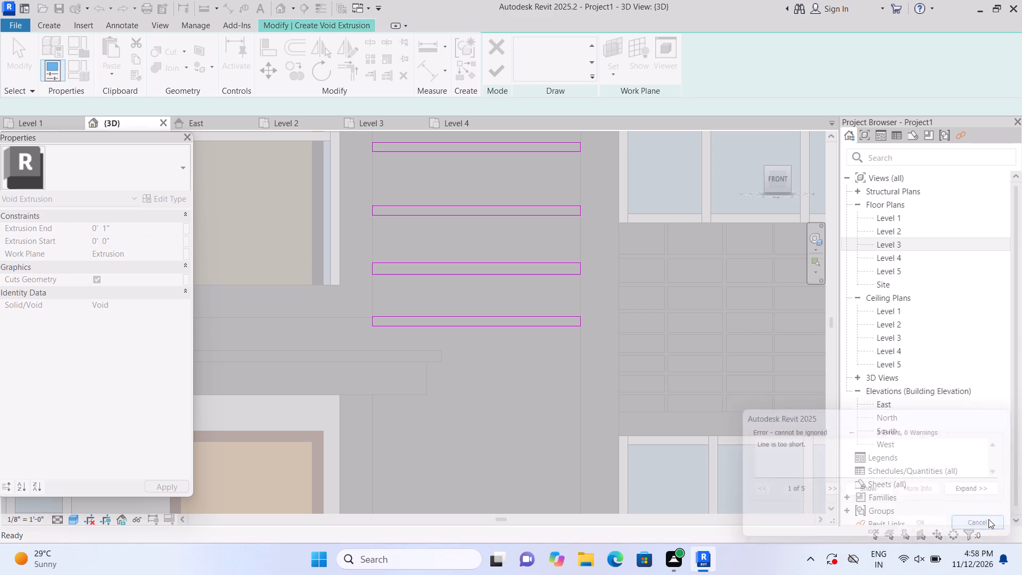
click(532, 47)
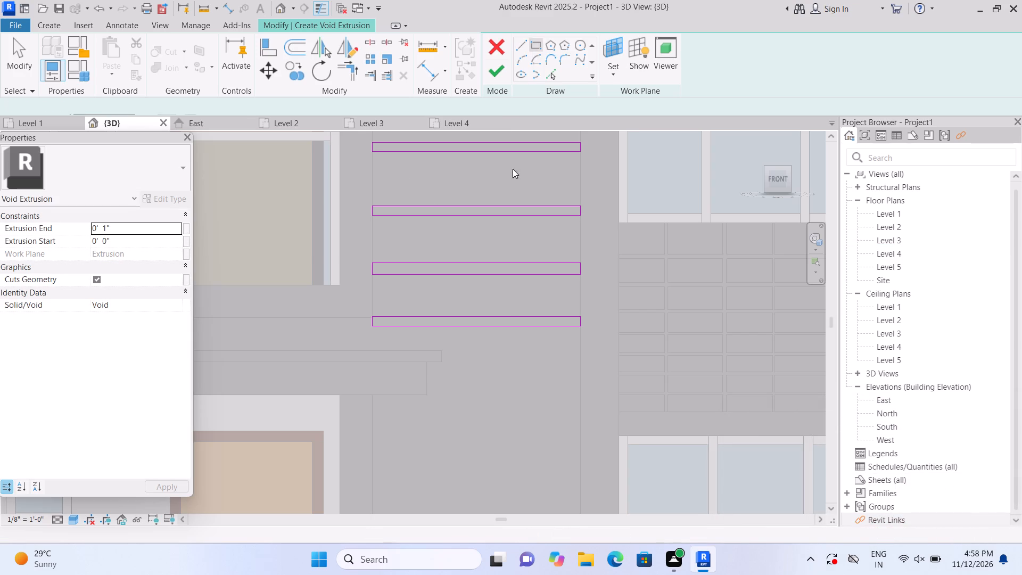
click(429, 365)
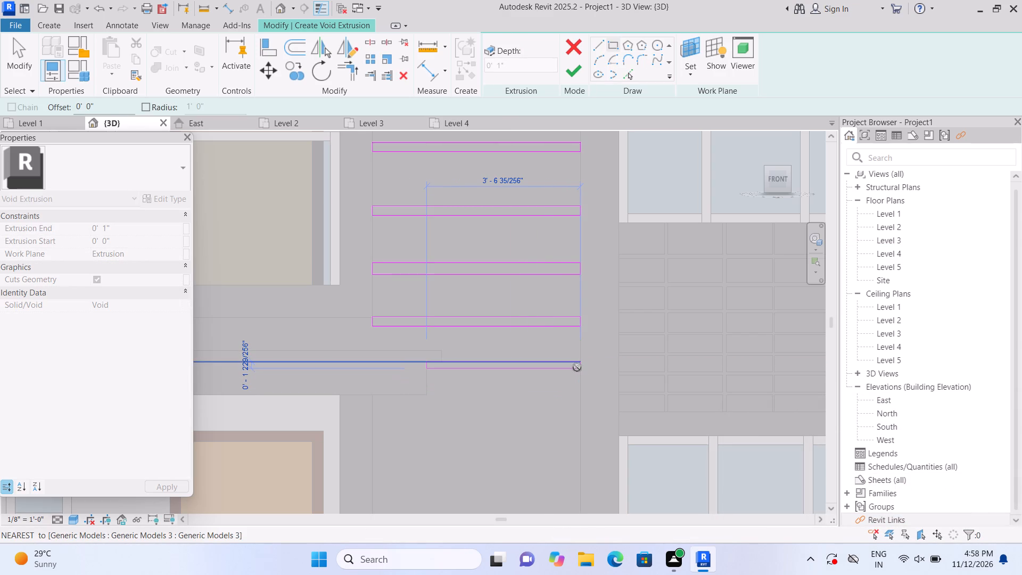
click(580, 368)
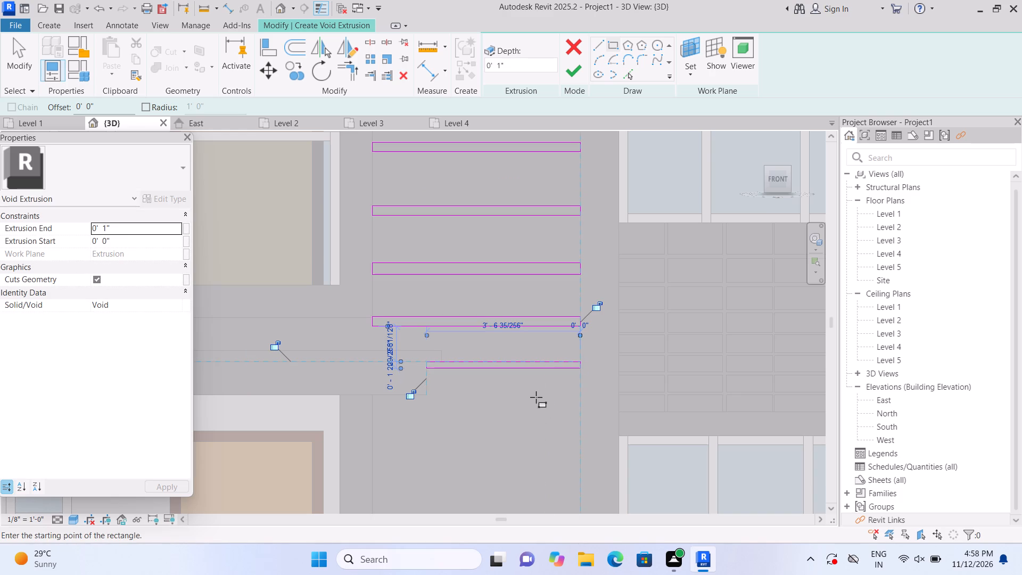
Draw three horizontal groove rectangles about 4' 9" wide and 2" high on the wall strip below the projecting ledge, beside the lower door's top.
key(Escape)
middle_drag(485, 426, 457, 179)
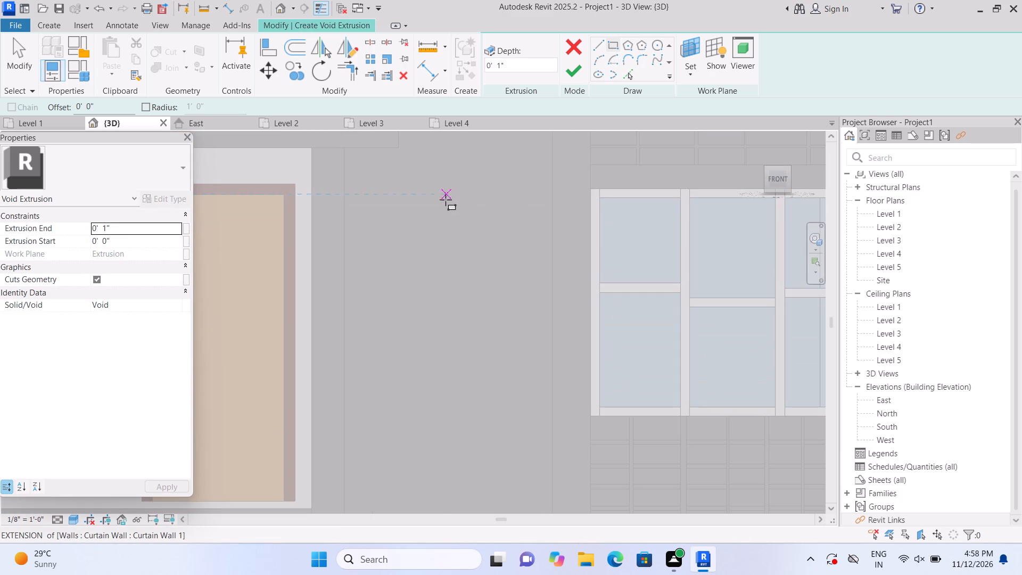
scroll(454, 297, down, 2)
scroll(428, 204, up, 1)
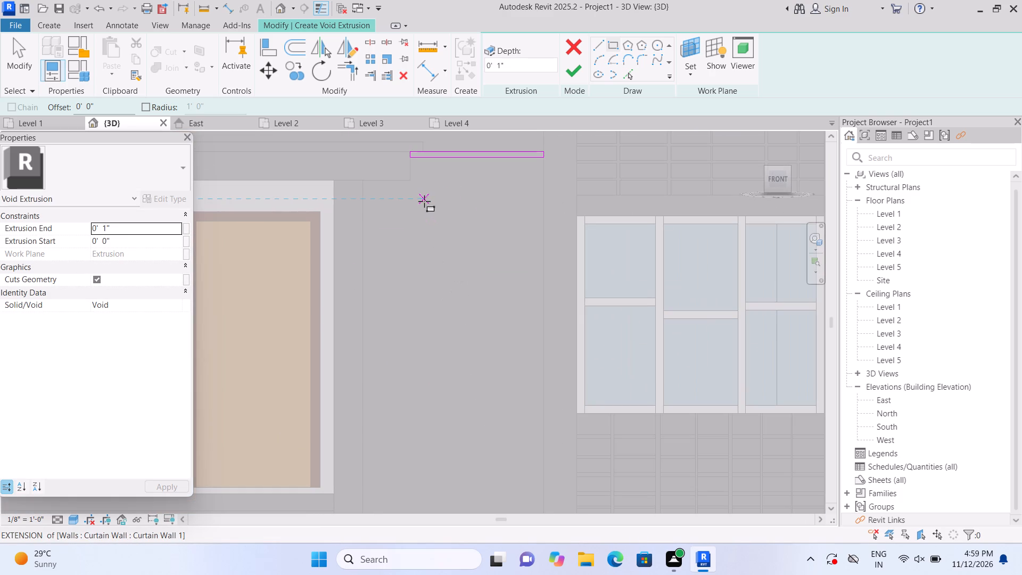
click(367, 182)
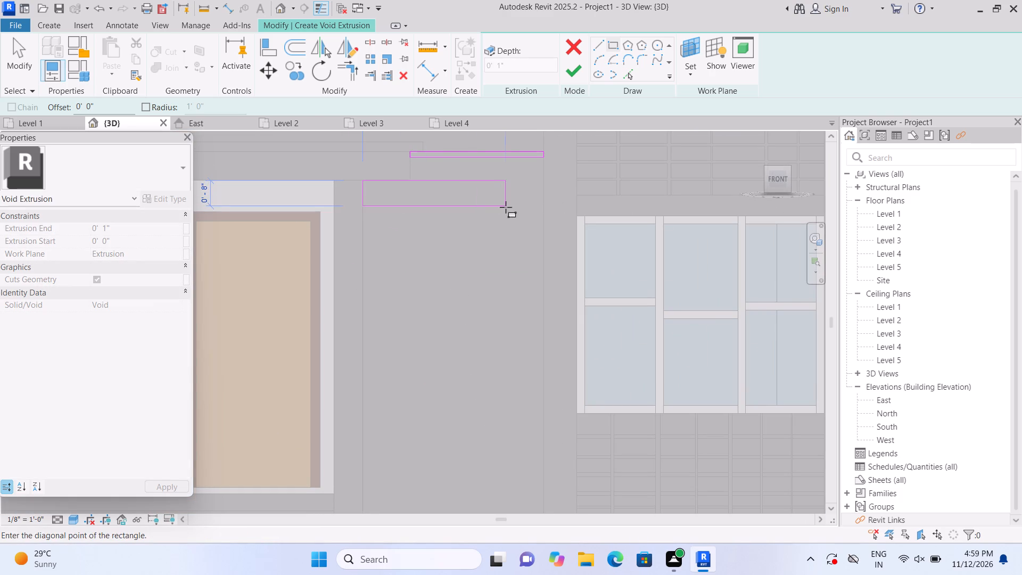
click(540, 186)
key(Escape)
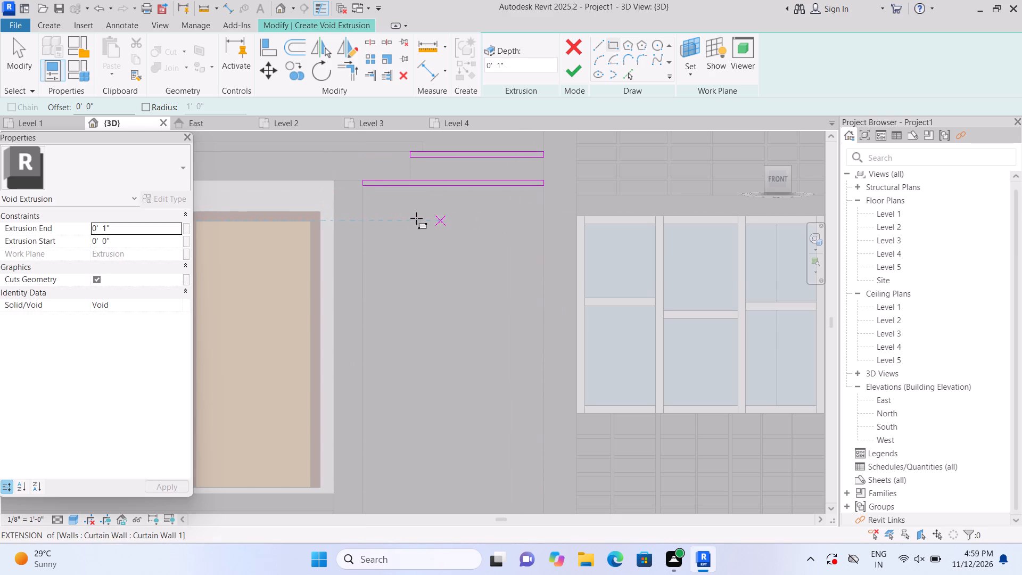
click(368, 222)
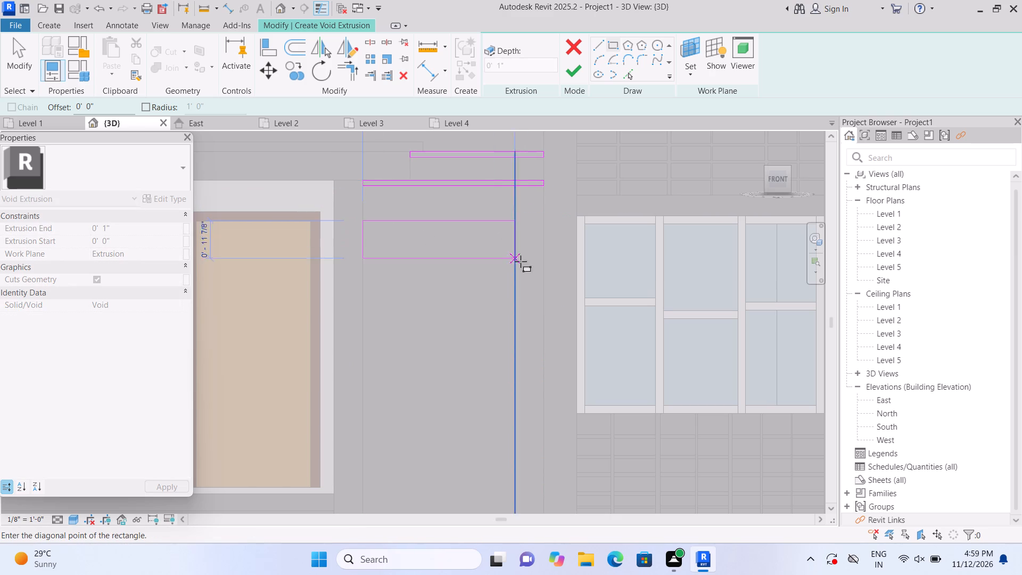
click(543, 227)
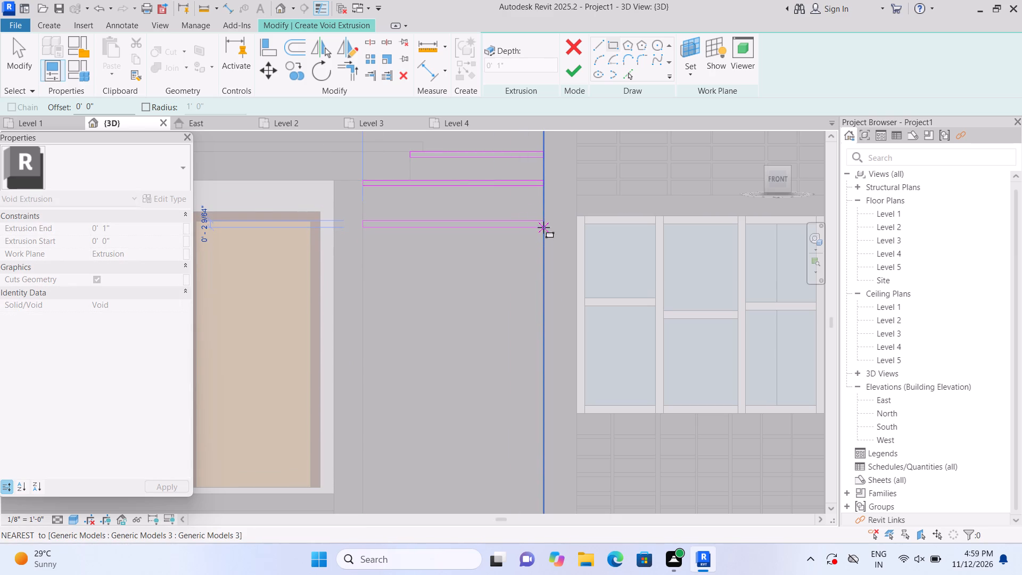
key(Escape)
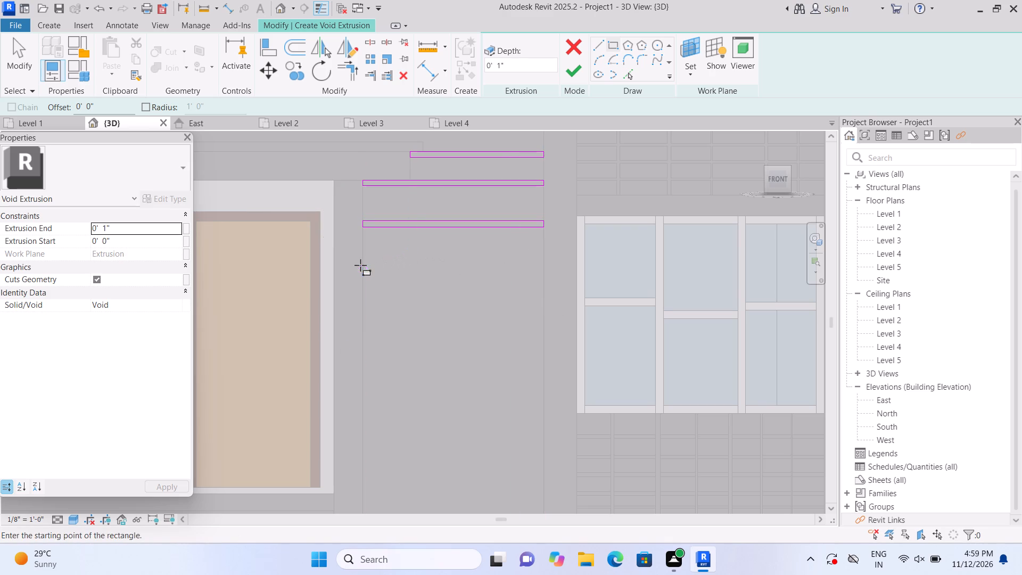
click(360, 265)
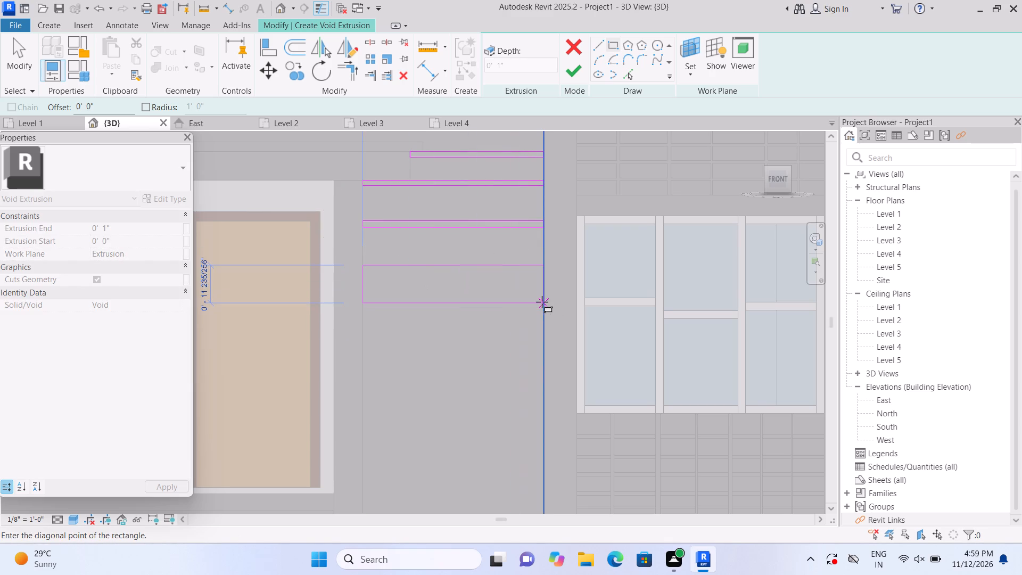
click(542, 273)
key(Escape)
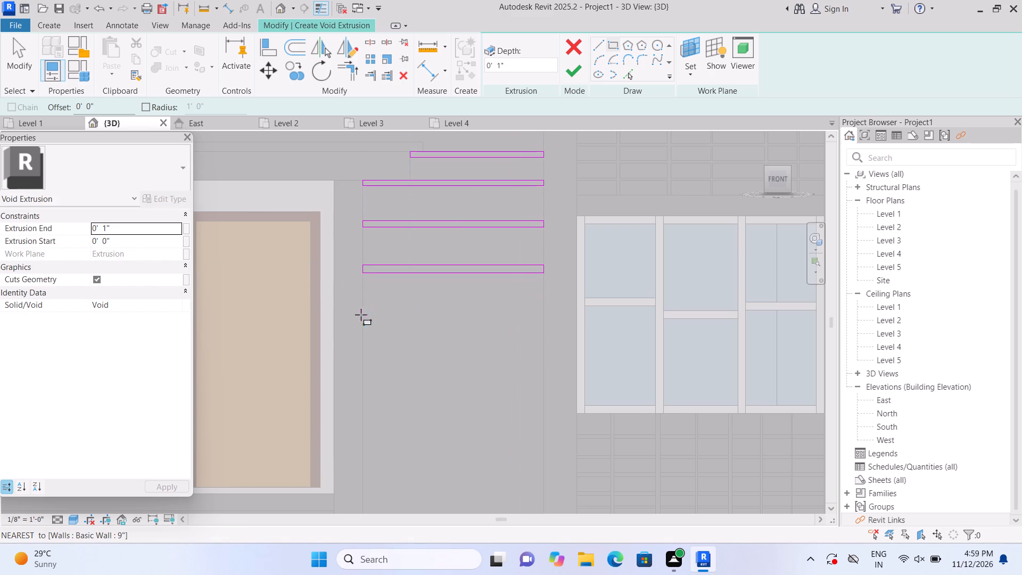
Continue down the same wall strip between the lower door and window with four more horizontal groove rectangles about 4' 9" wide.
click(359, 311)
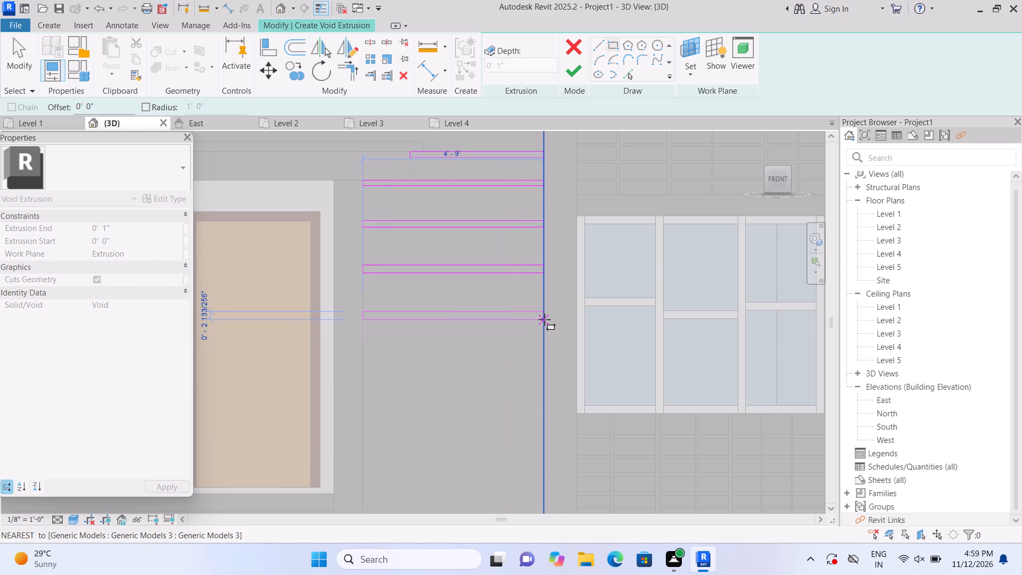
click(545, 319)
key(Escape)
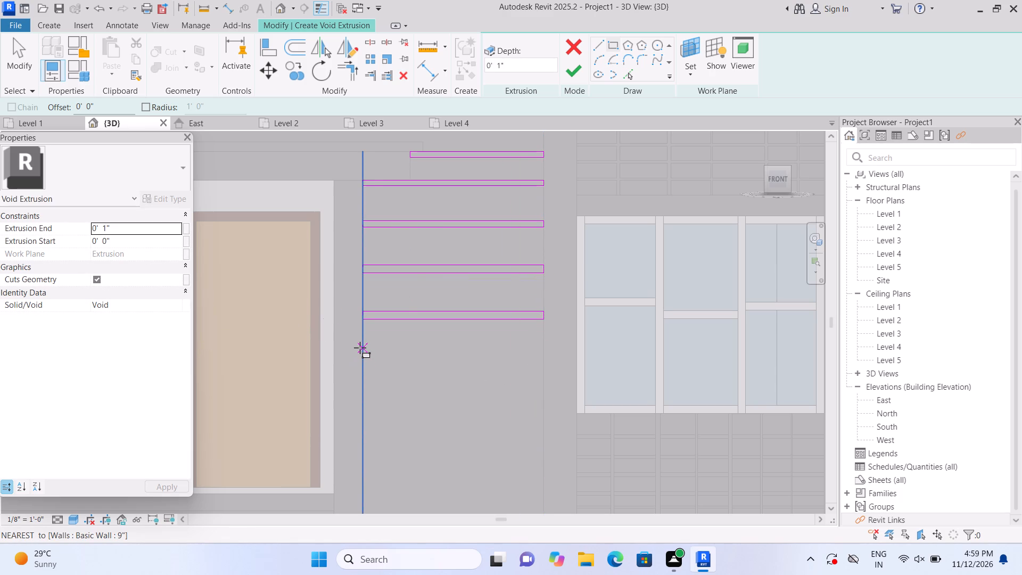
click(360, 348)
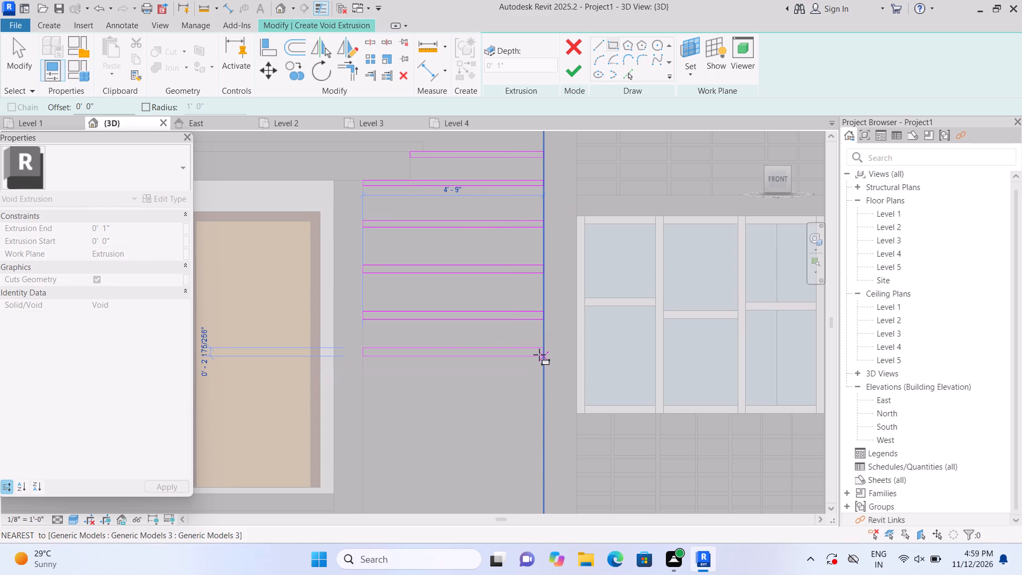
click(539, 355)
key(Escape)
scroll(477, 409, up, 1)
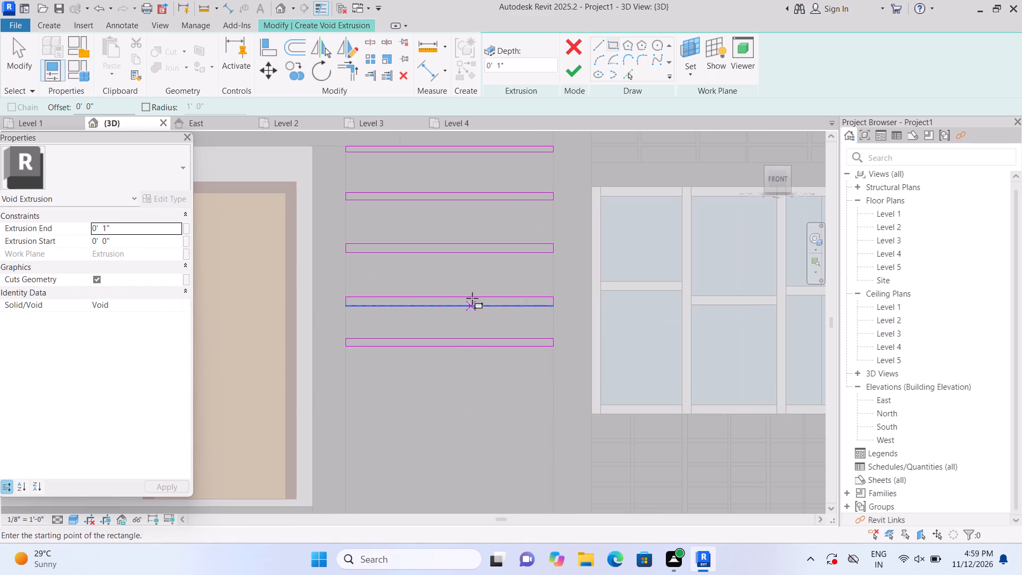
scroll(475, 264, down, 3)
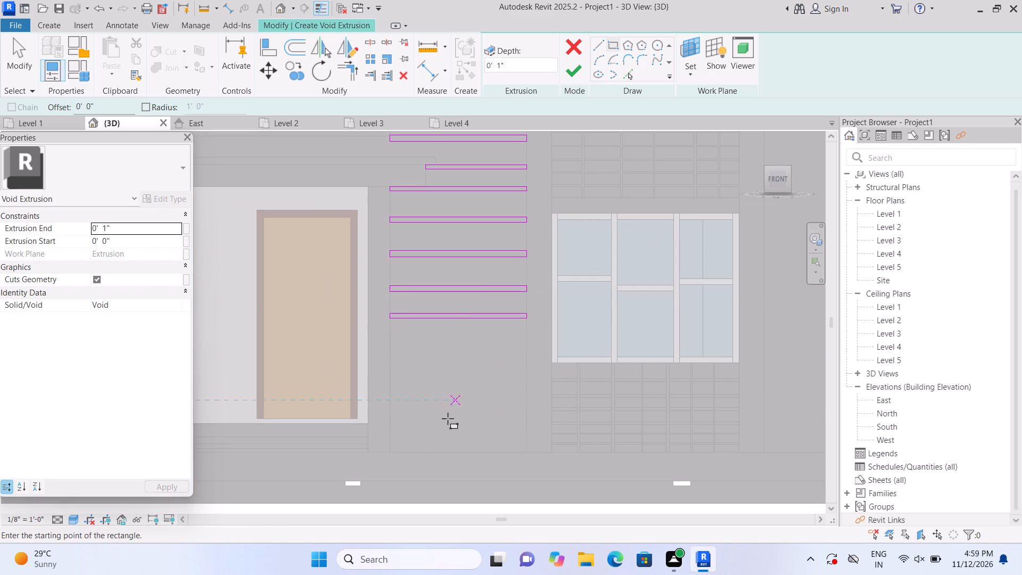
scroll(414, 451, up, 1)
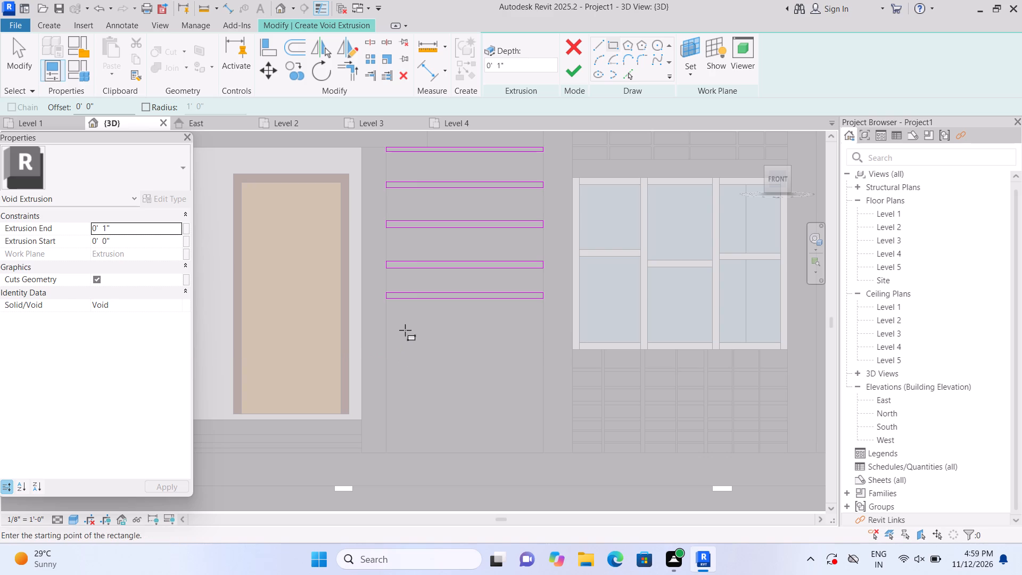
click(389, 325)
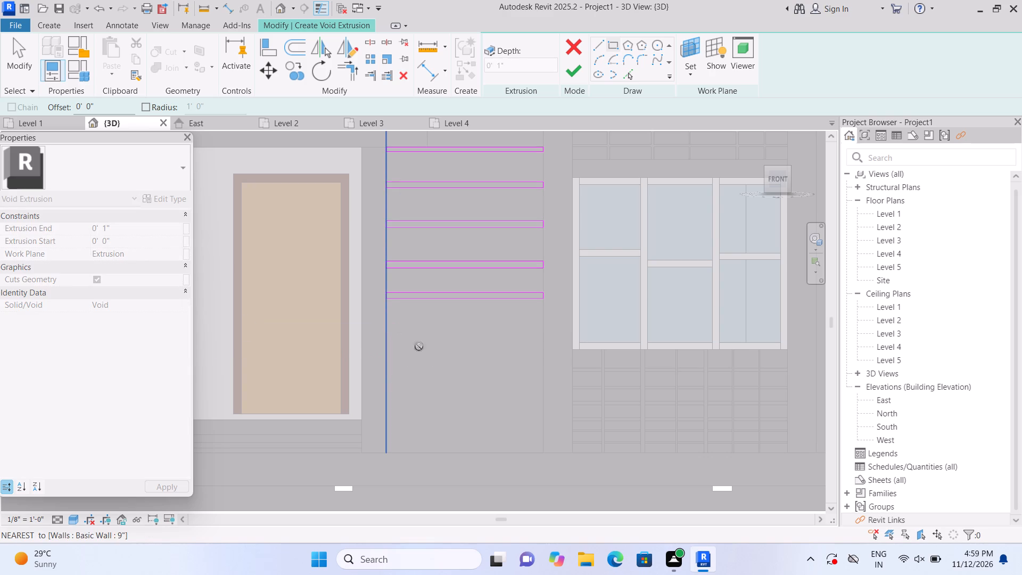
click(543, 331)
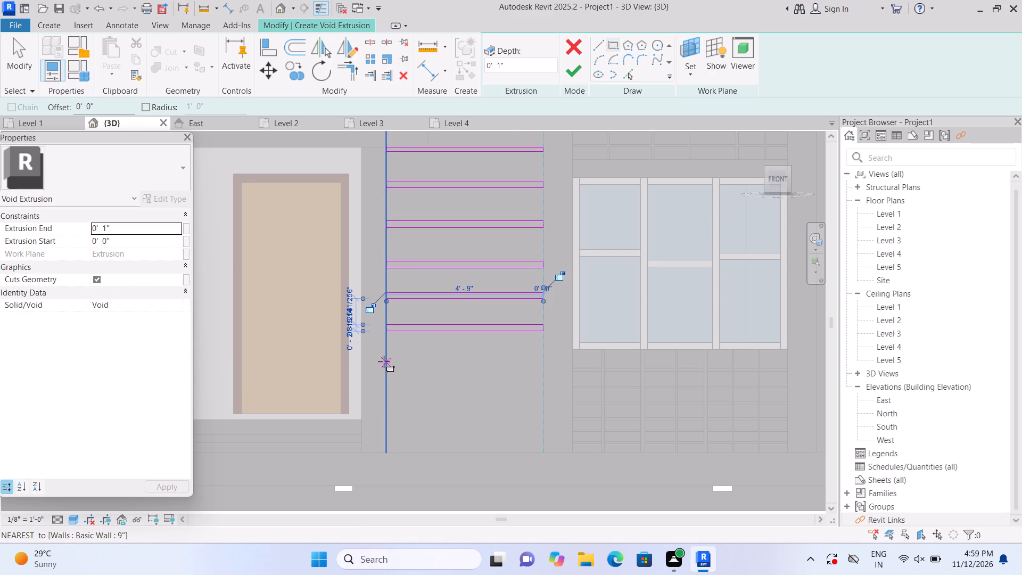
click(384, 362)
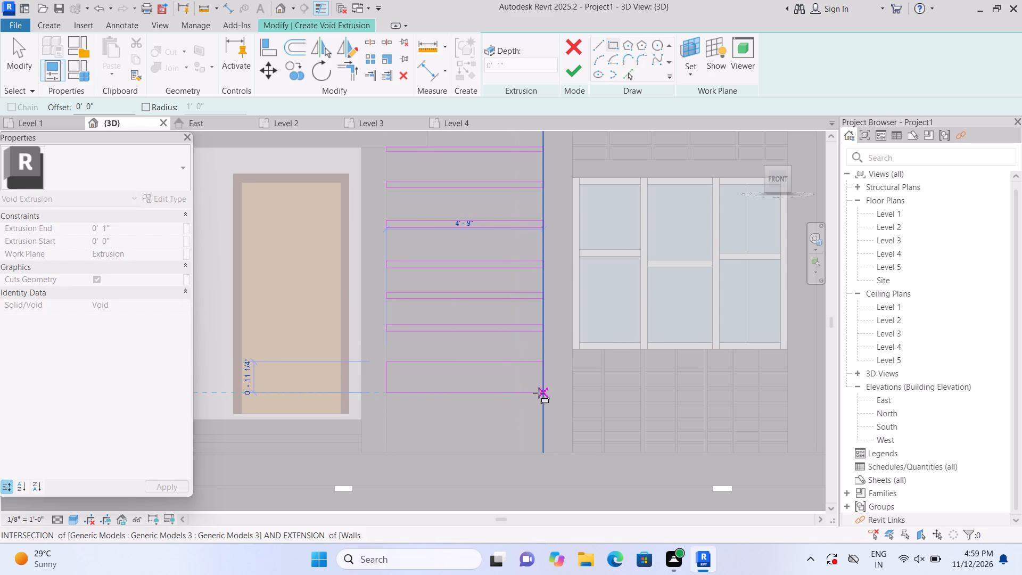
click(539, 367)
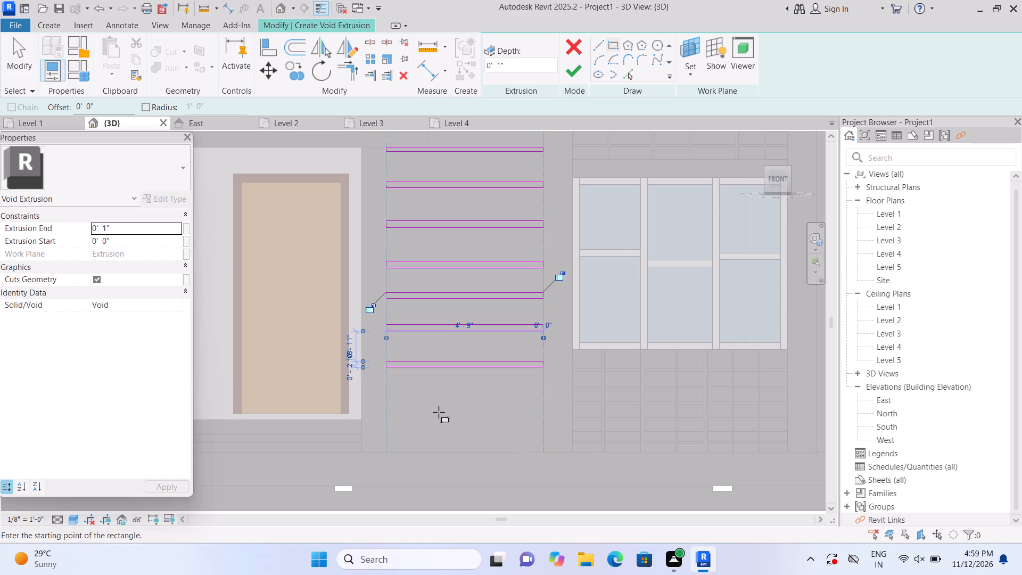
Draw the last two horizontal groove rectangles, about 4' 9" wide, on the same strip, ending just above the wall's base.
scroll(435, 384, down, 9)
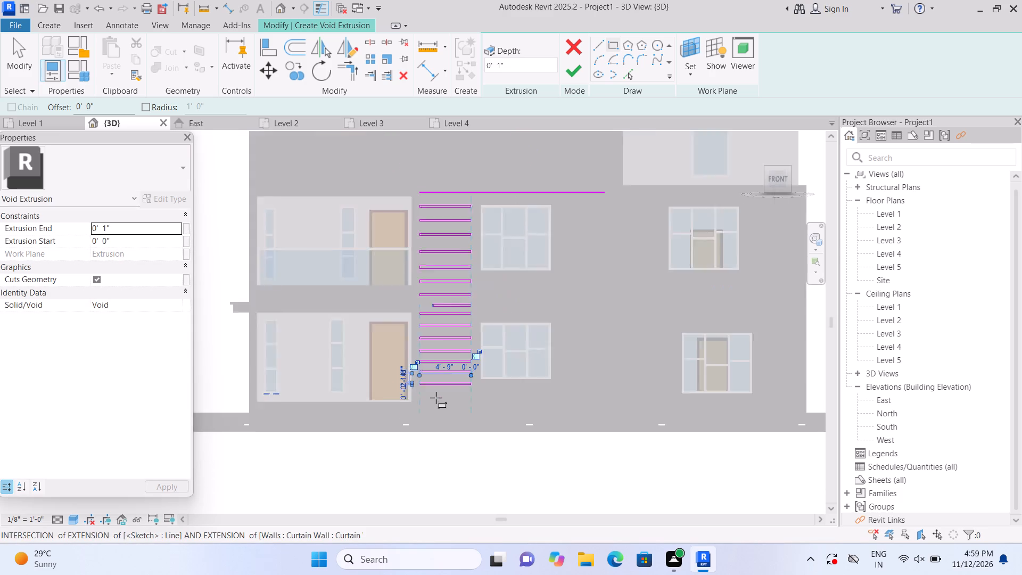
scroll(436, 404, up, 4)
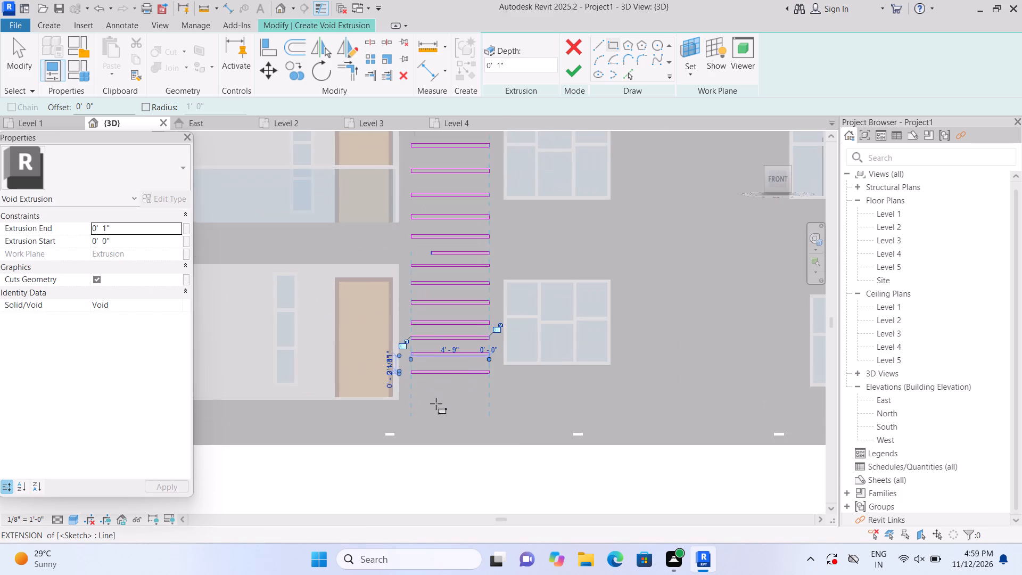
scroll(436, 404, up, 2)
scroll(436, 404, down, 7)
scroll(436, 404, up, 2)
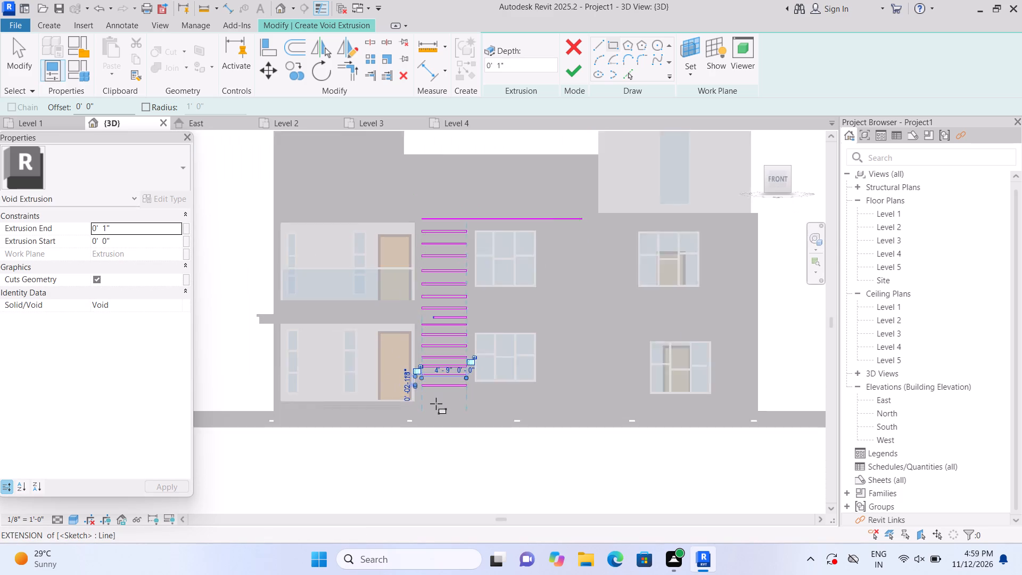
scroll(436, 404, up, 8)
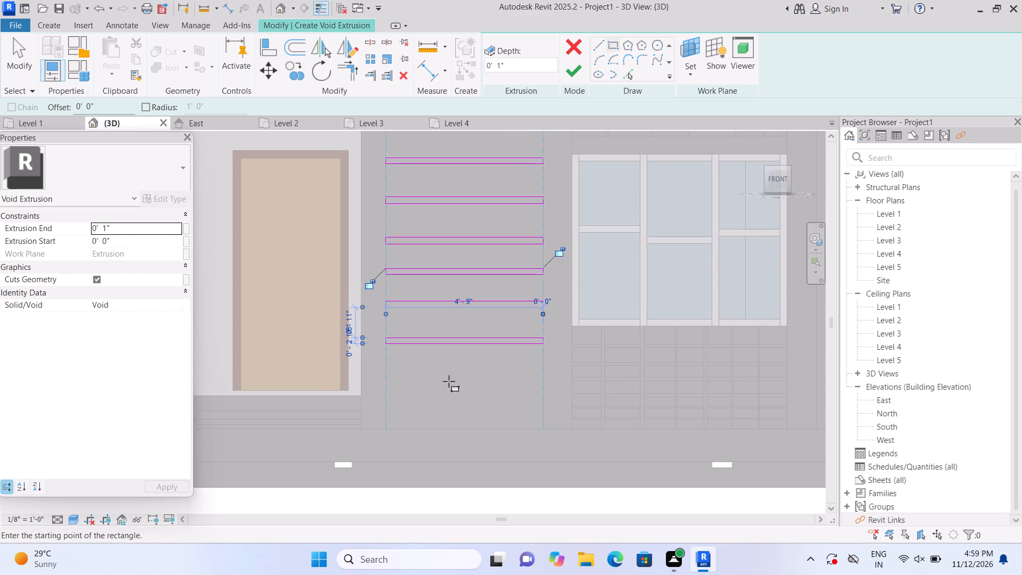
click(388, 370)
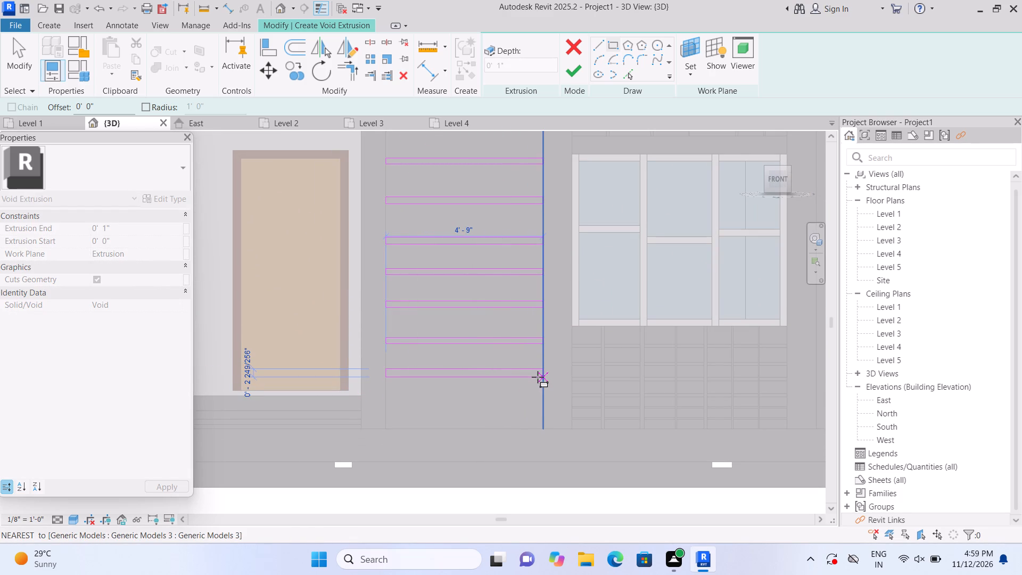
click(538, 377)
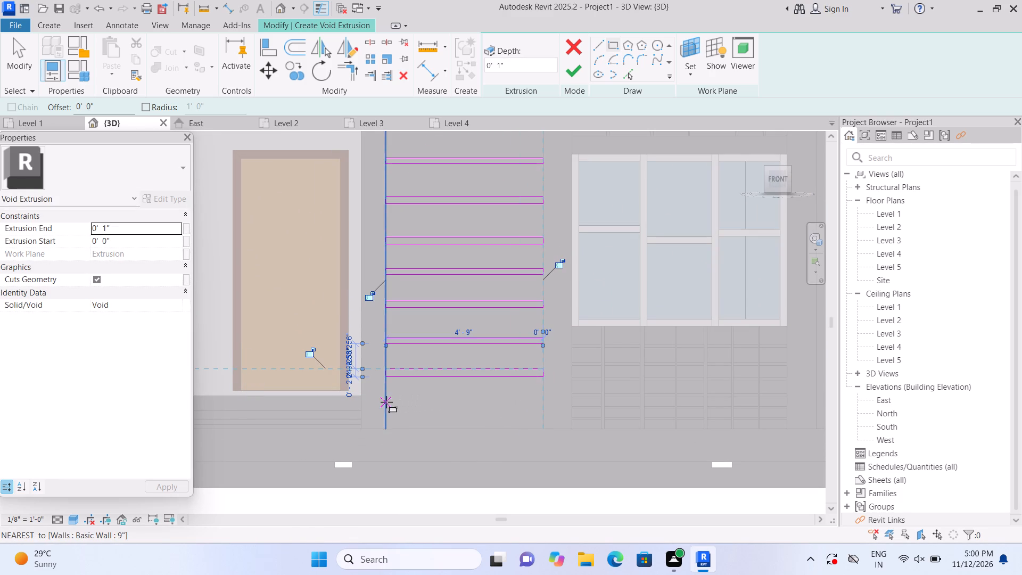
click(384, 401)
scroll(537, 408, up, 3)
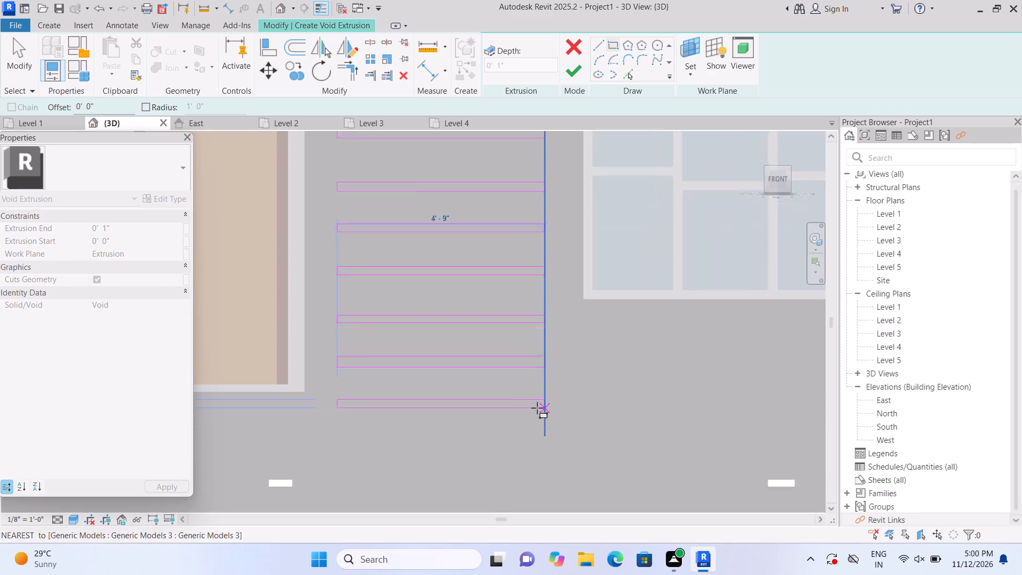
click(543, 406)
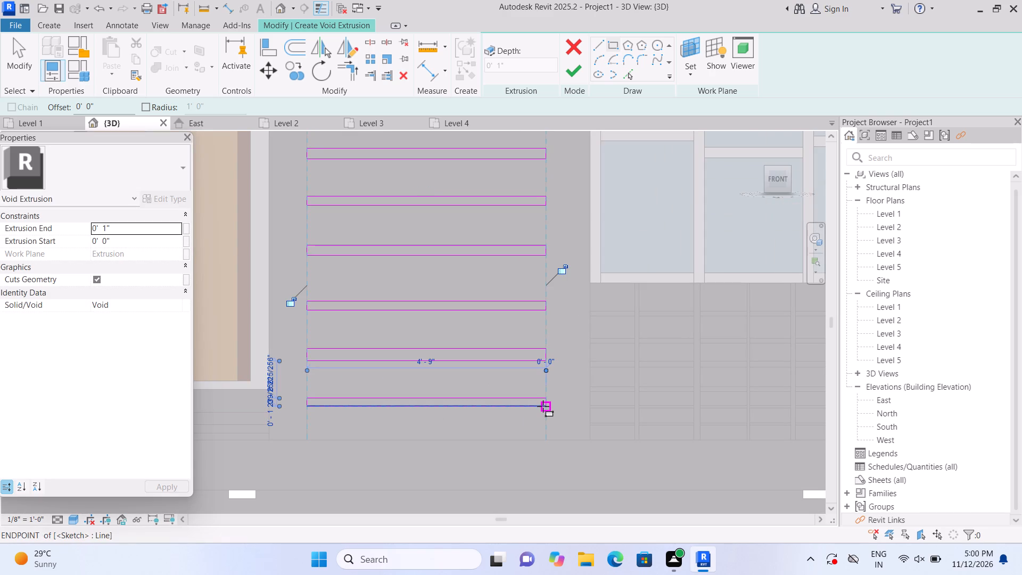
key(Escape)
Draw a groove rectangle about 2 1/2" high on the upper window's other side, from the window surround to the centre bay's outer edge.
scroll(532, 412, down, 9)
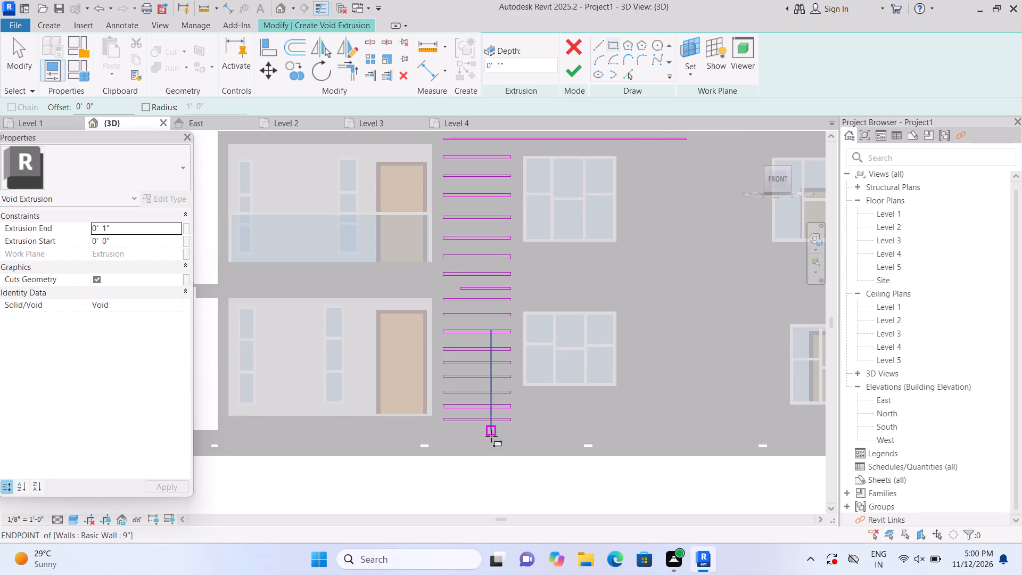
scroll(490, 440, down, 2)
scroll(621, 193, up, 2)
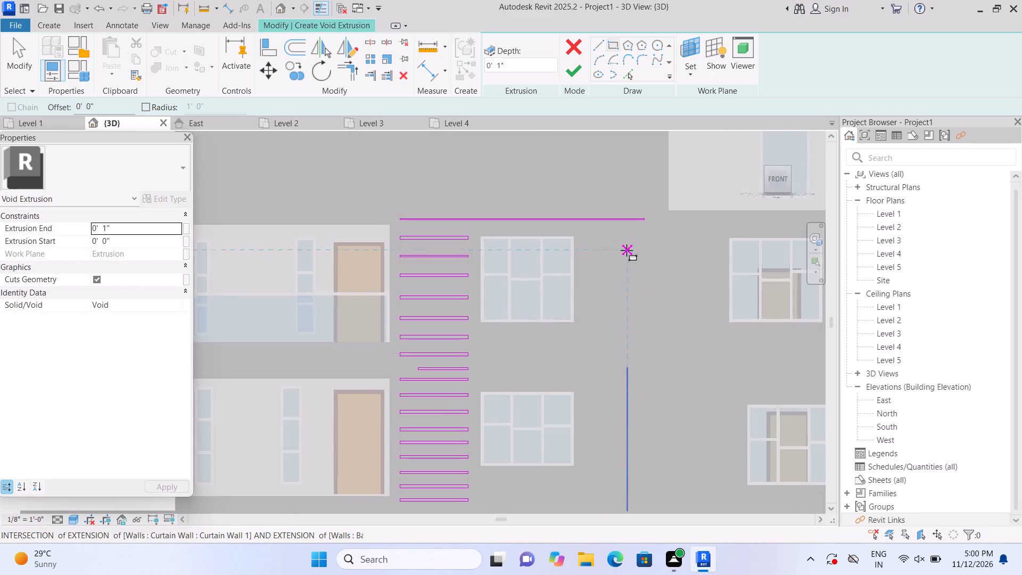
scroll(627, 250, up, 4)
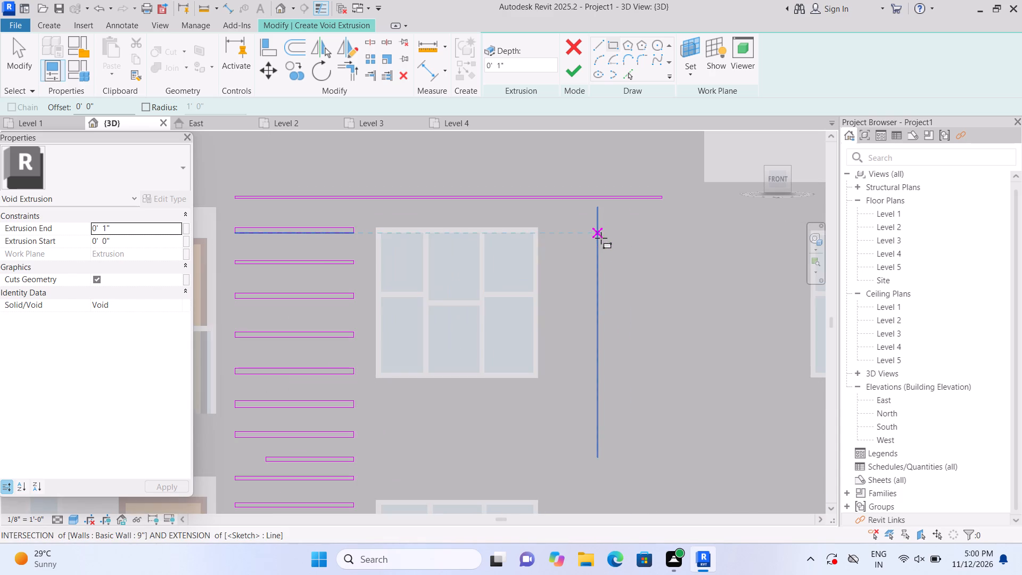
scroll(597, 235, up, 2)
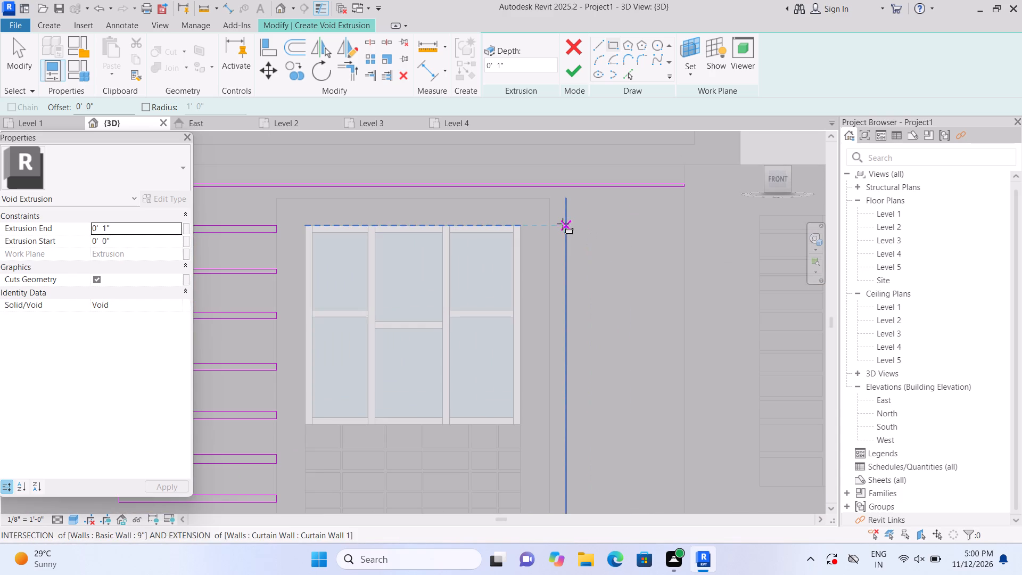
click(552, 221)
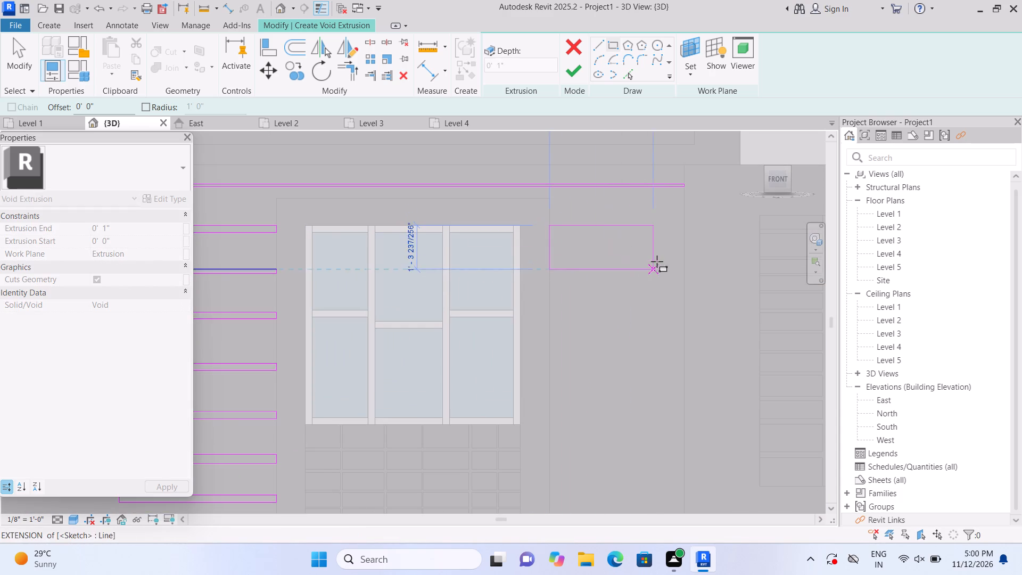
scroll(681, 216, up, 1)
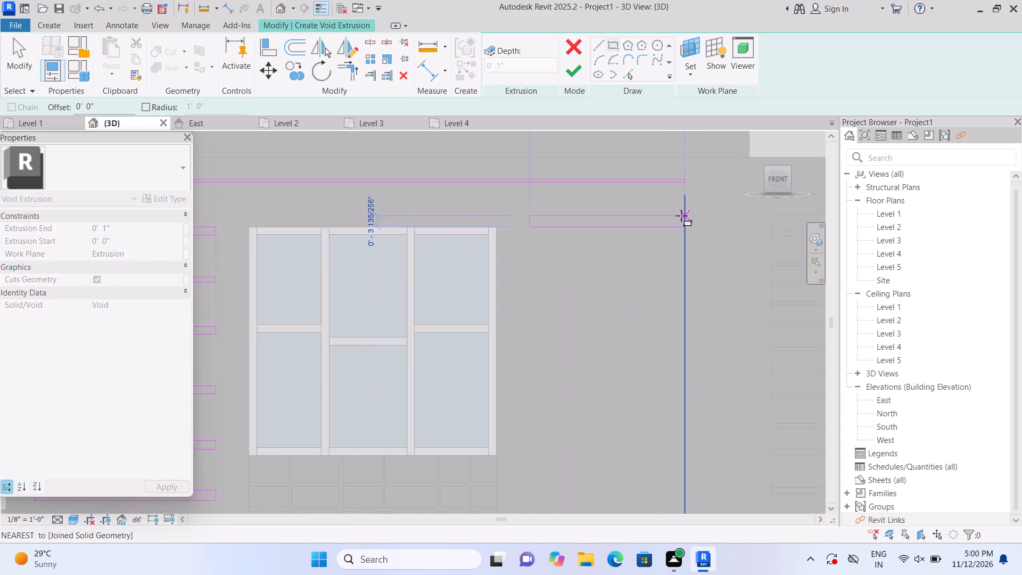
scroll(681, 216, up, 2)
click(681, 220)
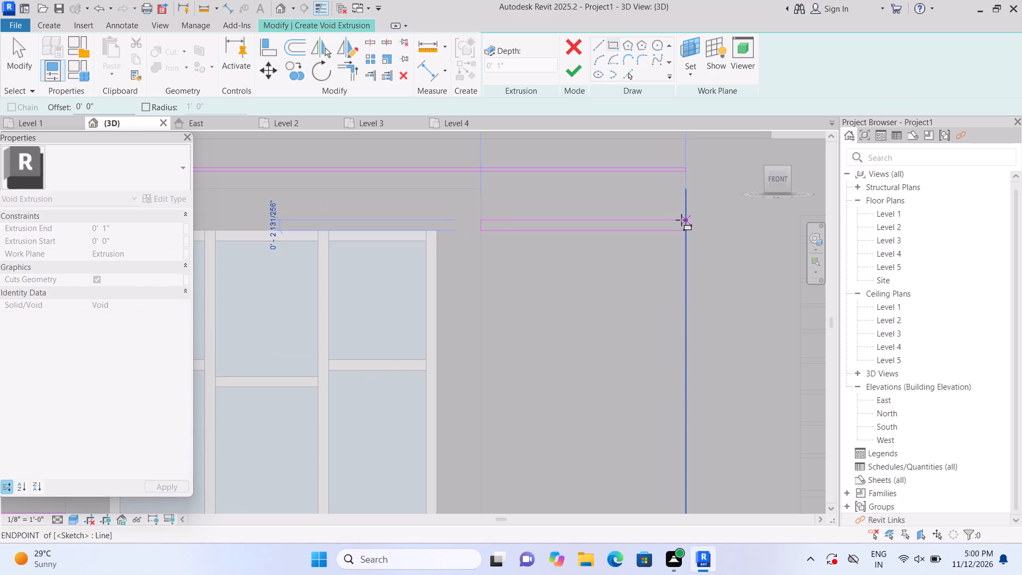
key(Escape)
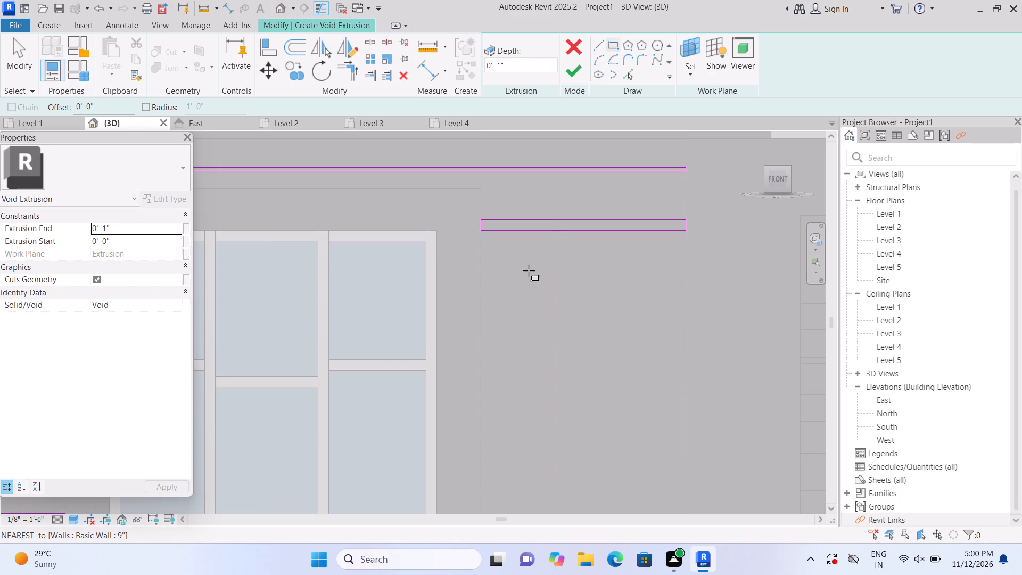
Draw three horizontal groove rectangles about 4' 1" wide and 1 1/2" high on the wall strip beside the upper window, below the existing groove.
scroll(482, 270, down, 1)
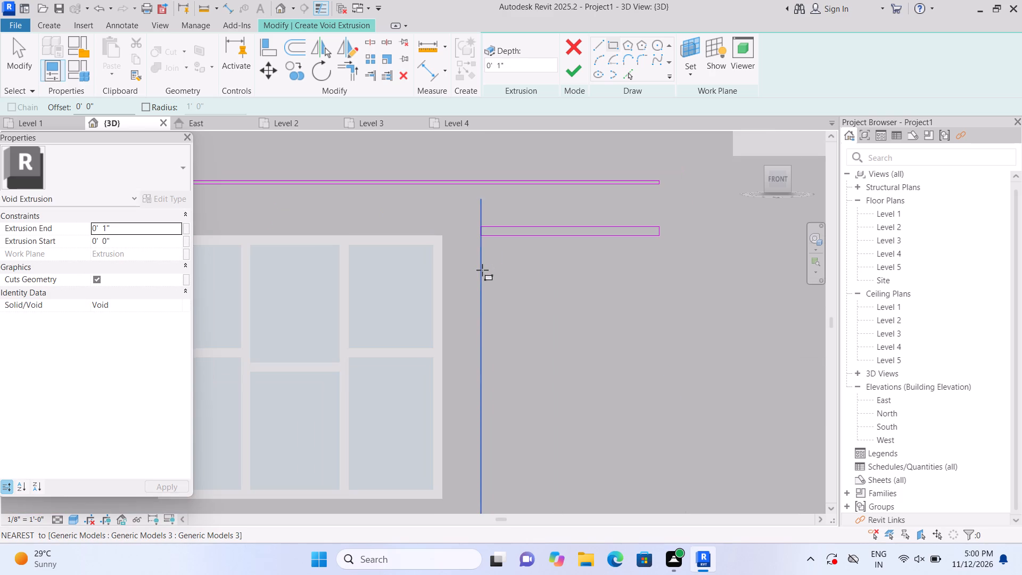
click(482, 270)
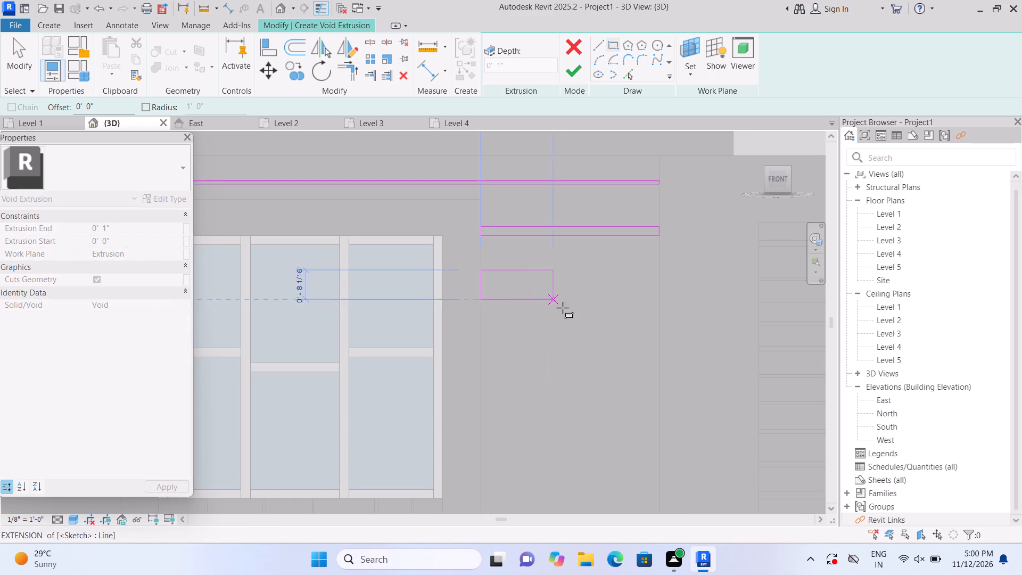
scroll(665, 297, up, 1)
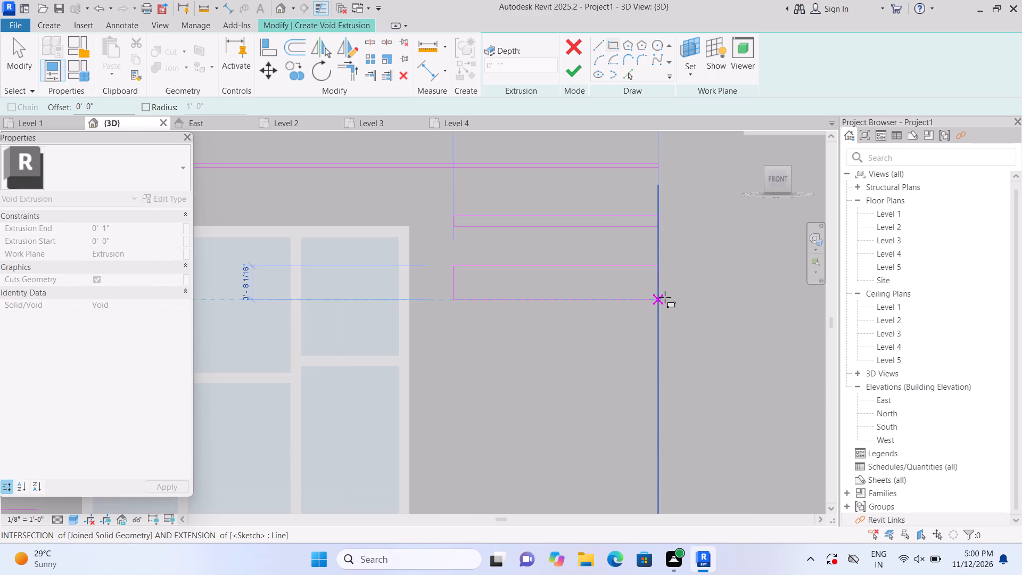
click(658, 273)
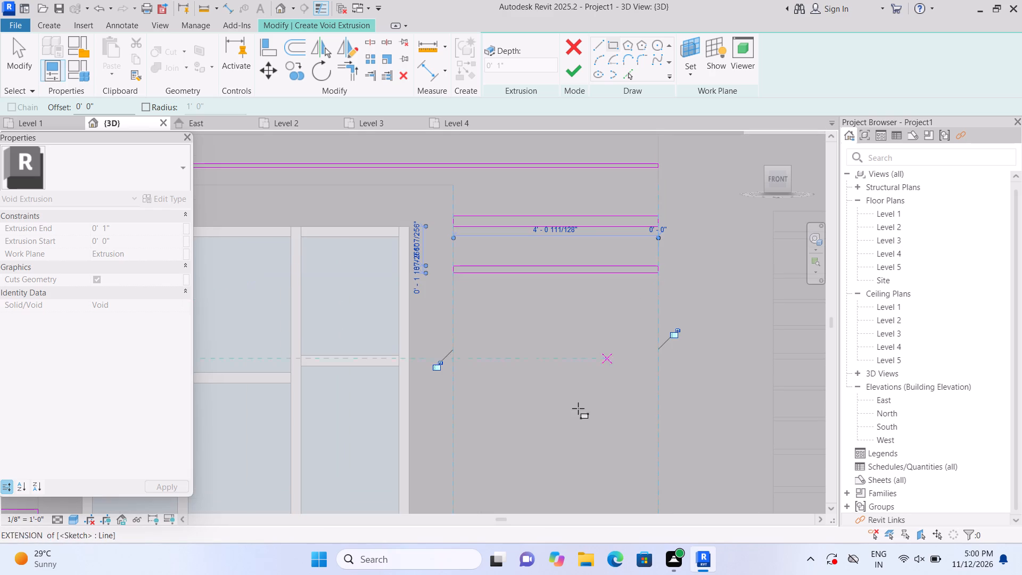
key(Escape)
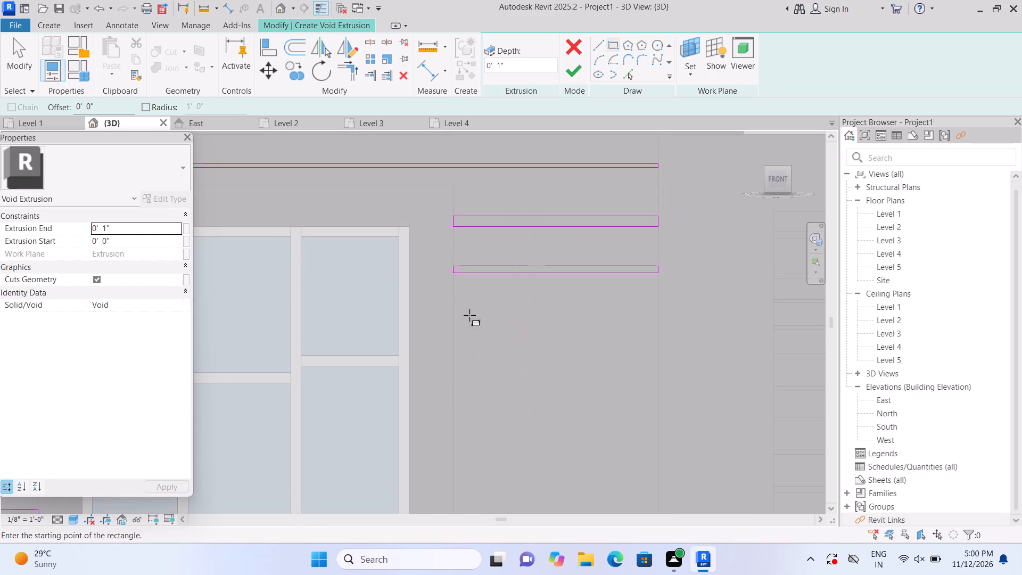
click(455, 313)
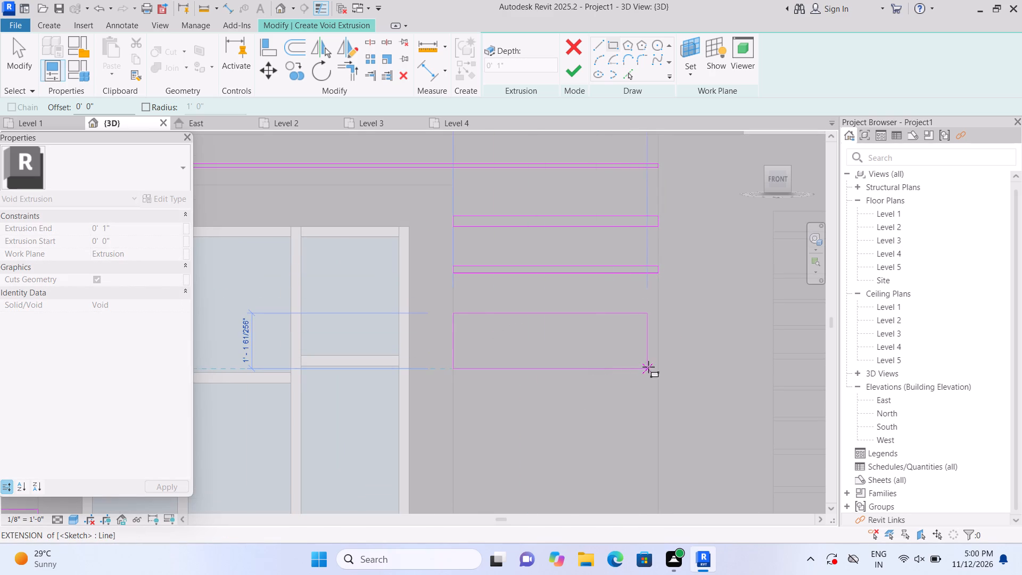
click(654, 319)
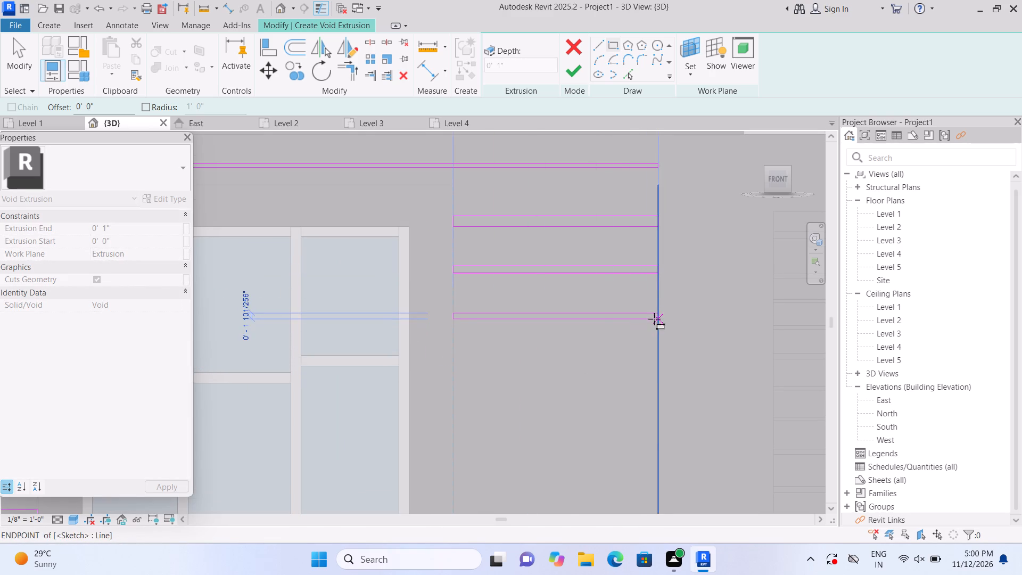
key(Escape)
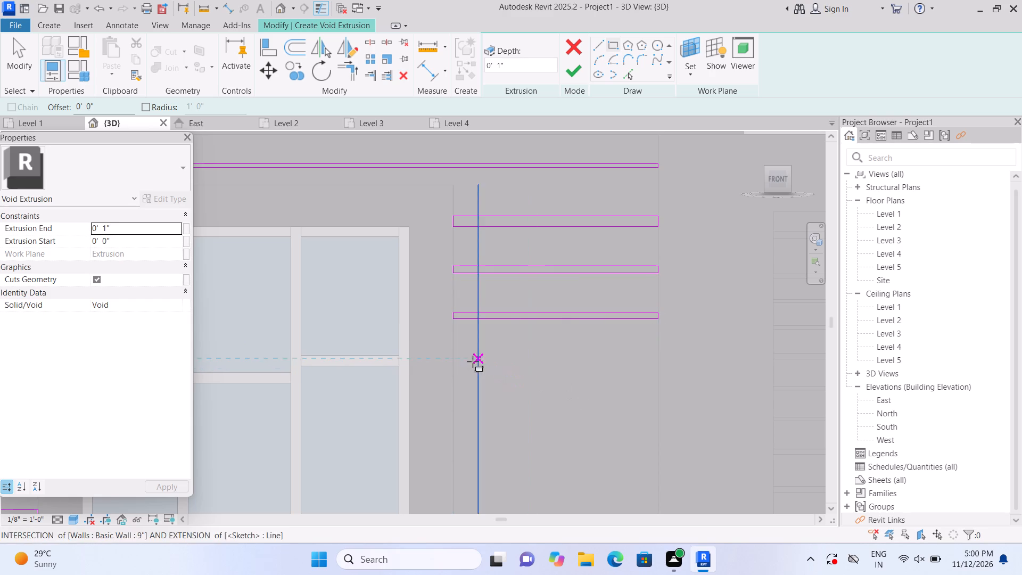
click(456, 361)
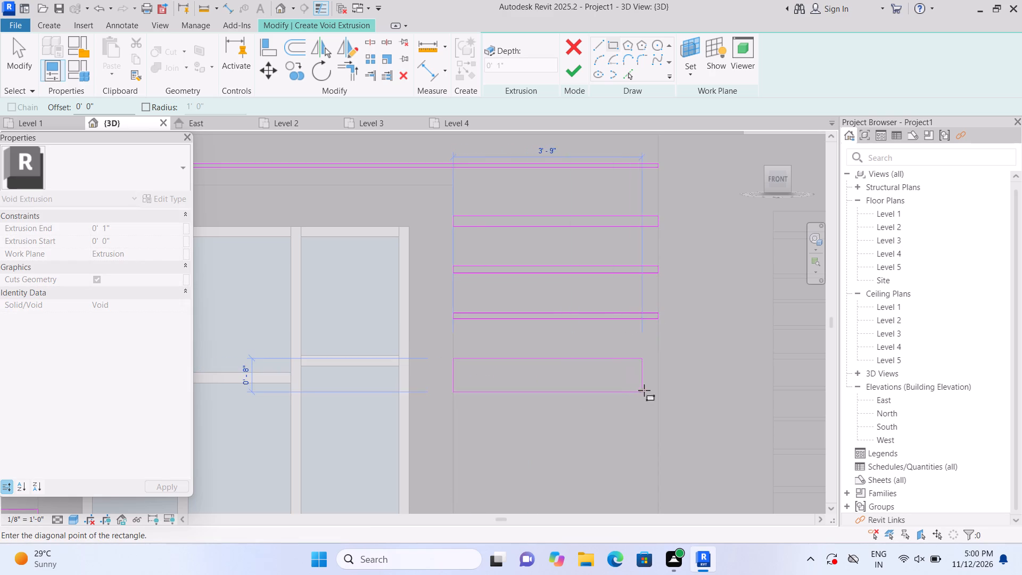
scroll(660, 378, up, 1)
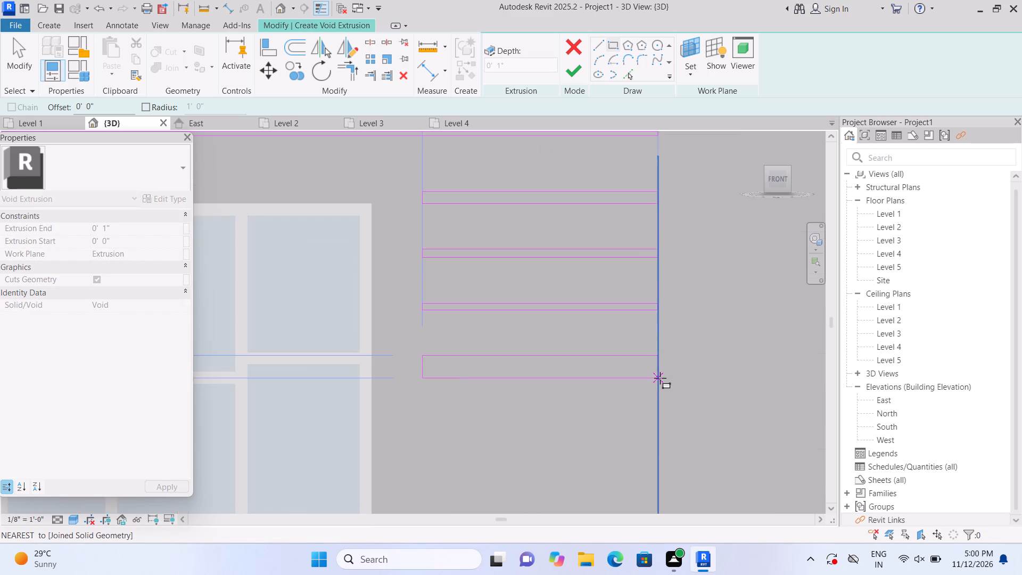
click(661, 363)
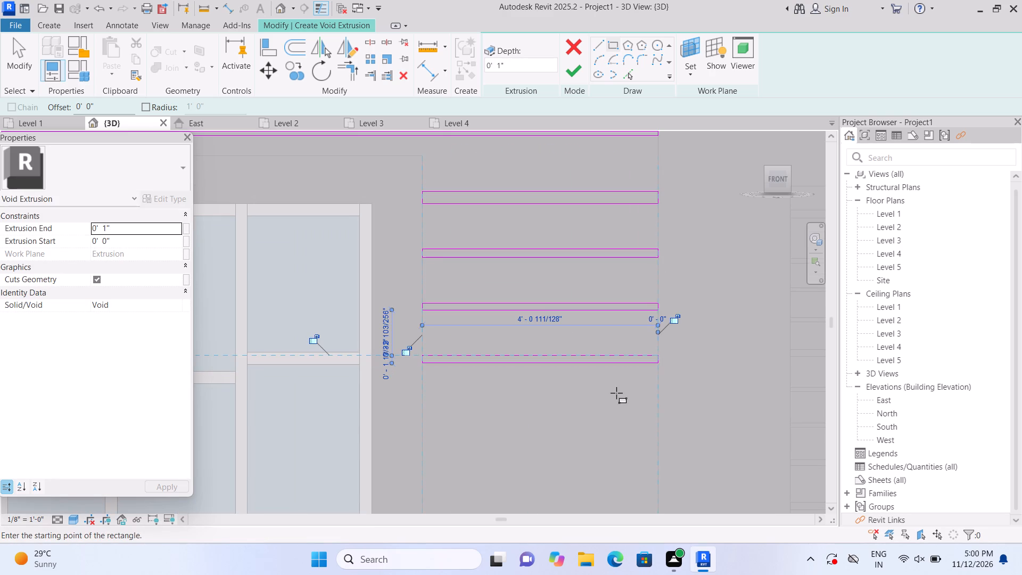
key(Escape)
Continue down the strip beside the upper window's lower panes with two more 4' 1" wide groove rectangles, about 1 1/8" and 2 1/2" high.
scroll(607, 405, down, 2)
middle_drag(559, 440, 579, 279)
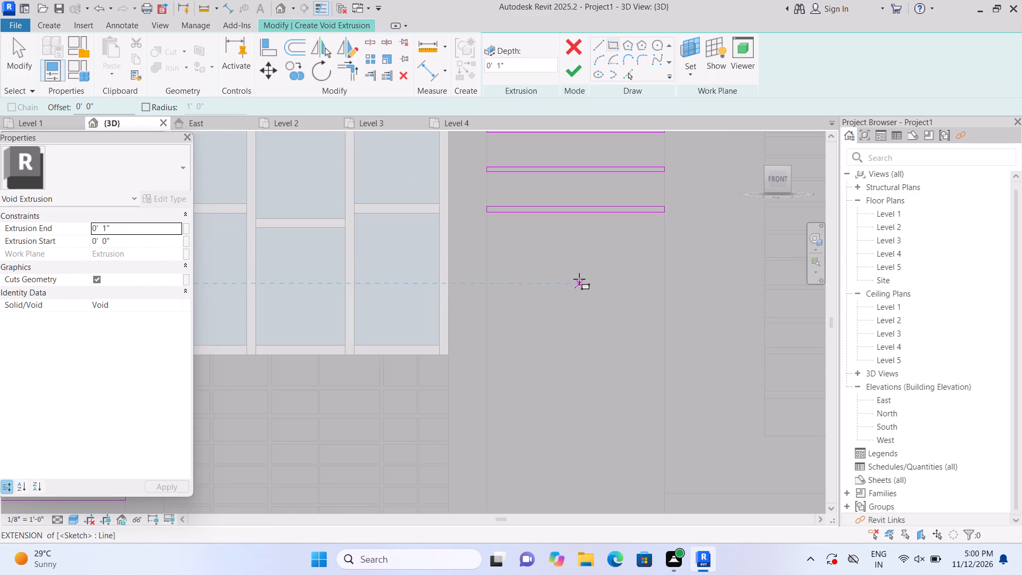
click(490, 240)
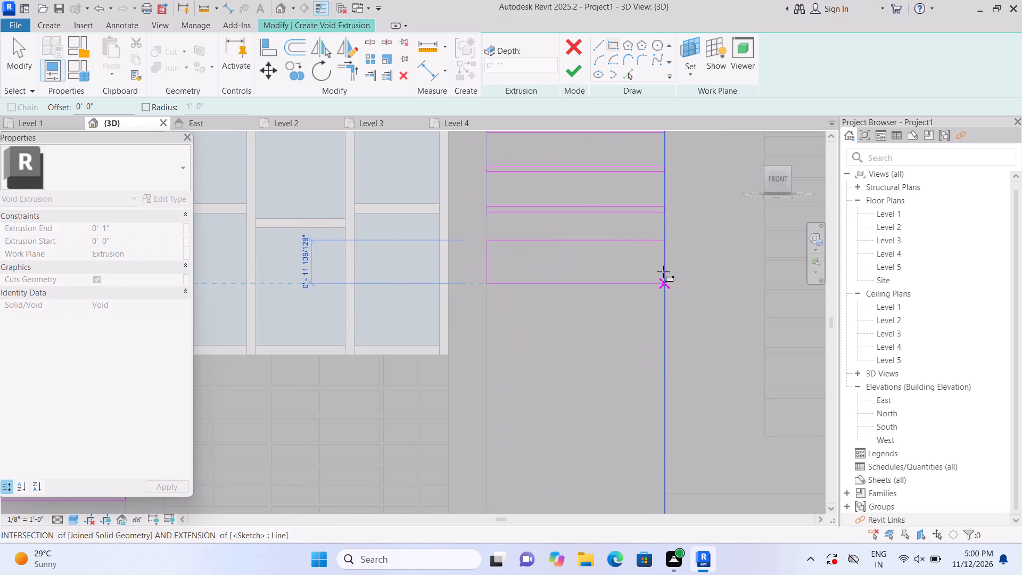
click(664, 244)
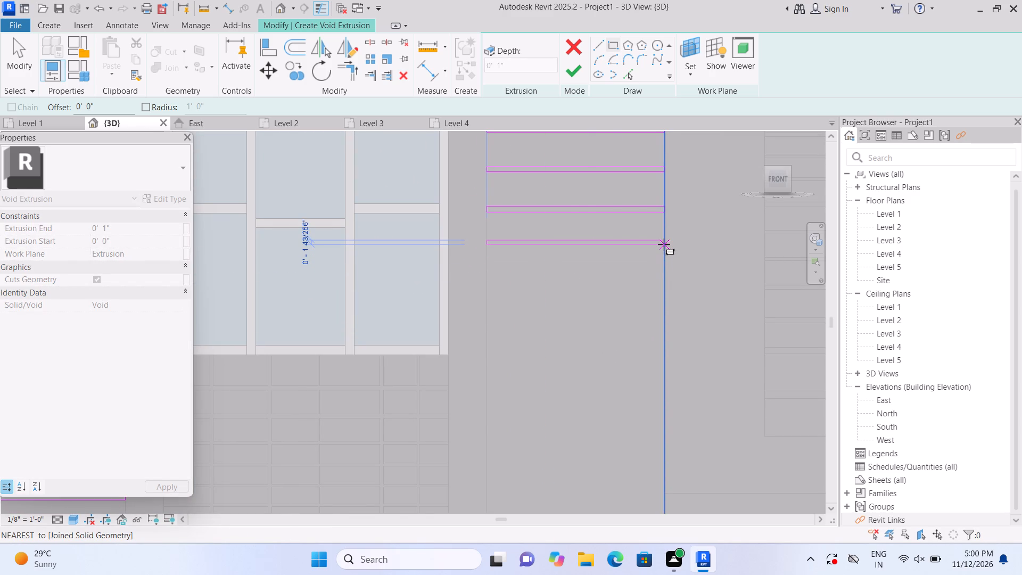
key(Escape)
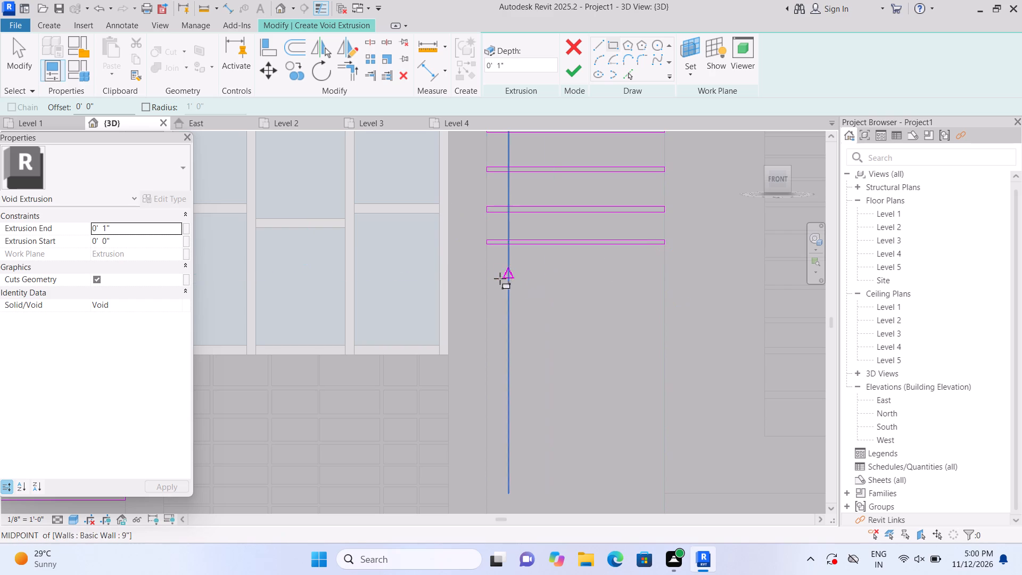
click(485, 278)
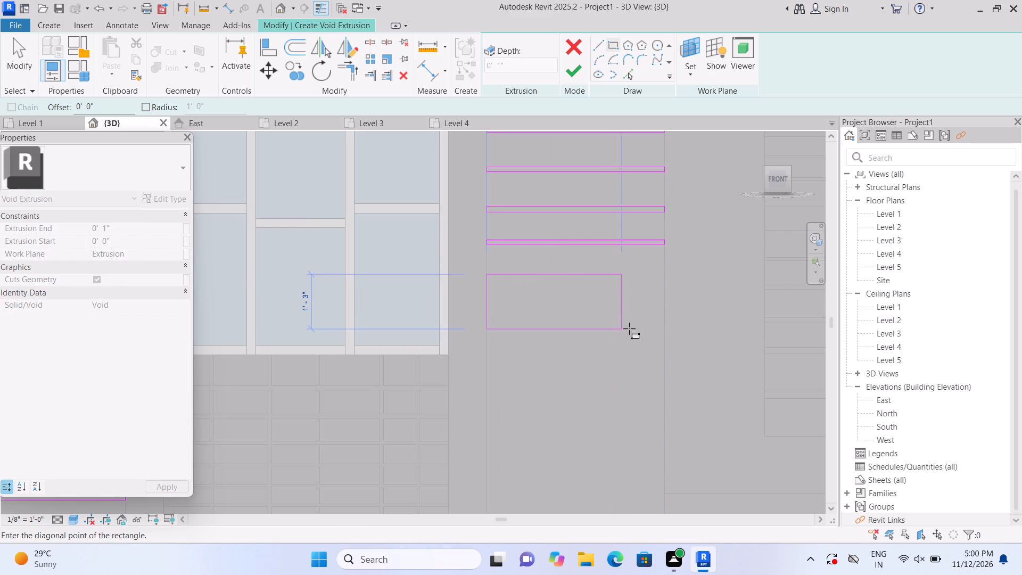
click(659, 282)
key(Escape)
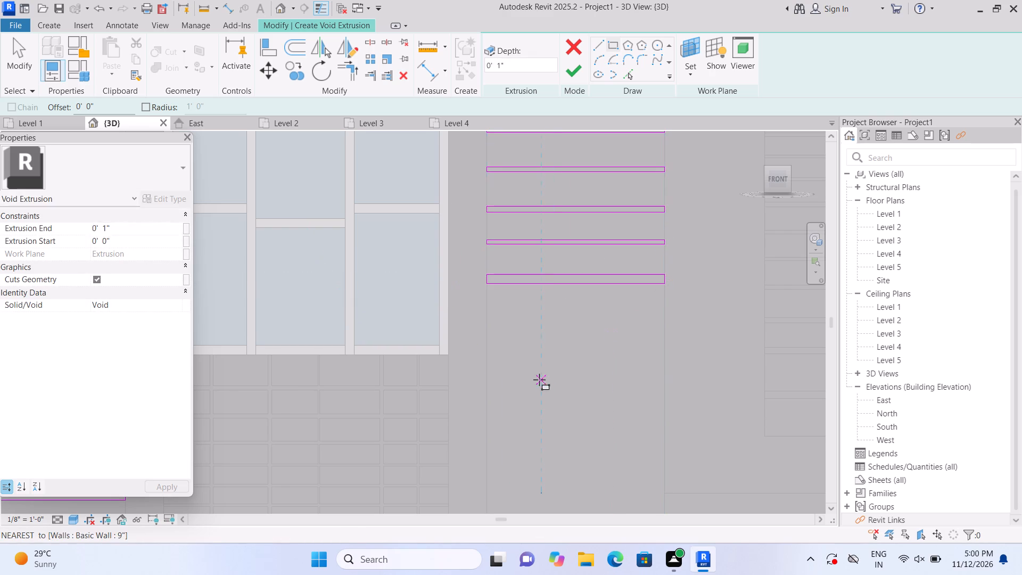
Draw three groove rectangles about 4' 1" wide and 2" high down the strip, from just above the upper window's base to beside the grooved panel.
middle_drag(539, 375, 521, 245)
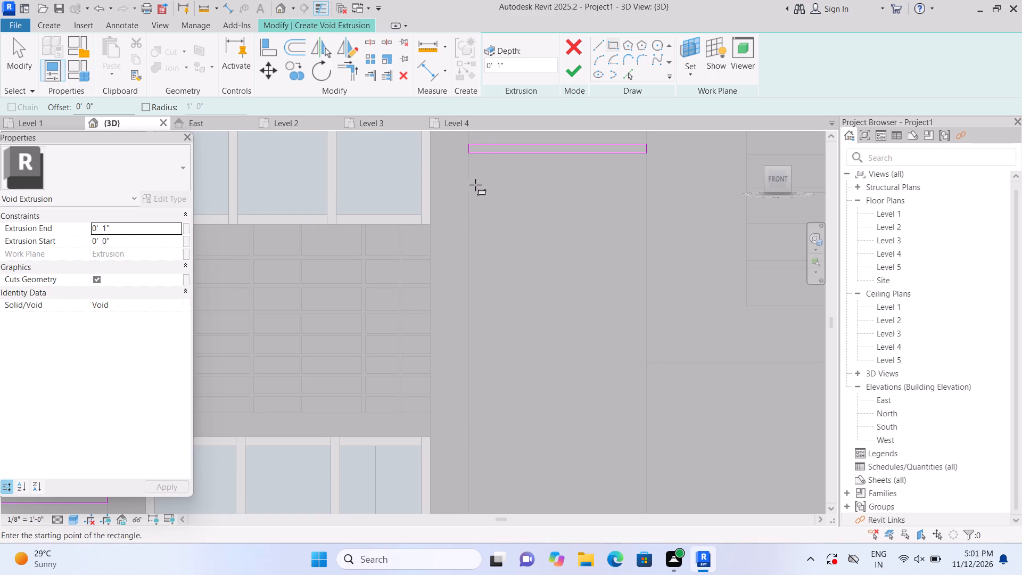
click(468, 183)
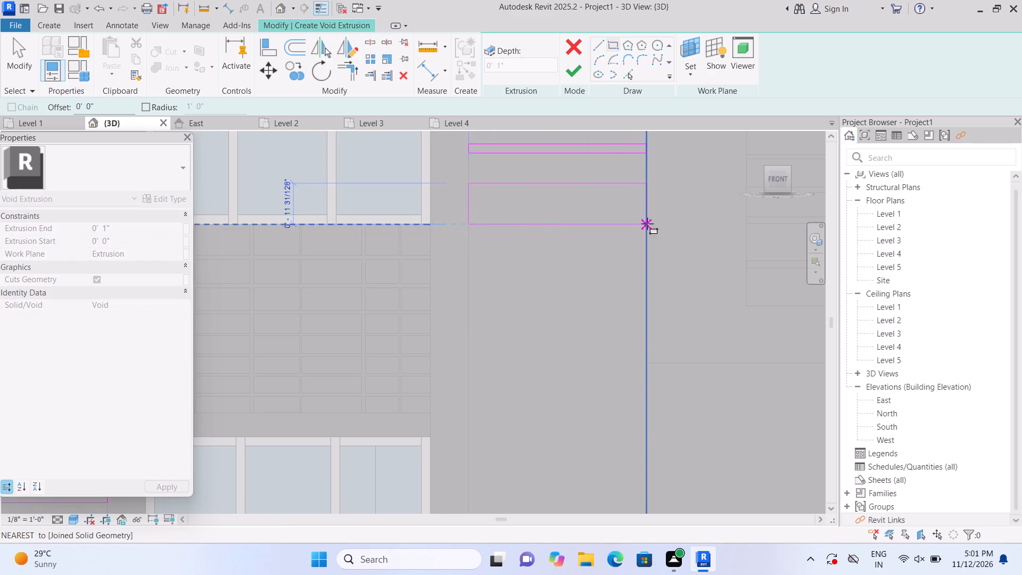
click(649, 191)
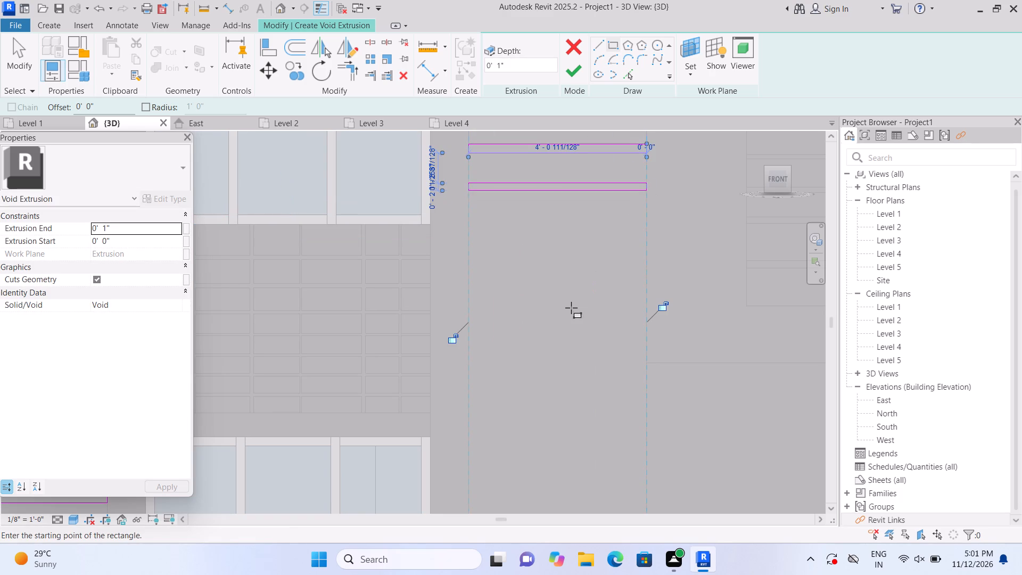
key(Escape)
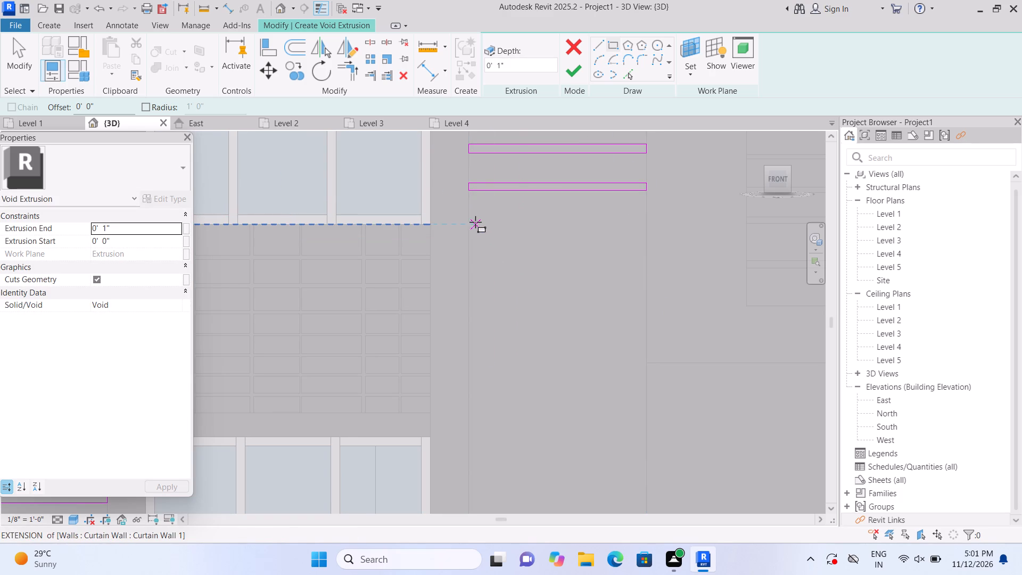
click(468, 222)
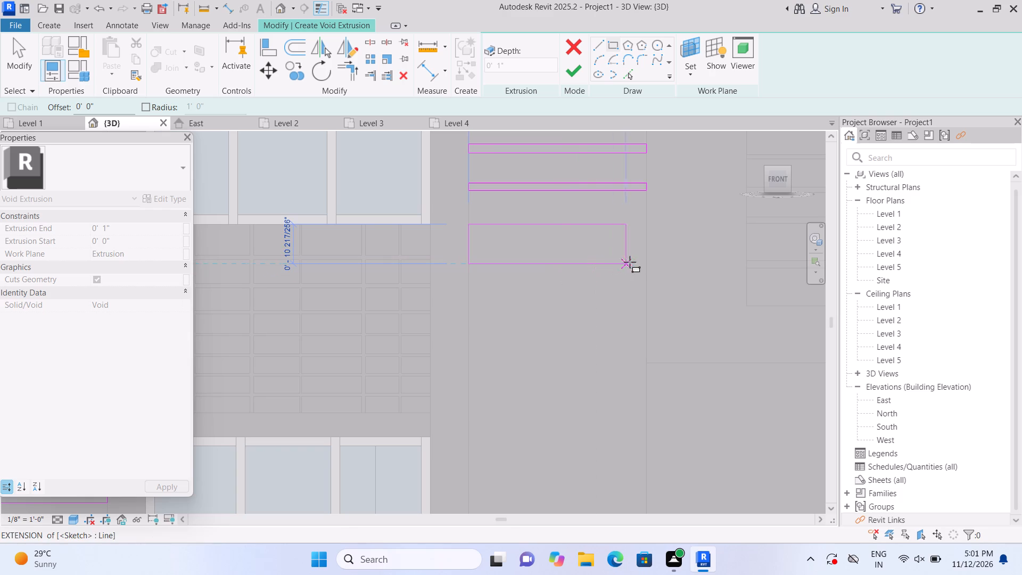
click(641, 232)
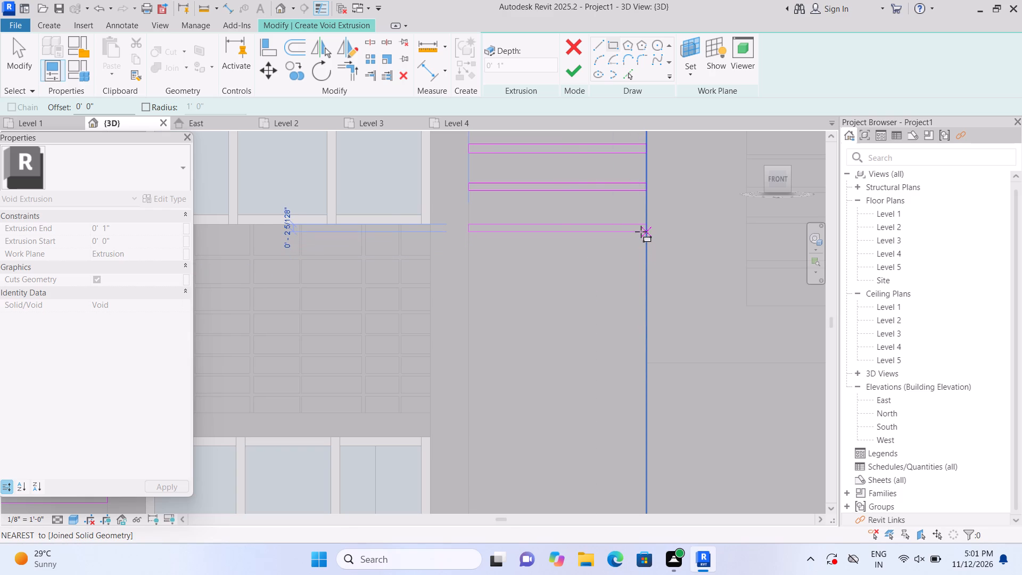
key(Escape)
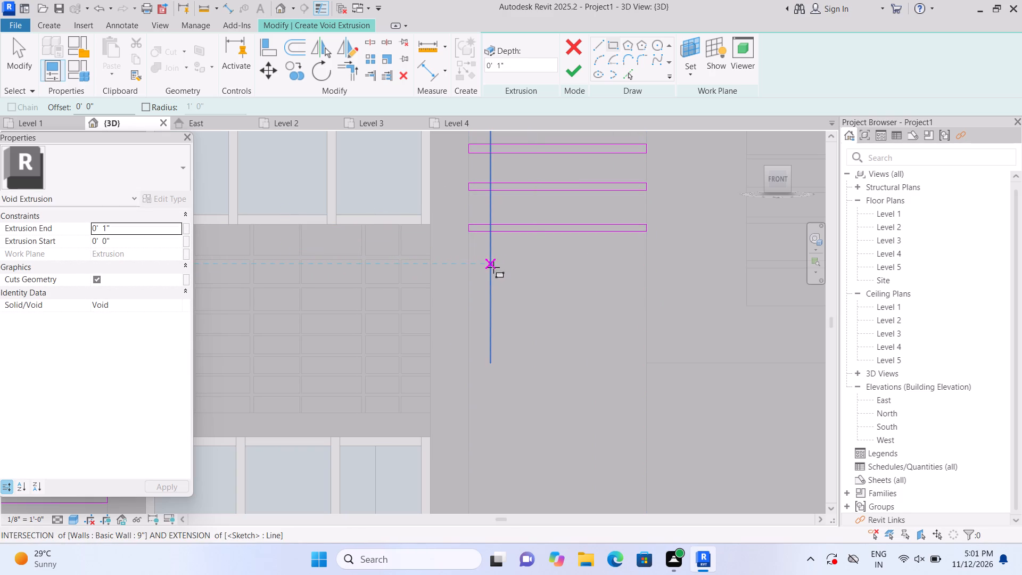
click(469, 267)
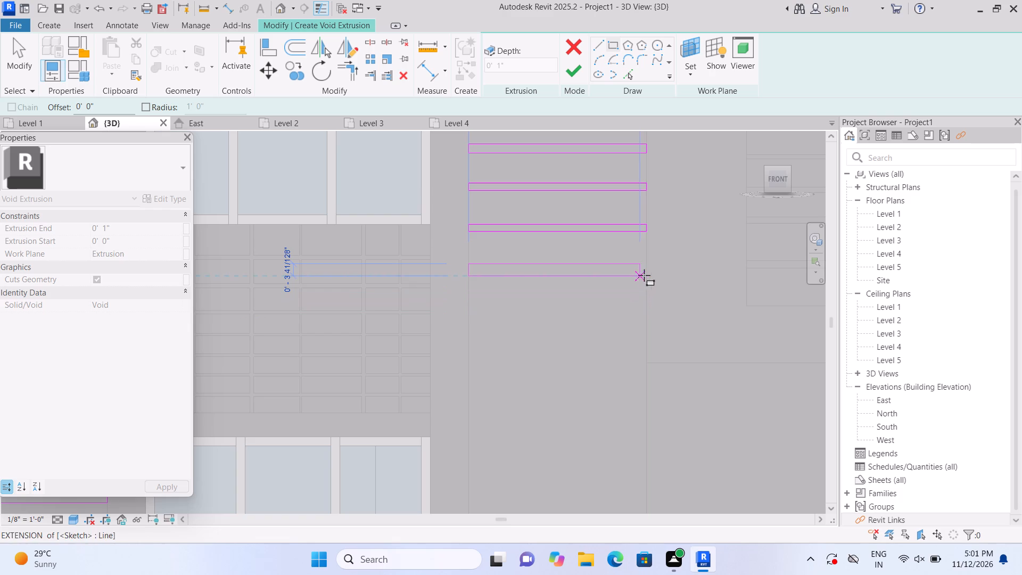
scroll(650, 276, up, 2)
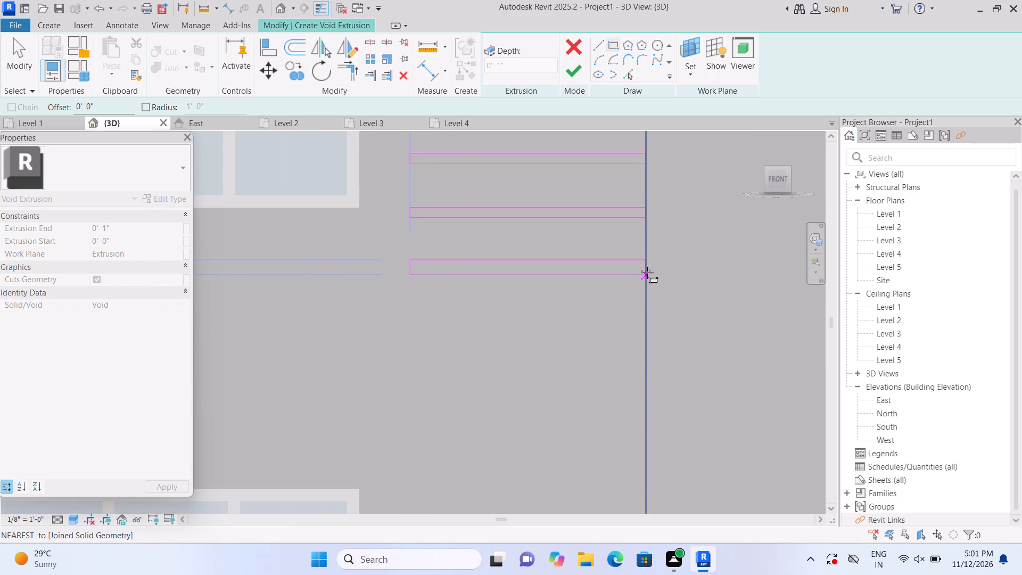
click(646, 269)
key(Escape)
Add three more groove rectangles about 4' 1" wide down the strip beside the grooved panel, ending just above the lower window's top.
scroll(626, 298, down, 3)
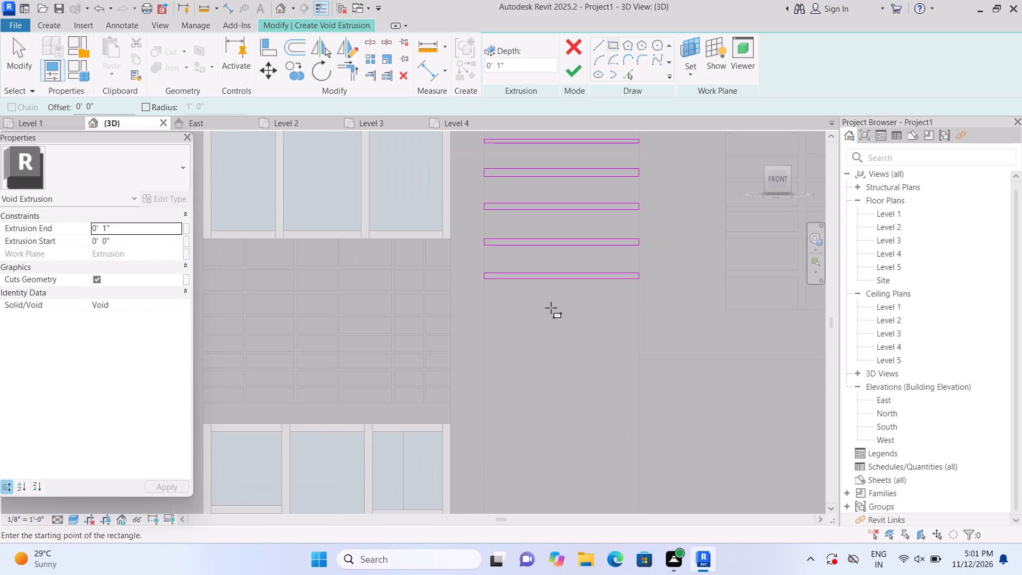
click(485, 307)
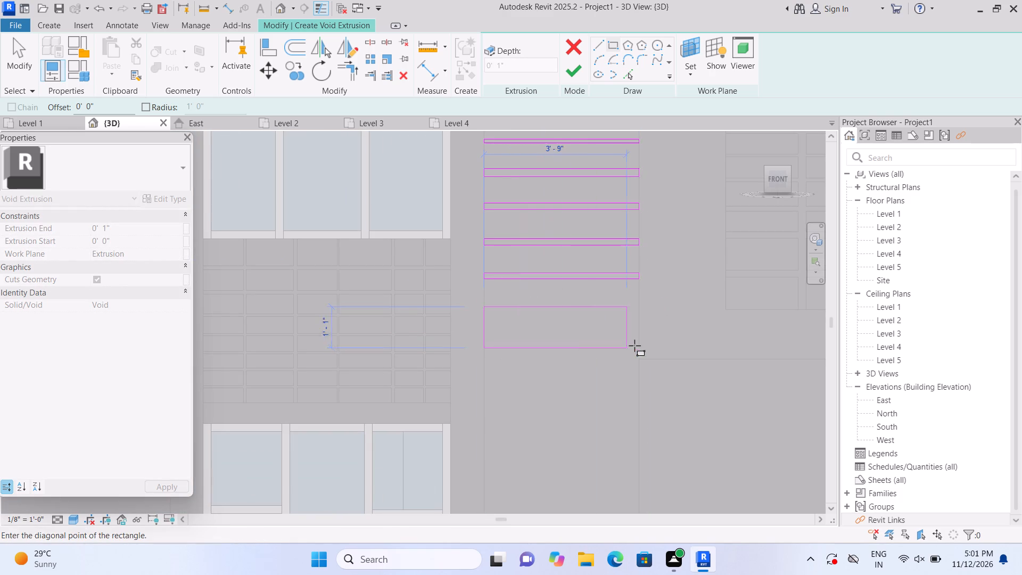
click(636, 313)
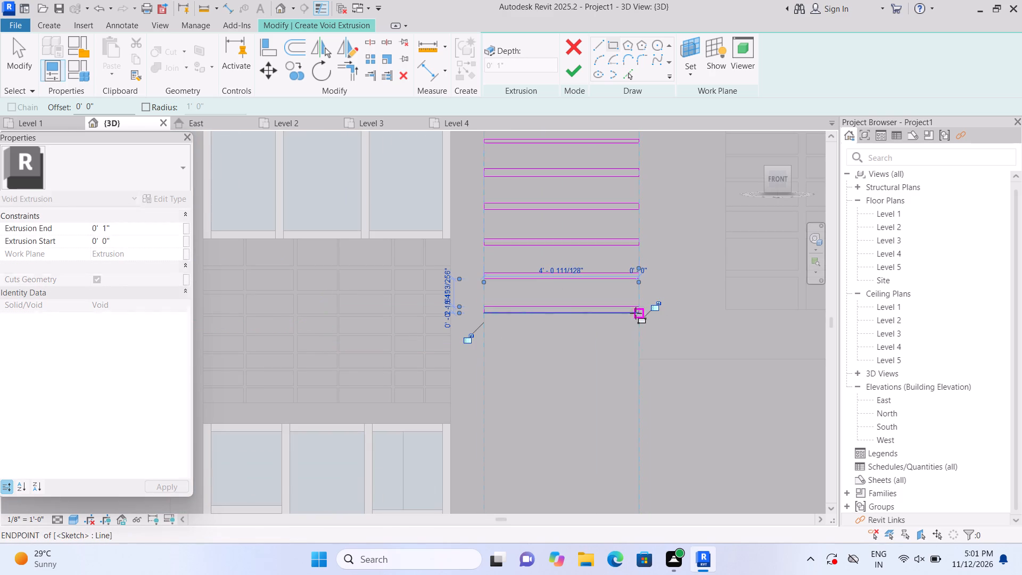
key(Escape)
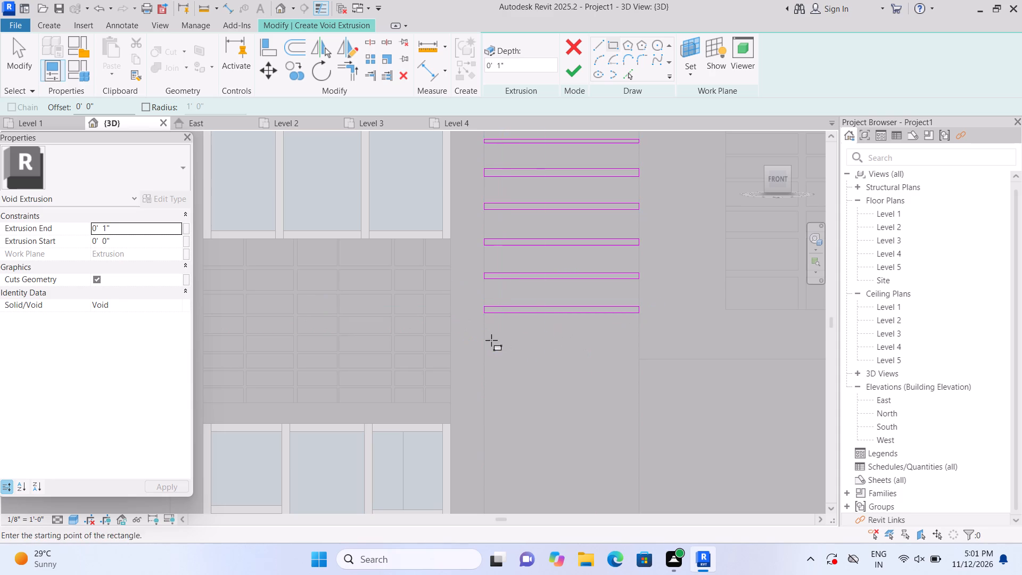
click(486, 343)
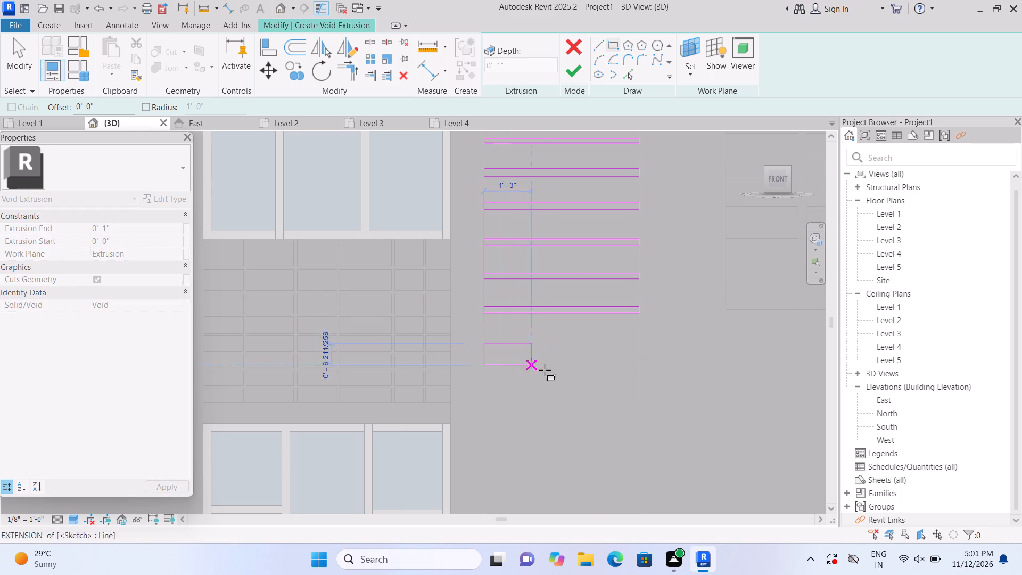
click(637, 350)
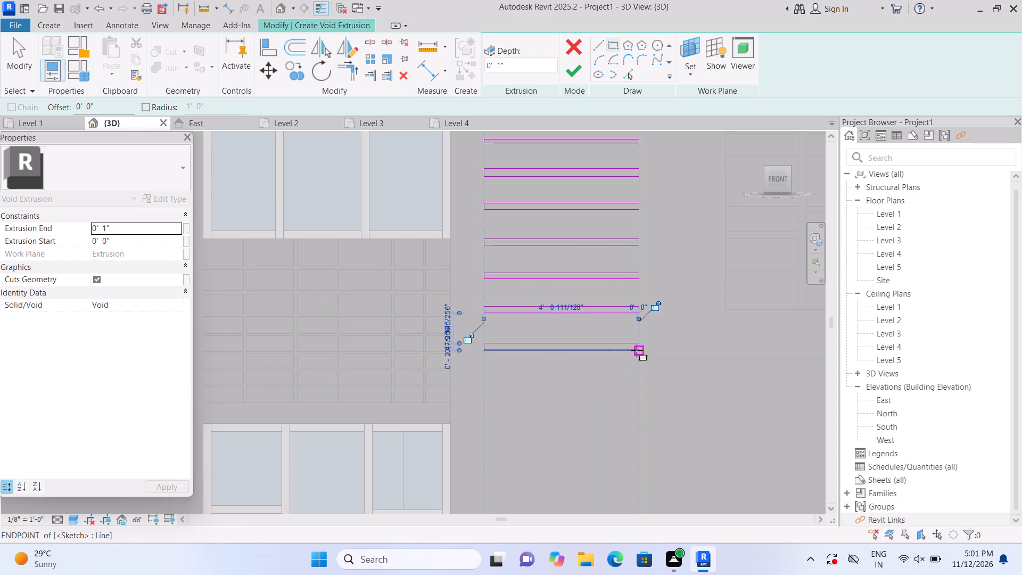
key(Escape)
middle_drag(597, 393, 580, 246)
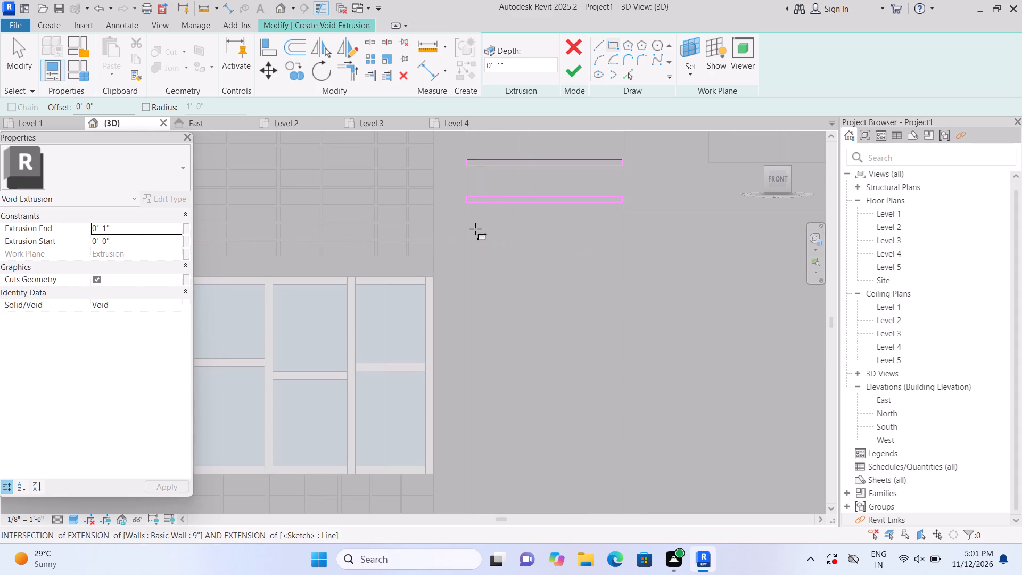
click(469, 231)
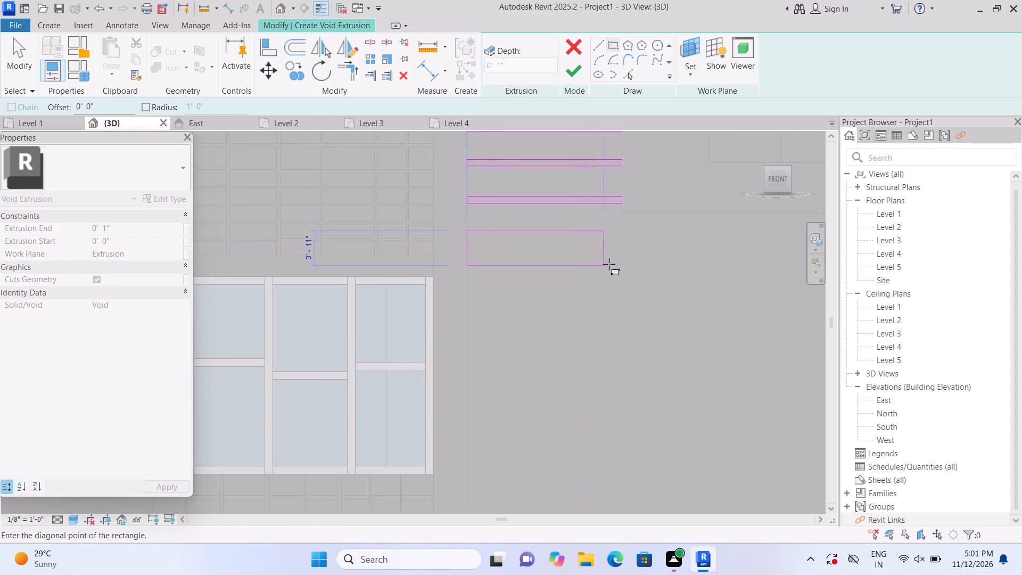
click(623, 234)
key(Escape)
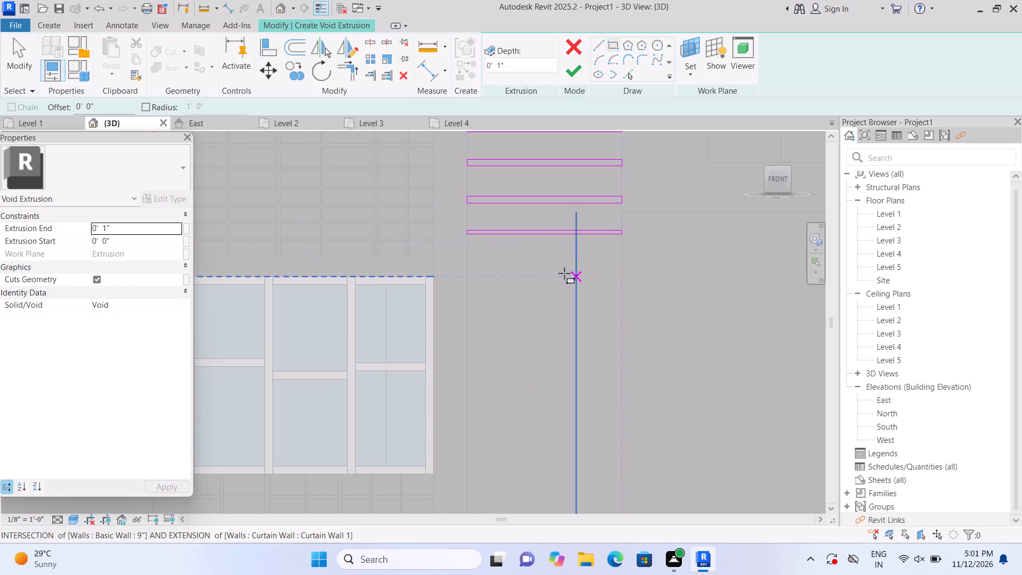
Draw three horizontal groove rectangles about 4' 1" wide and 2" high on the strip beside the lower window's upper panes.
click(464, 270)
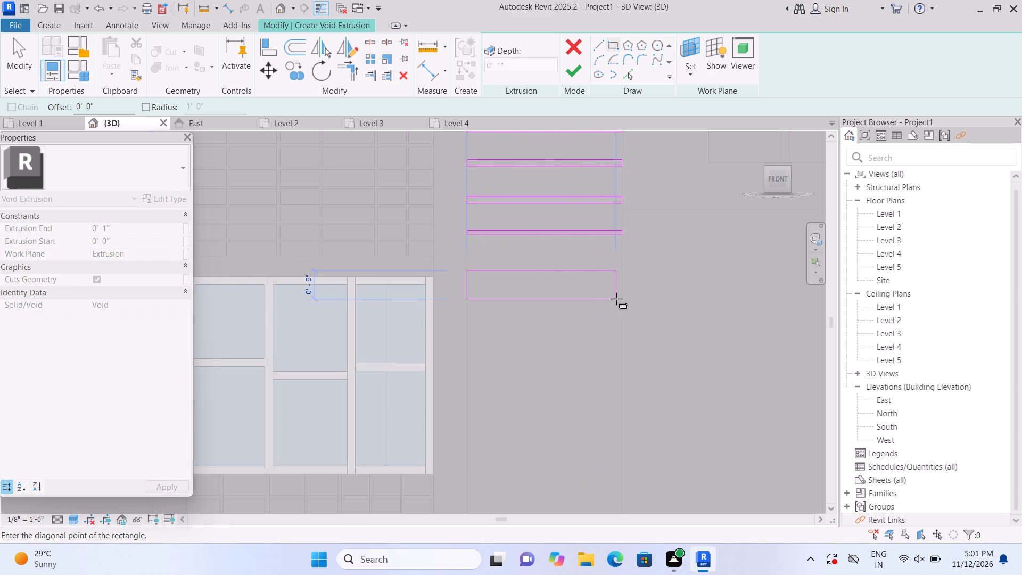
double_click(617, 277)
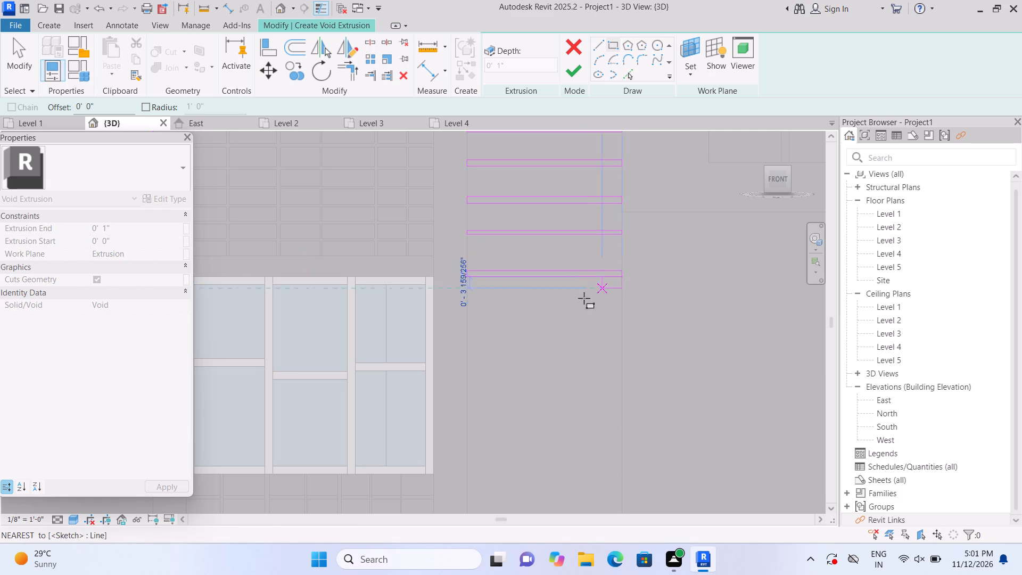
key(Escape)
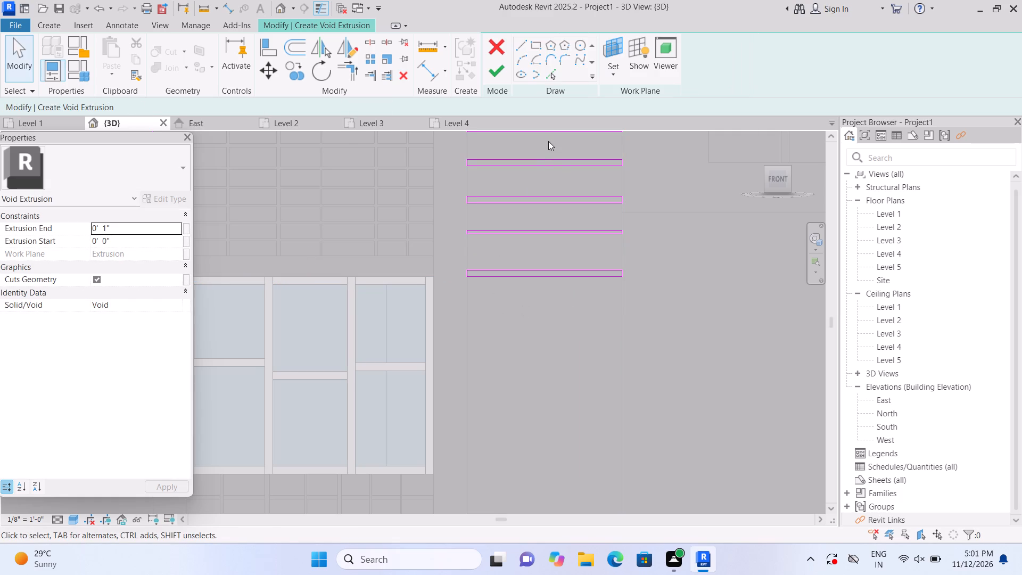
click(535, 46)
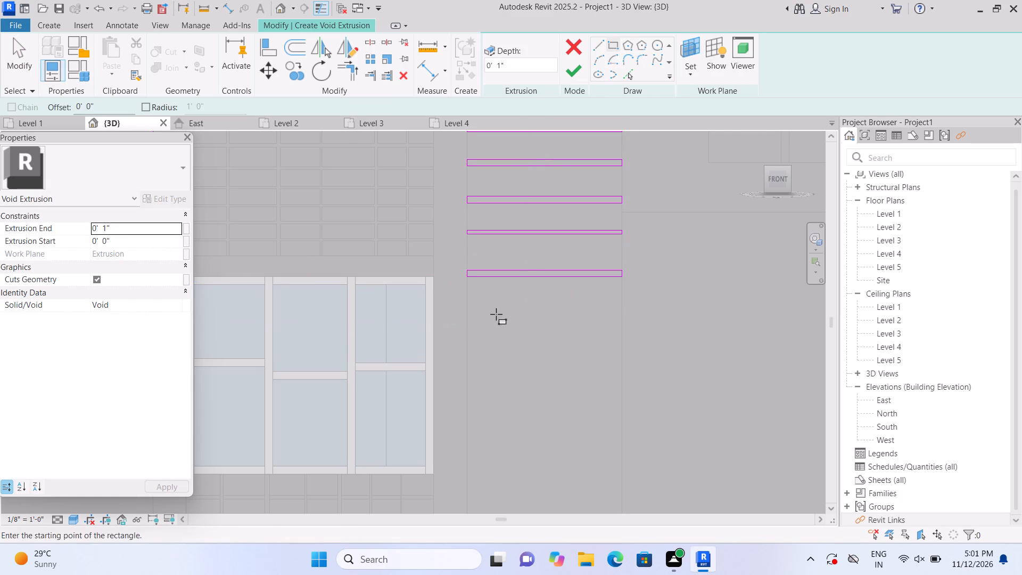
click(468, 308)
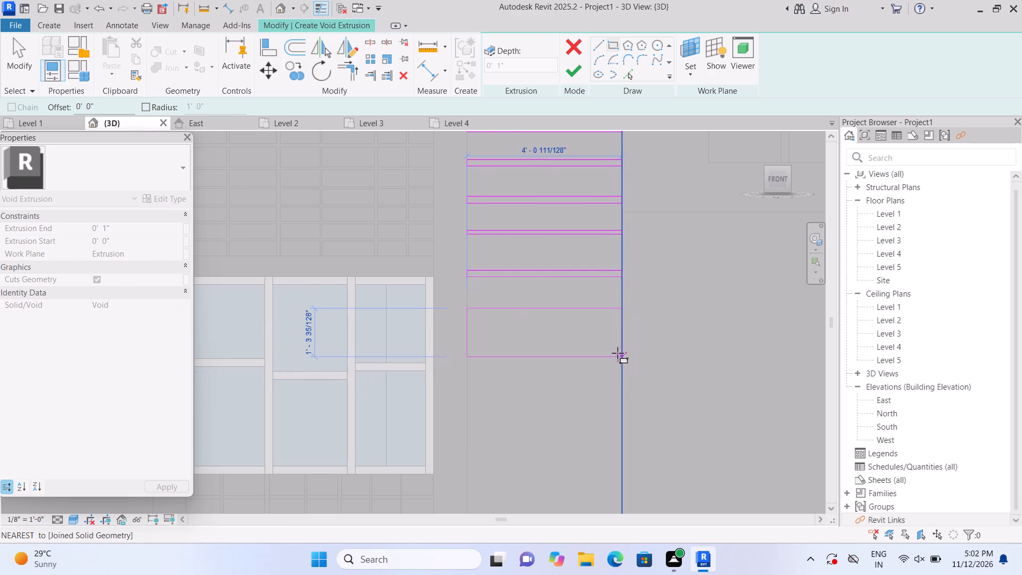
click(620, 314)
key(Escape)
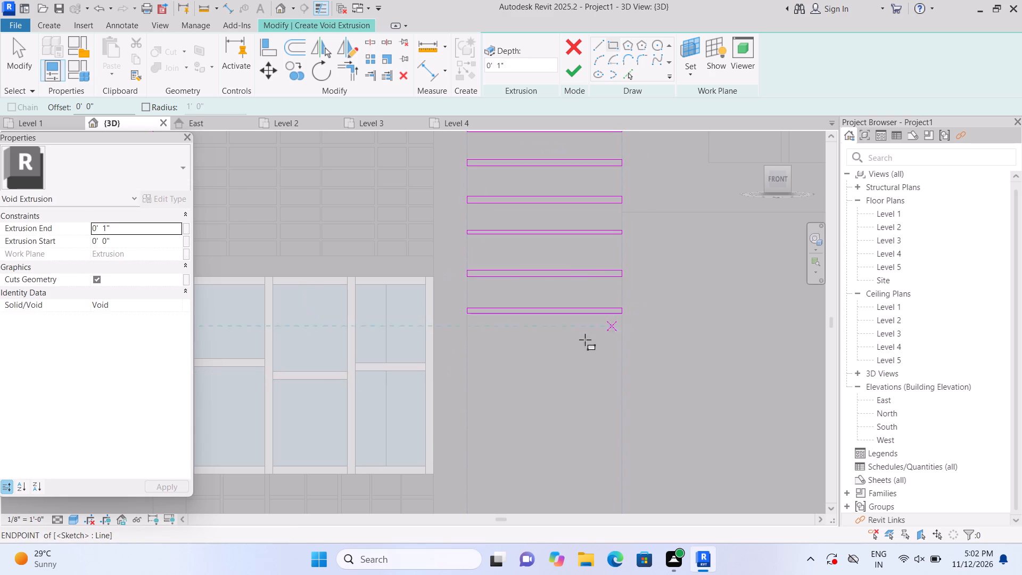
click(464, 341)
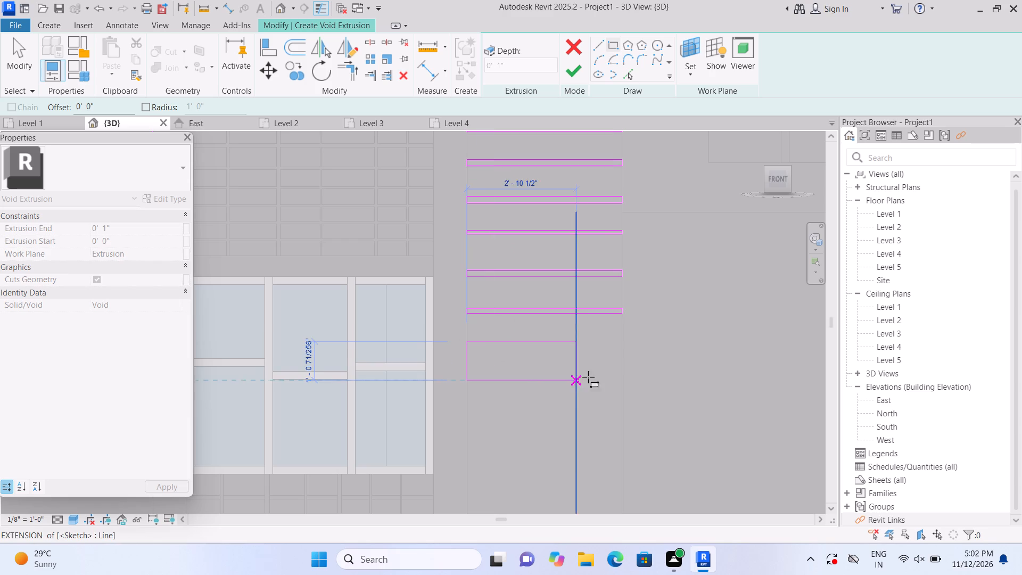
click(622, 347)
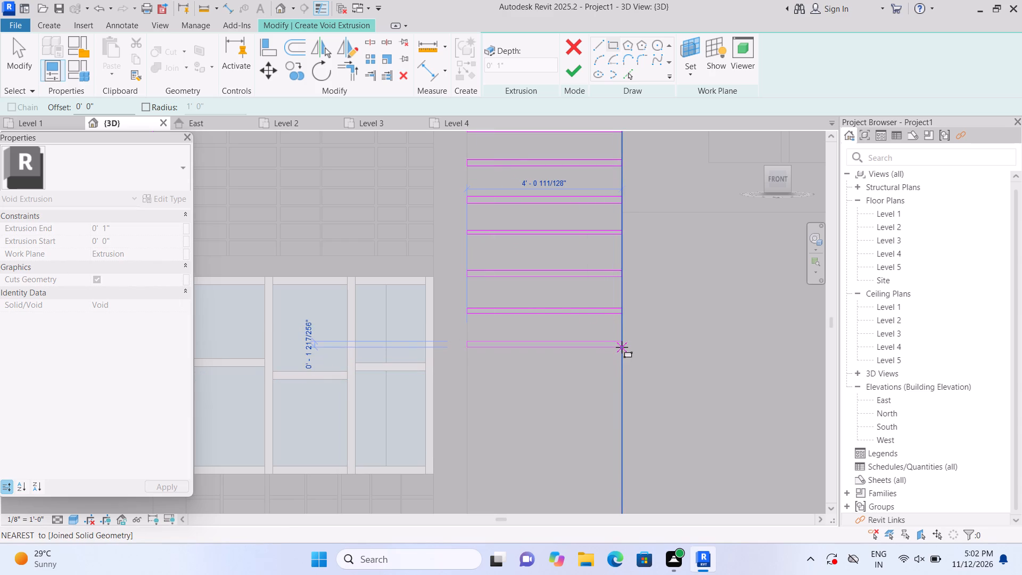
key(Escape)
Continue down the strip to the lower window's base with three more 4' 1" wide groove rectangles, about 2" to 2 1/2" high.
middle_drag(550, 415, 551, 274)
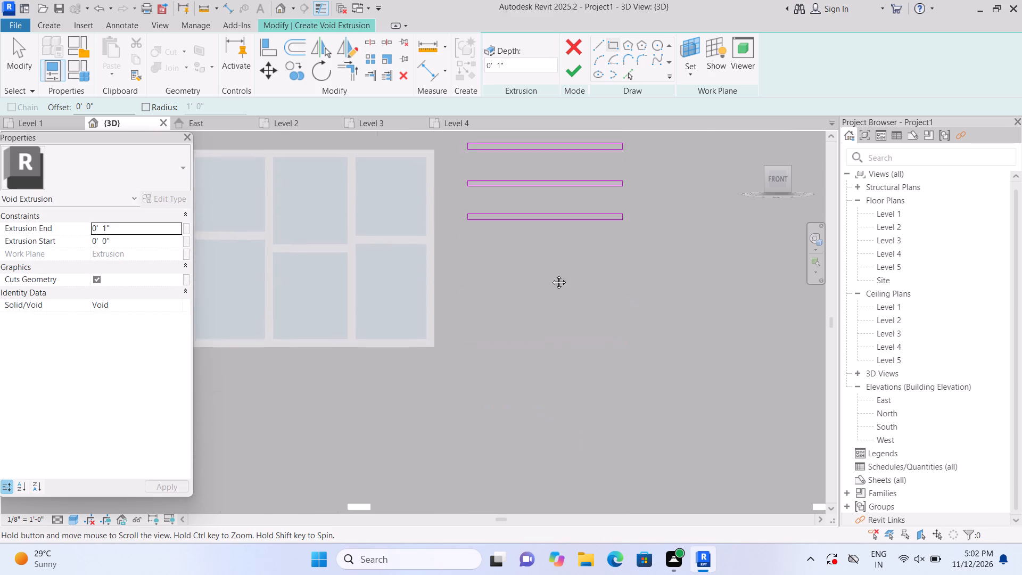
middle_drag(551, 274, 551, 267)
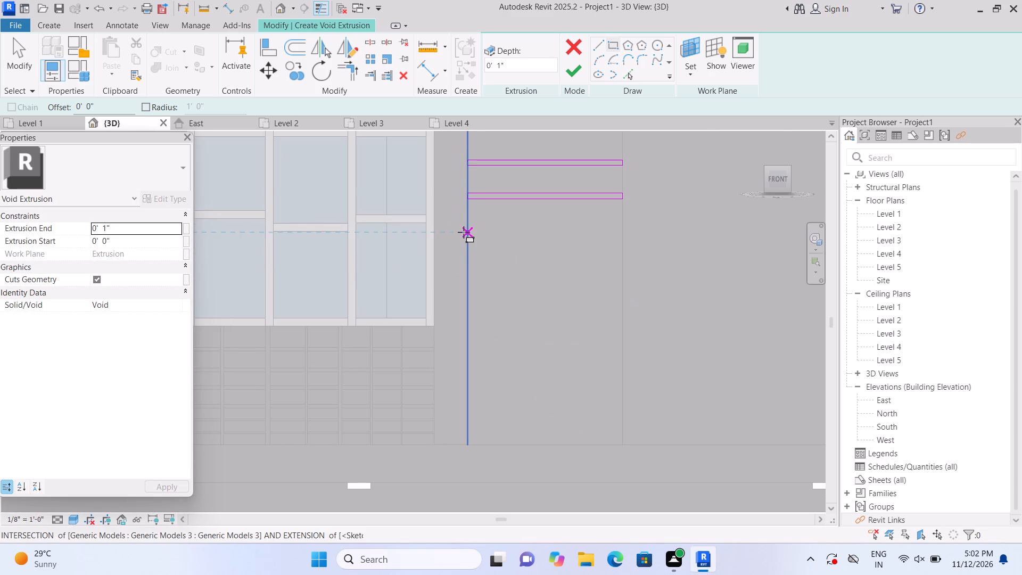
click(465, 228)
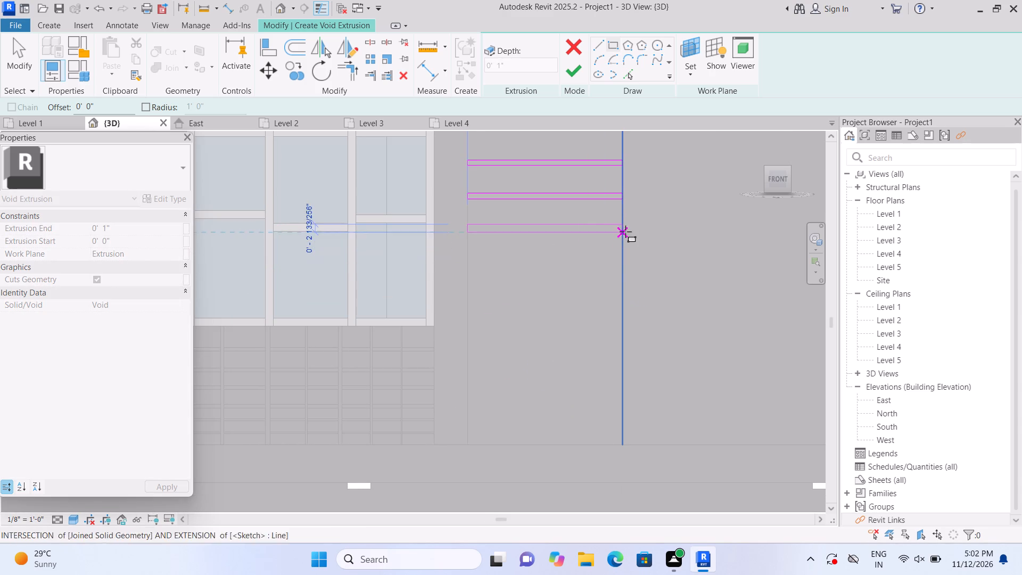
click(627, 233)
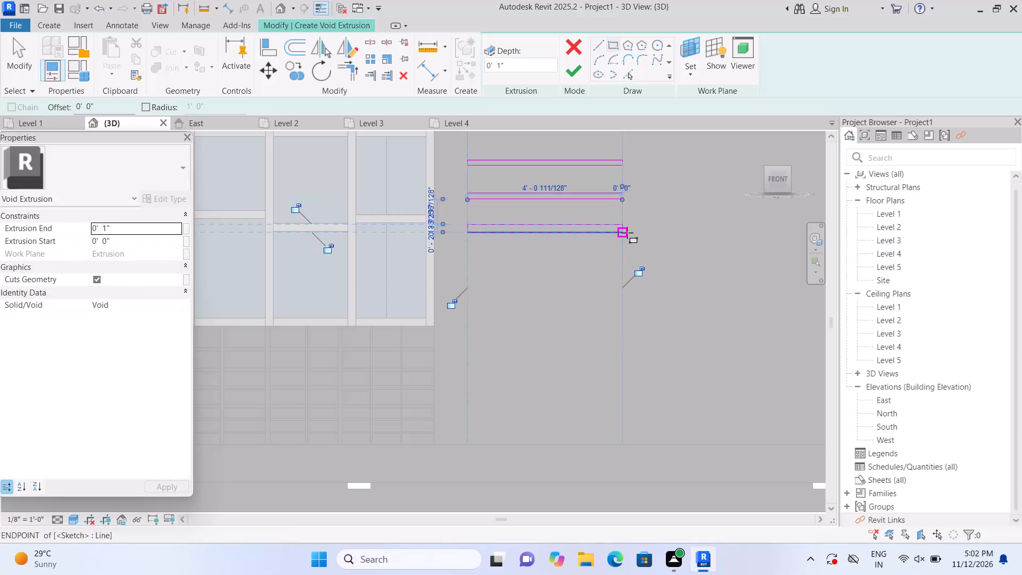
key(Escape)
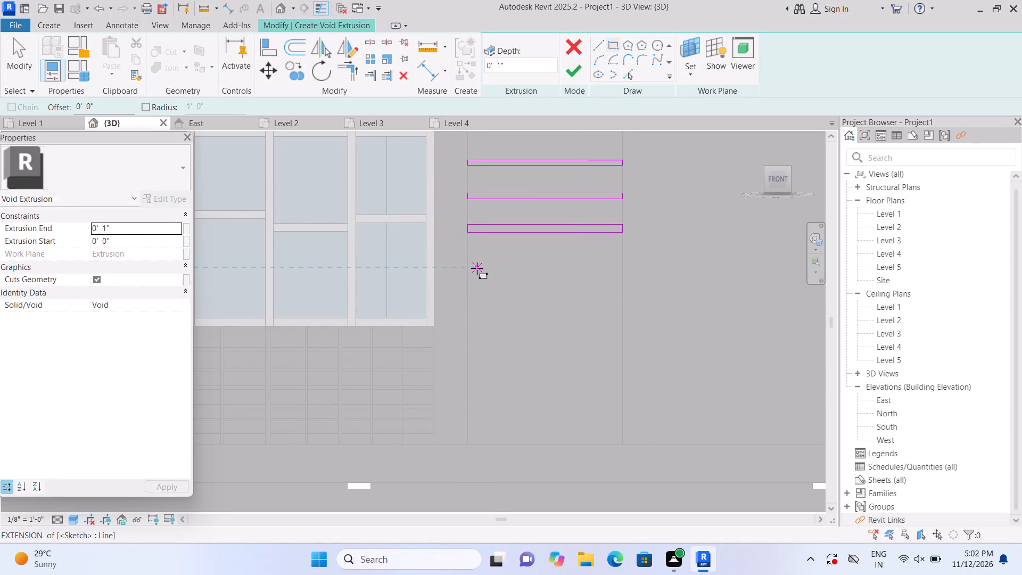
click(471, 268)
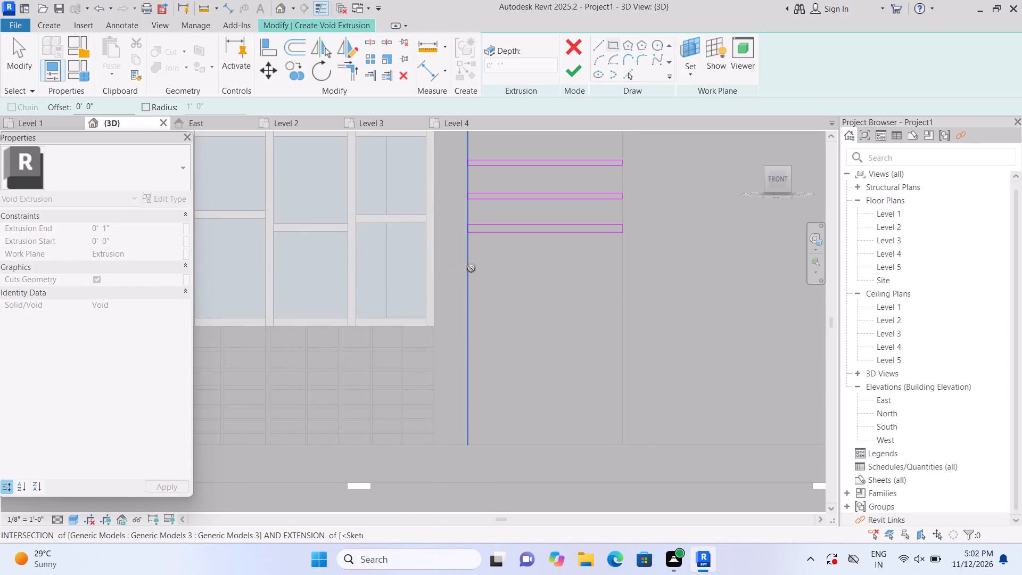
click(621, 274)
key(Escape)
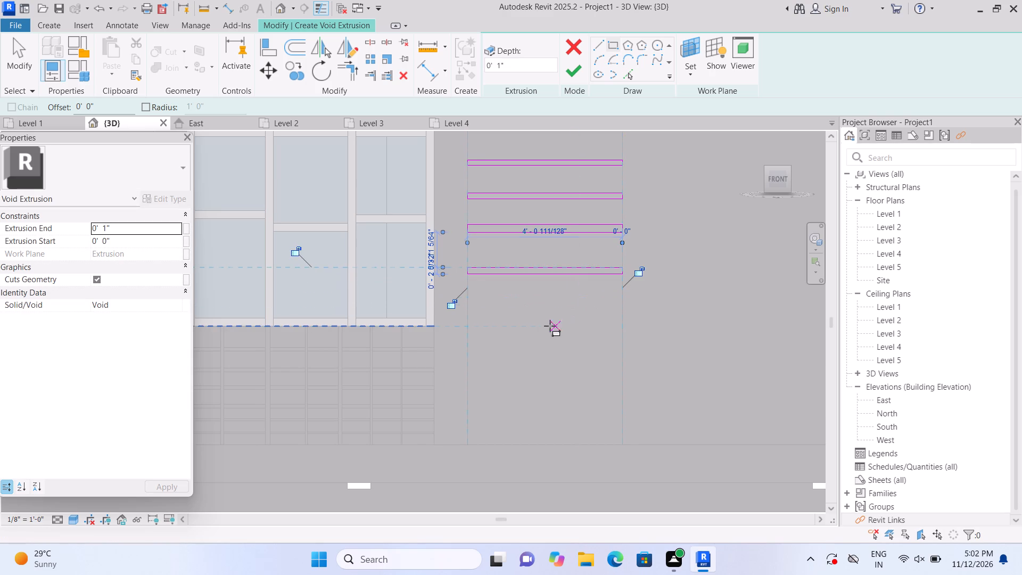
click(473, 308)
click(624, 311)
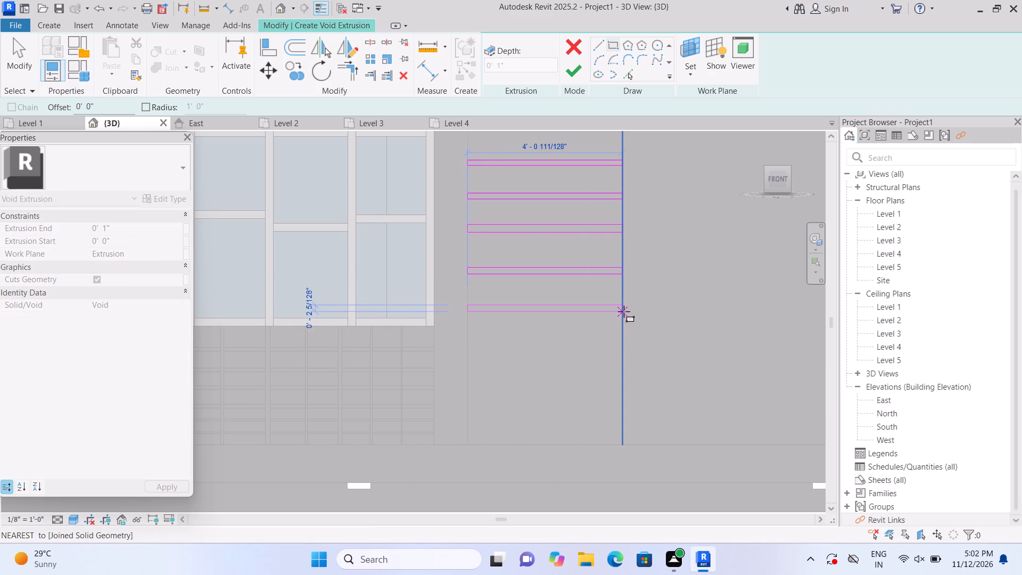
key(Escape)
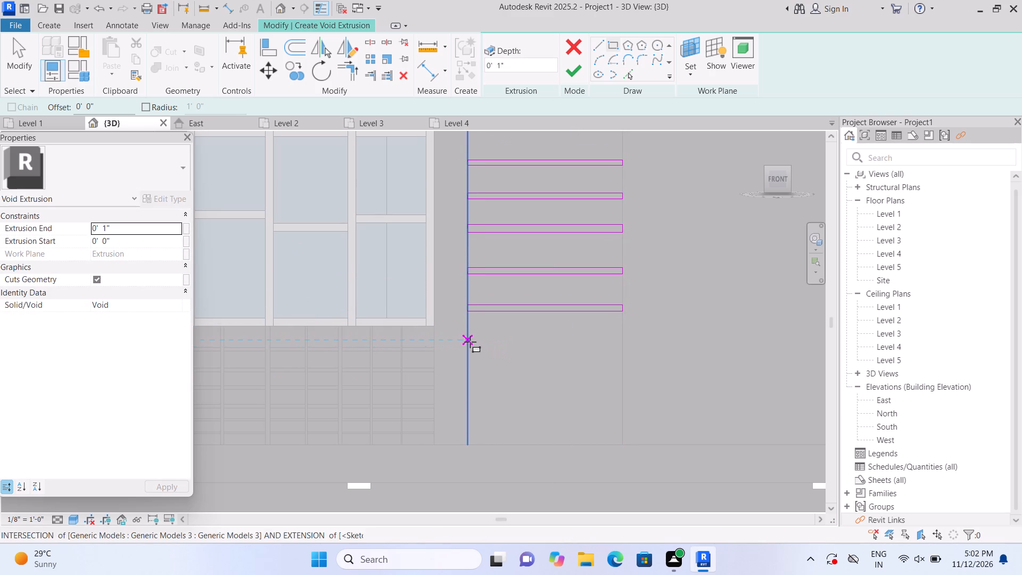
Add the last three groove rectangles, about 4' 1" wide and 2" to 3" high, beside the grooved panel below the lower window.
click(470, 342)
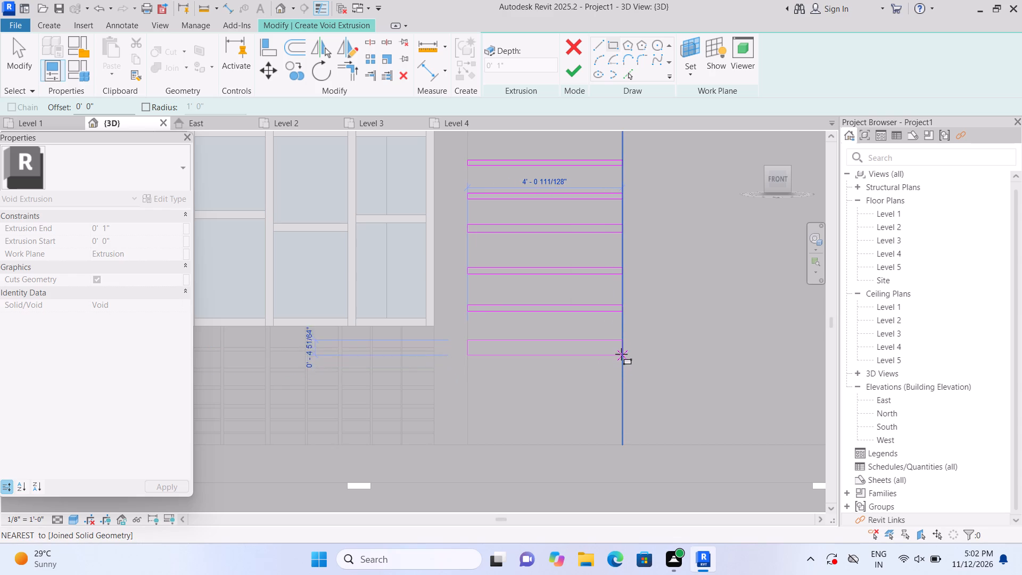
click(621, 348)
key(Escape)
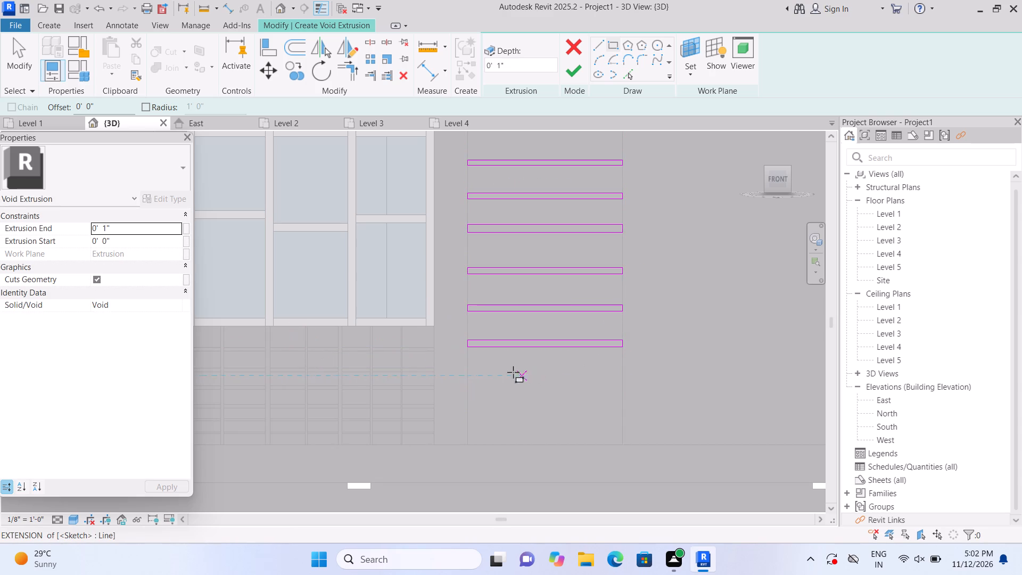
click(472, 371)
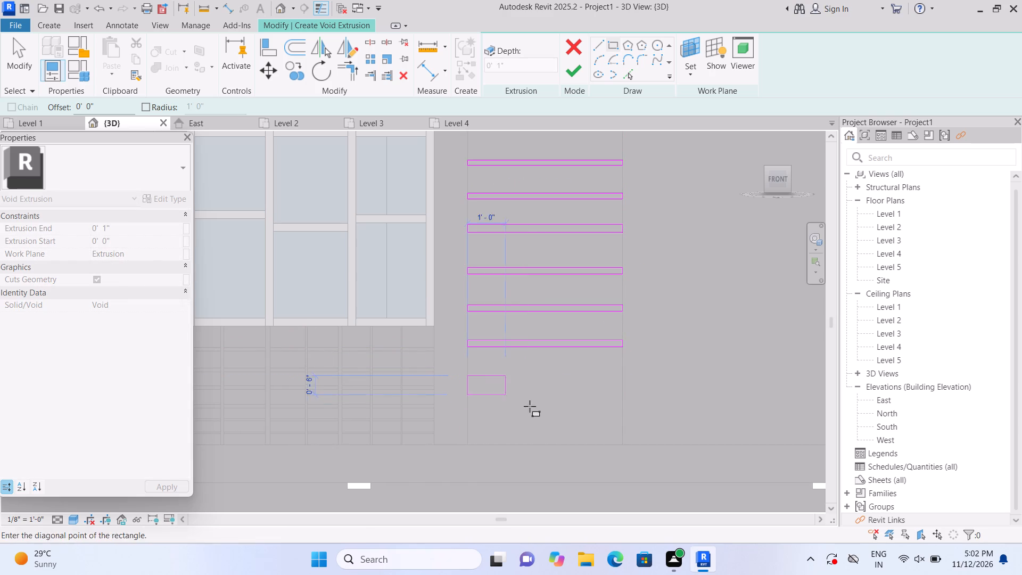
click(622, 381)
key(Escape)
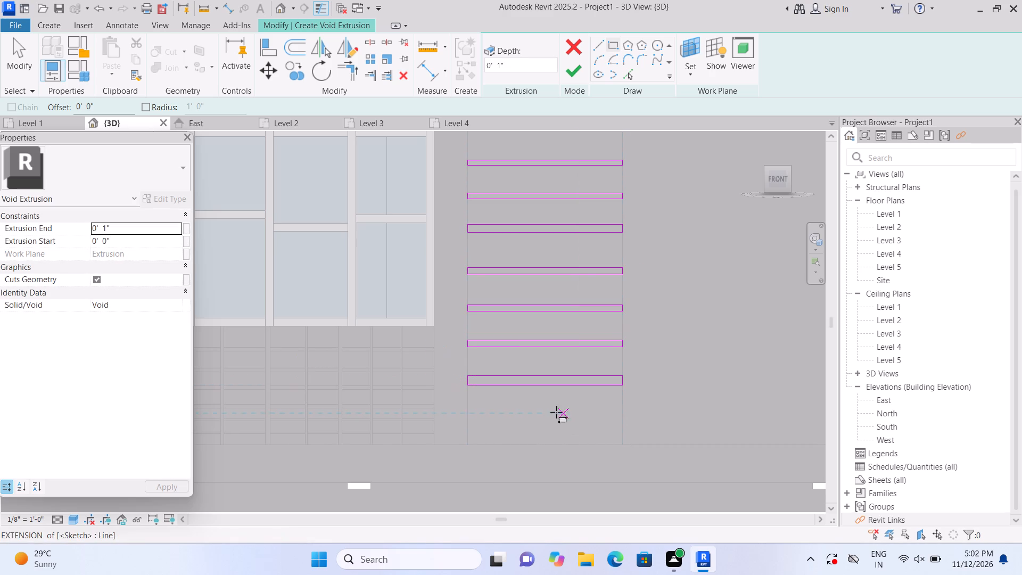
click(470, 409)
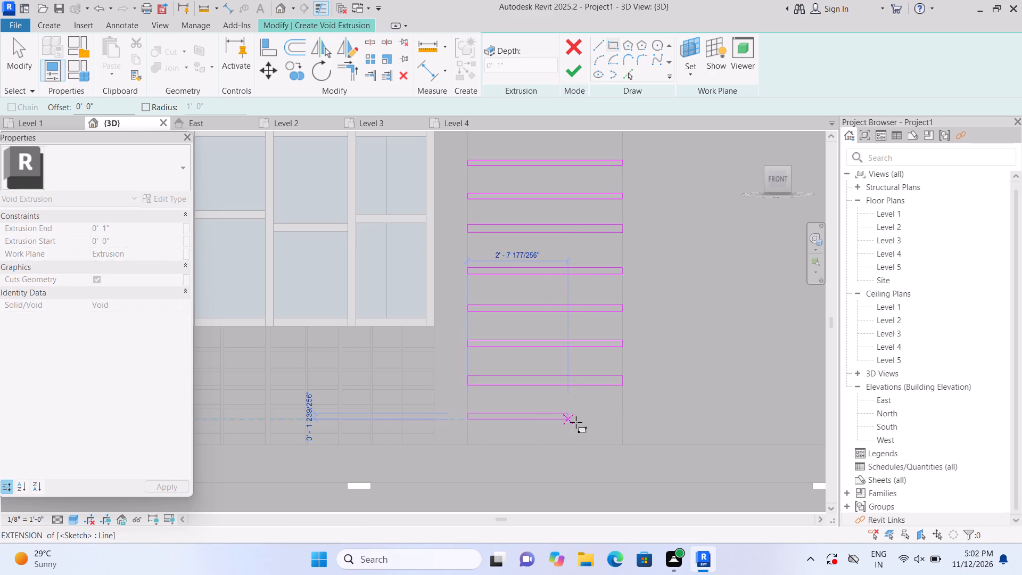
click(623, 422)
key(Escape)
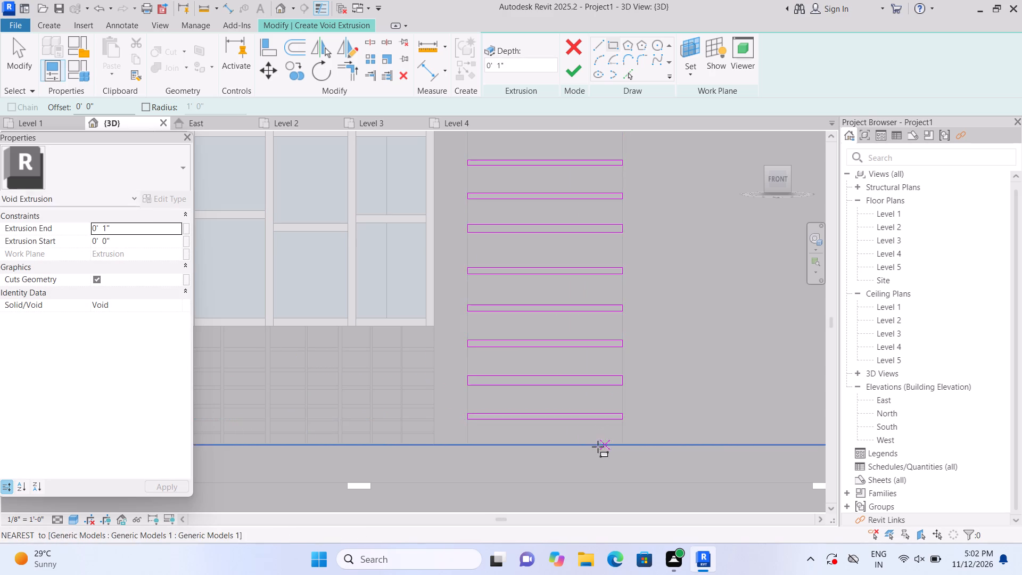
Finish the void extrusion sketch to cut the horizontal grooves into both wall strips flanking the centre bay windows.
scroll(584, 448, down, 10)
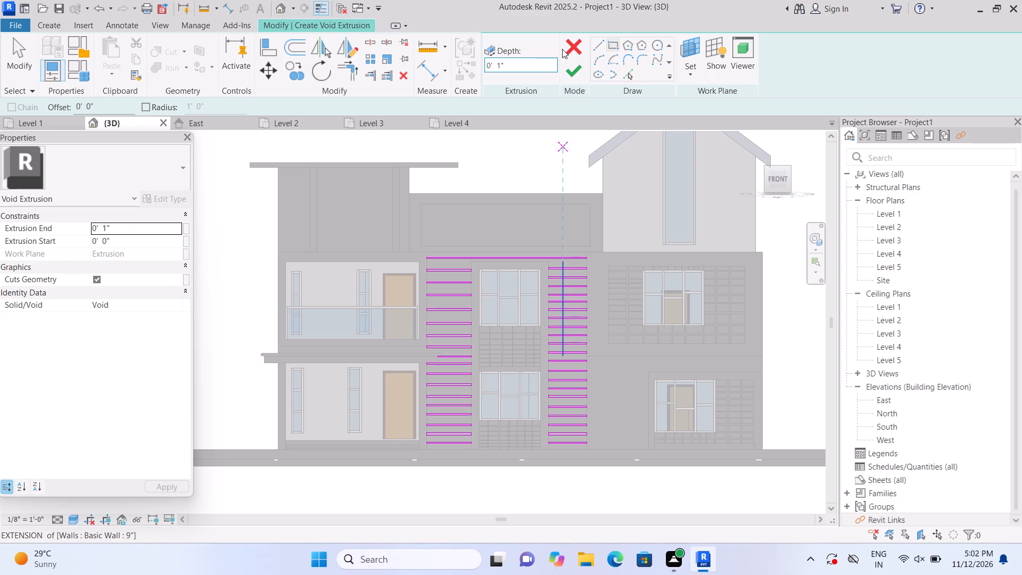
click(568, 72)
click(513, 176)
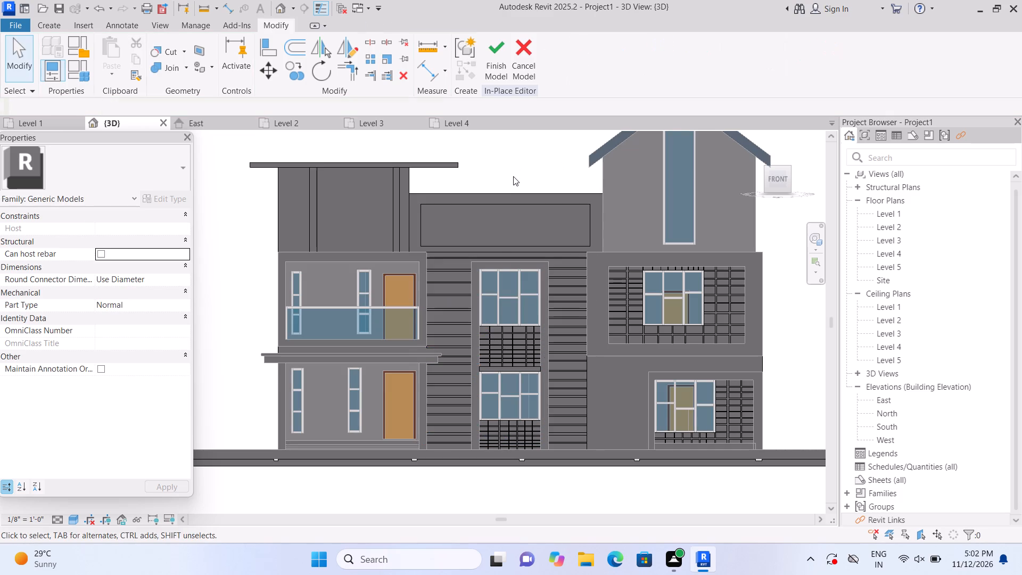
scroll(513, 176, up, 1)
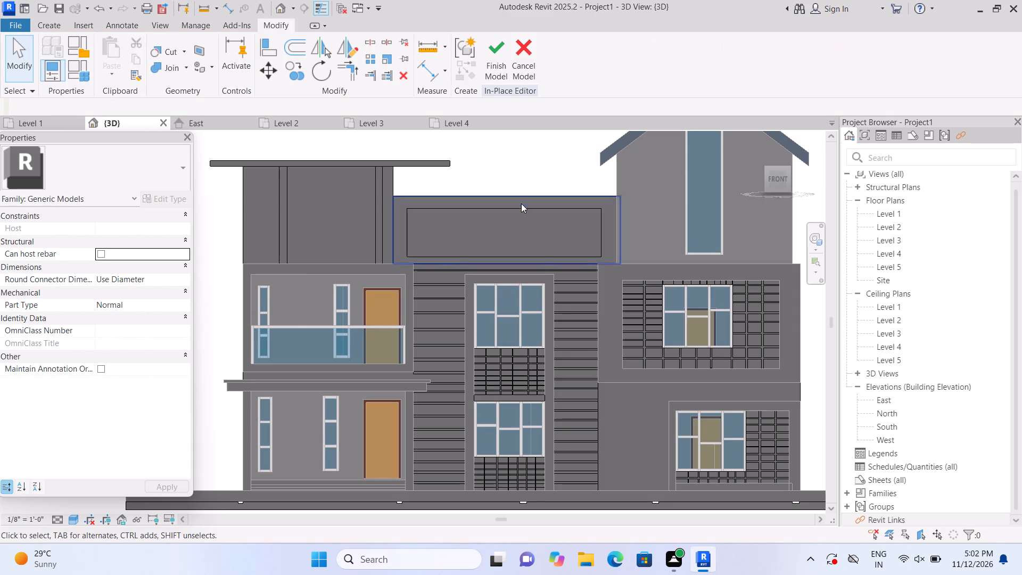
scroll(520, 206, up, 1)
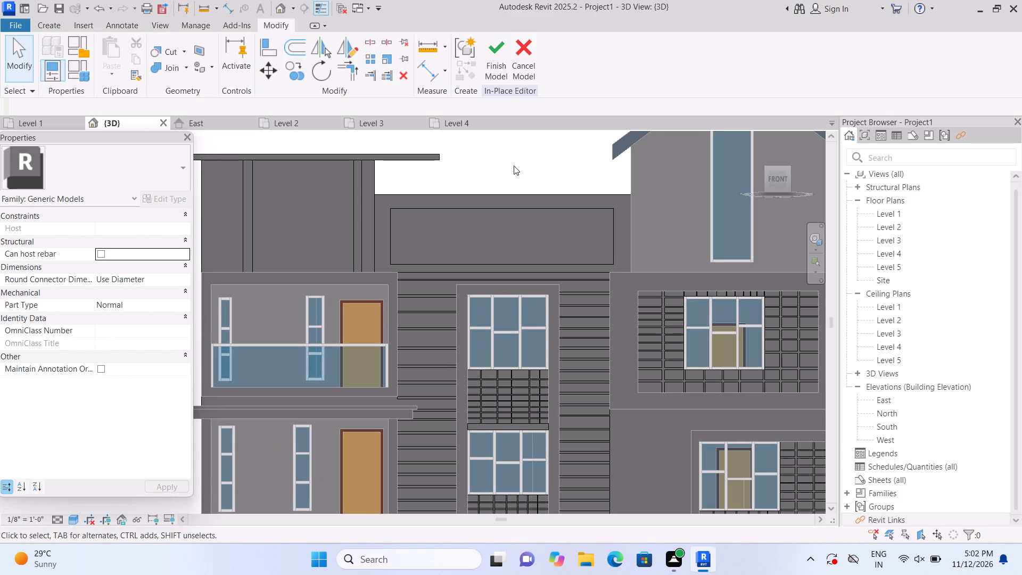
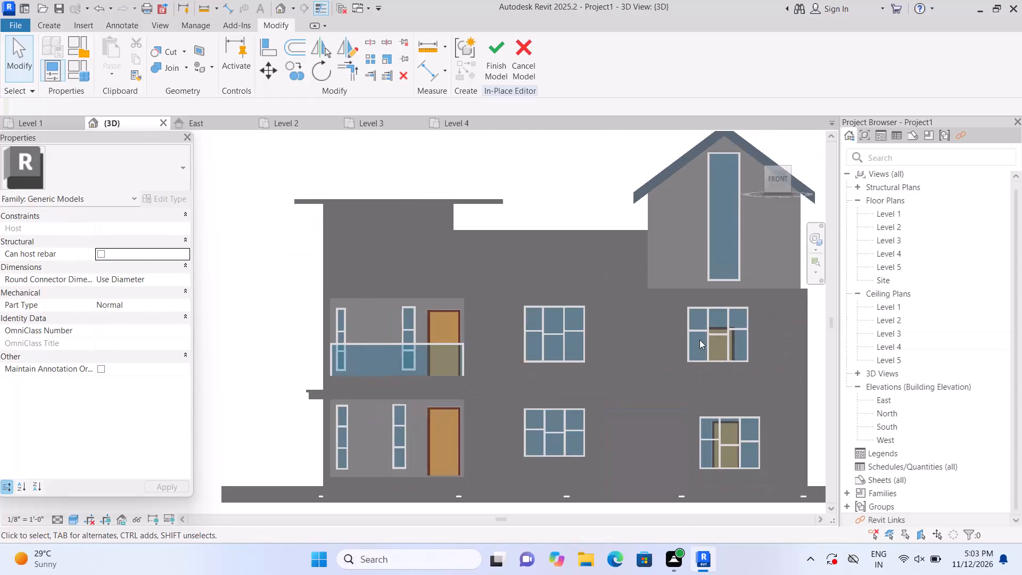
Start a void extrusion and set its work plane to the face of the rectangular panel above the centre bay windows.
scroll(698, 338, down, 1)
scroll(651, 269, up, 1)
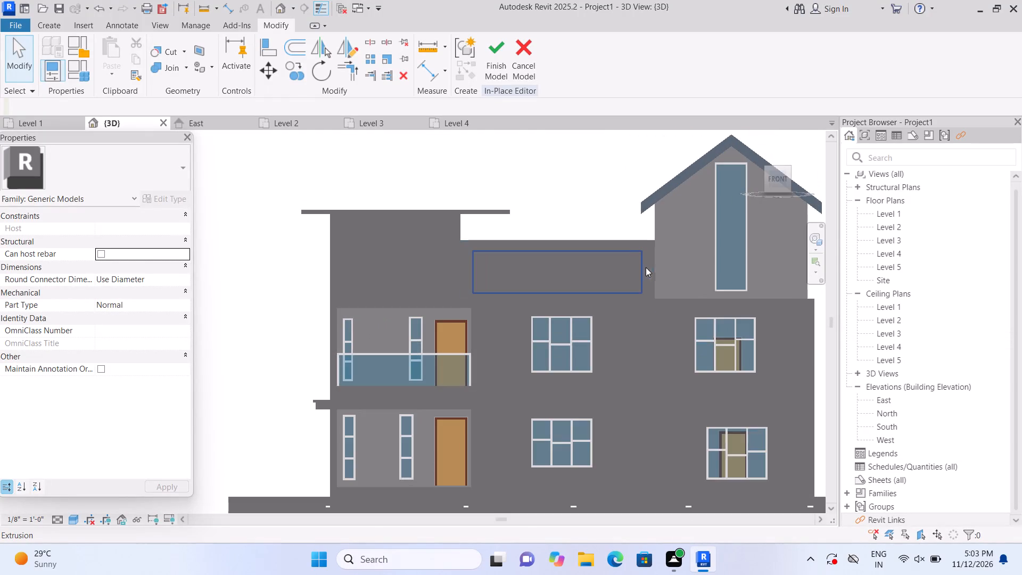
scroll(635, 258, up, 1)
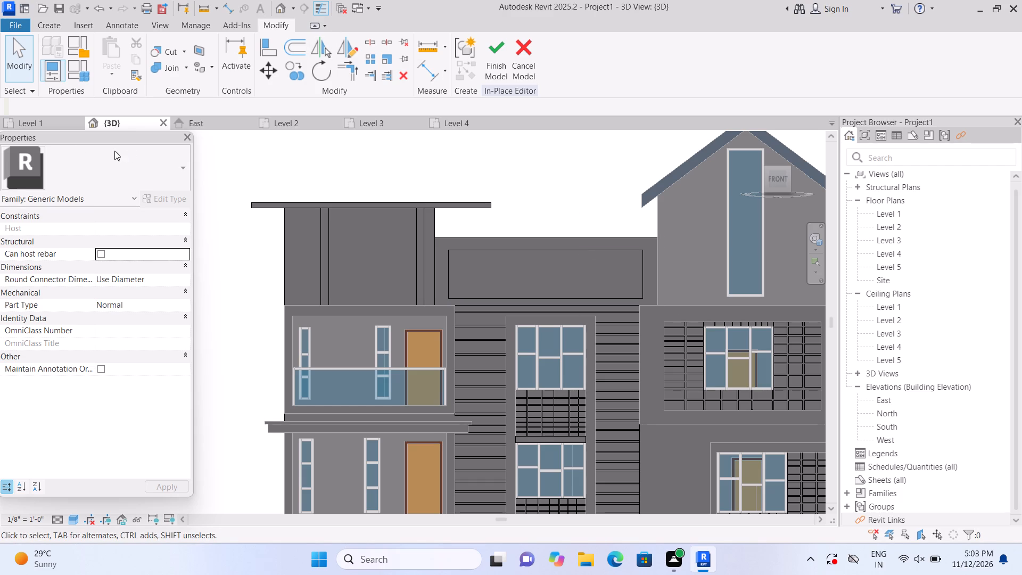
click(55, 28)
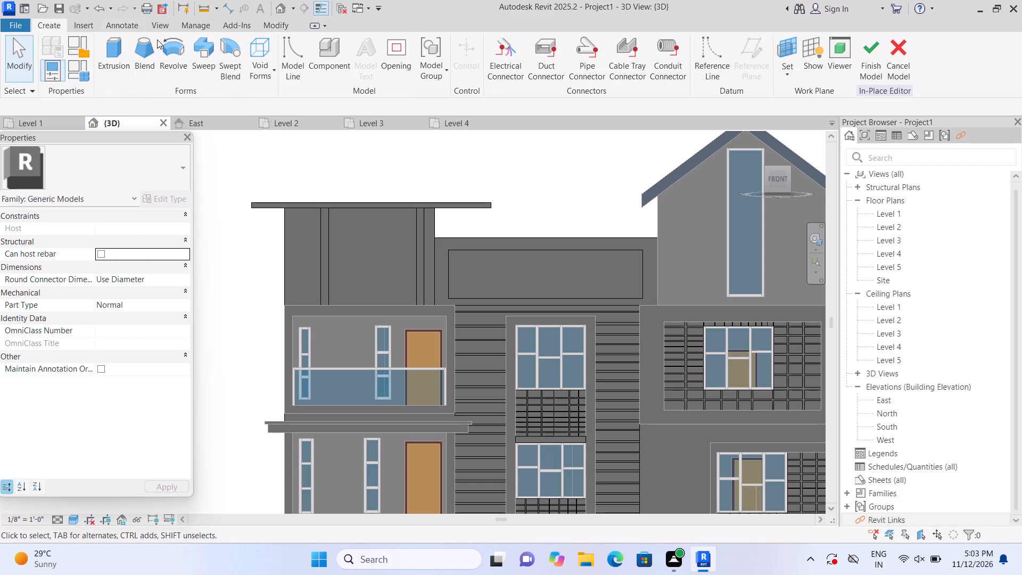
click(273, 69)
click(277, 91)
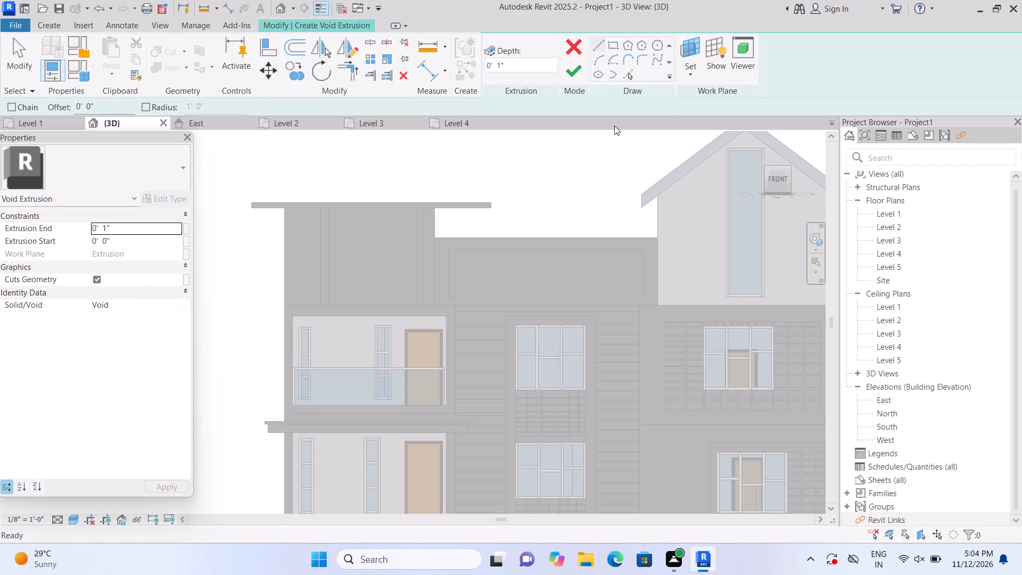
click(684, 78)
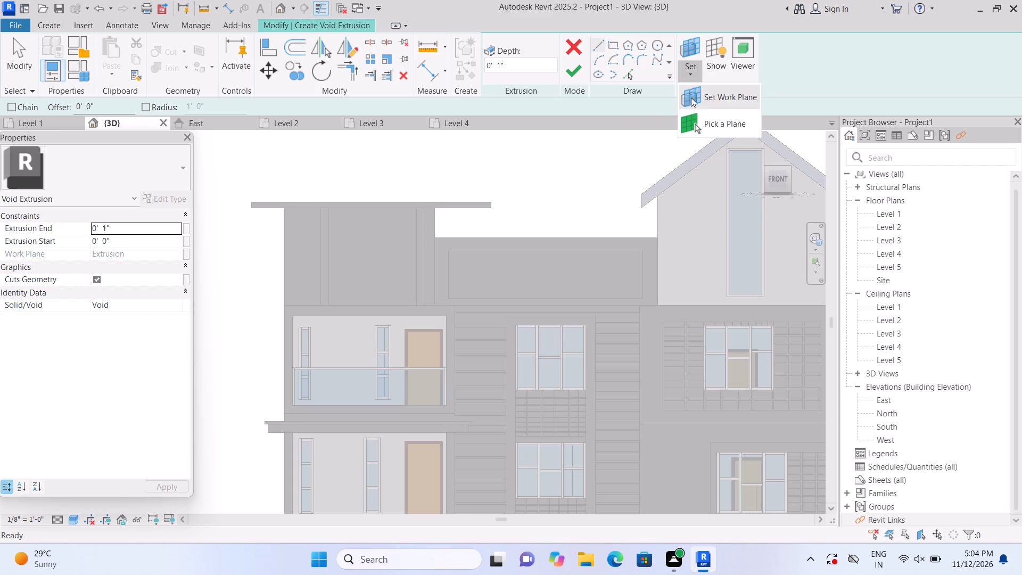
click(690, 124)
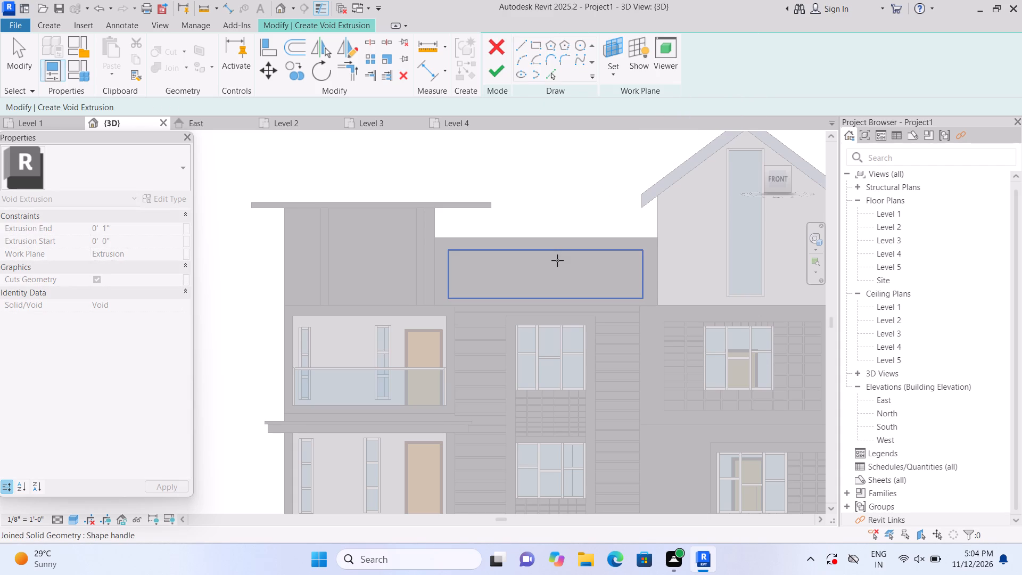
click(557, 260)
Draw two full-height vertical groove rectangles at the panel's left end, about 4' 6" high and 1 1/2" to 2" wide.
click(610, 49)
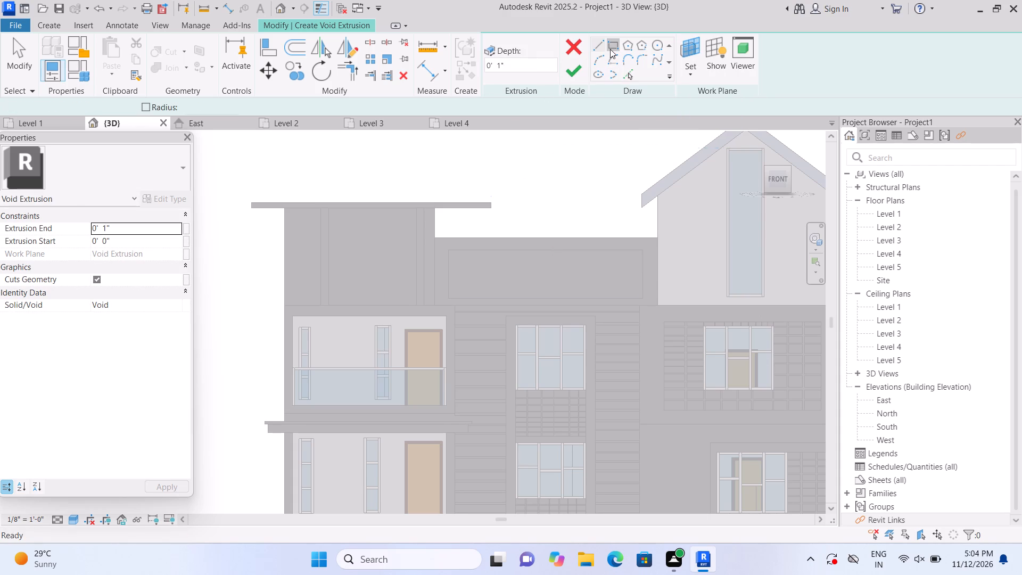
scroll(498, 300, up, 4)
scroll(452, 269, up, 1)
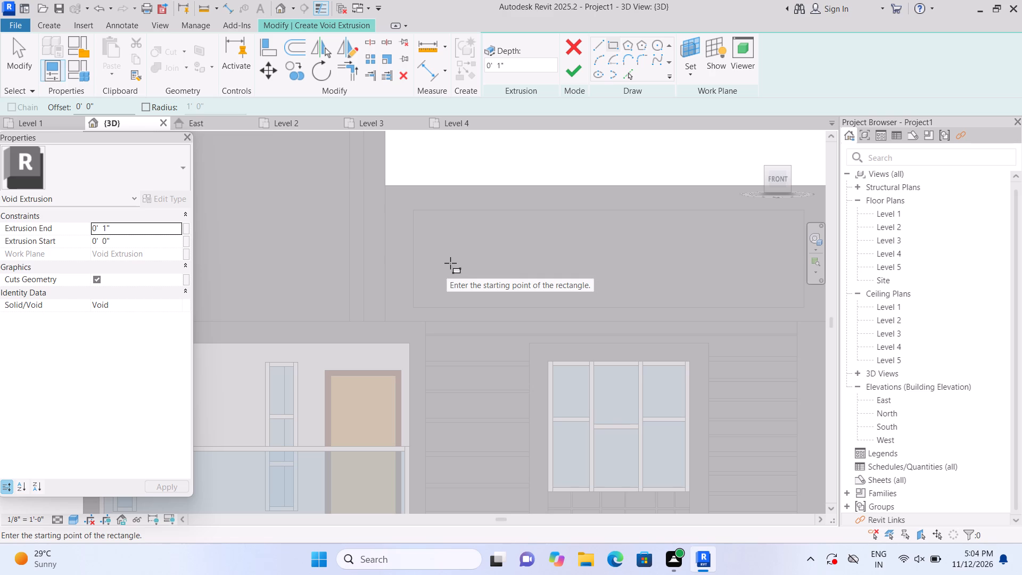
scroll(420, 227, up, 2)
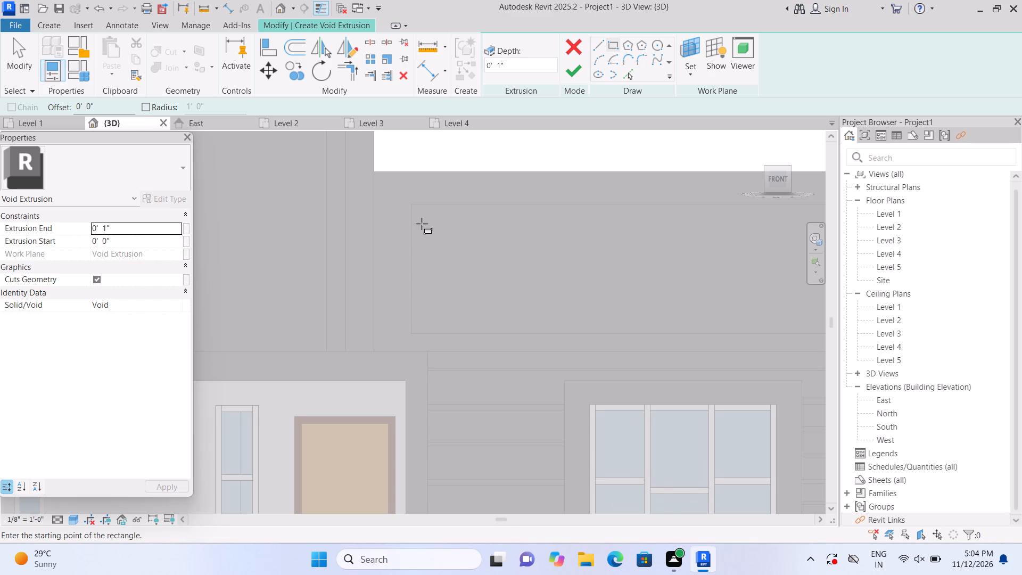
scroll(400, 230, up, 2)
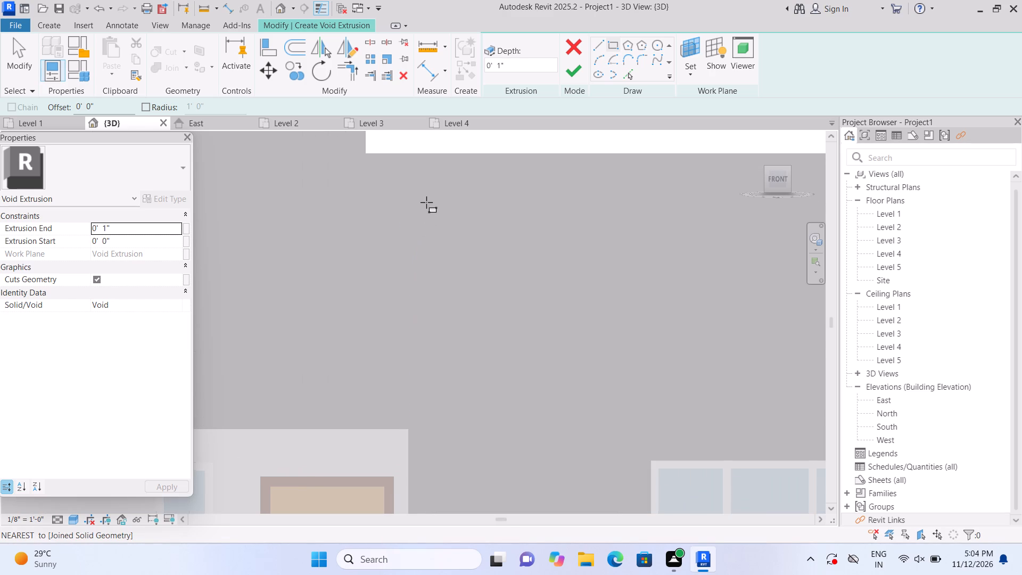
click(424, 200)
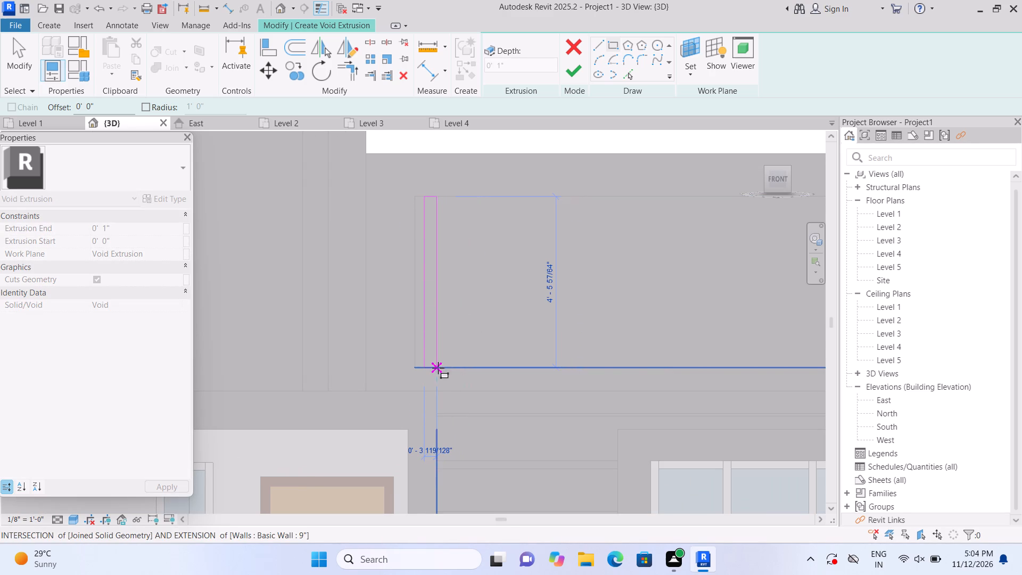
scroll(432, 365, up, 1)
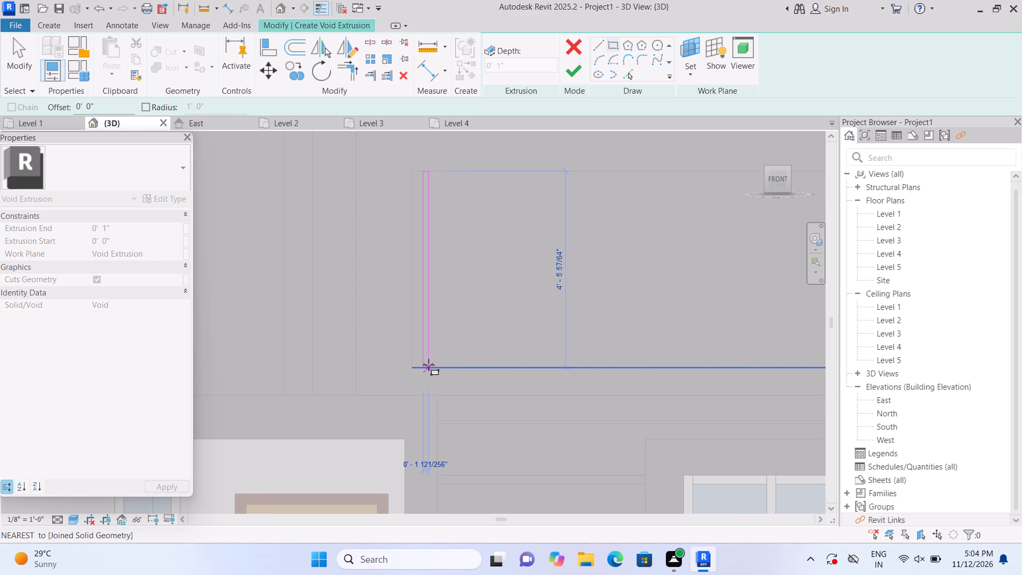
click(429, 365)
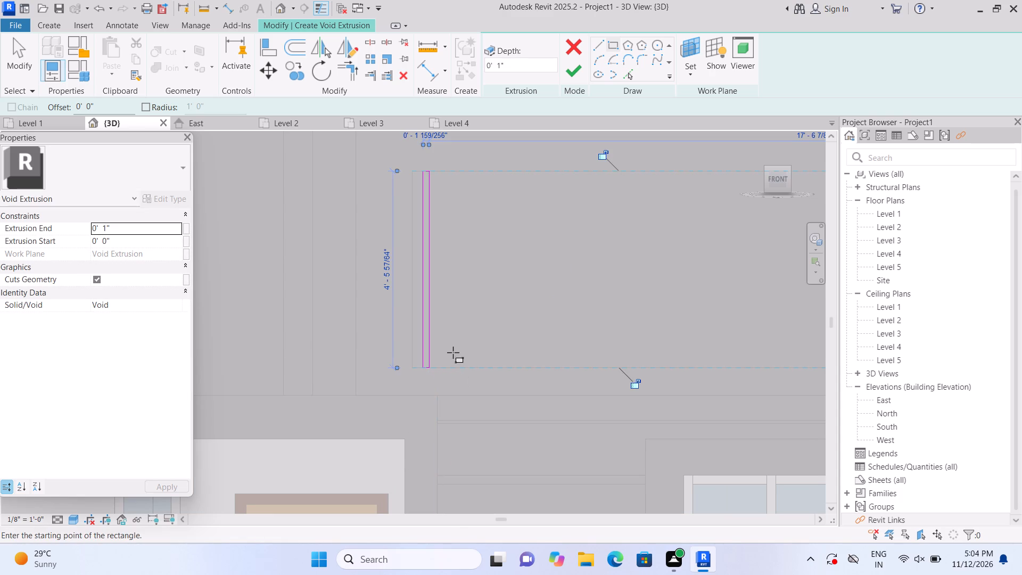
click(441, 175)
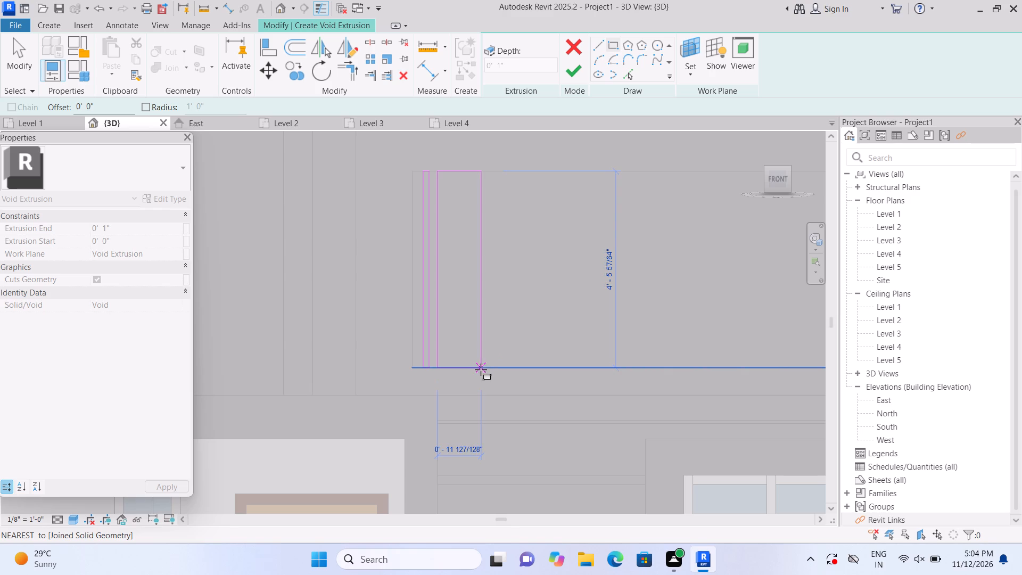
click(444, 367)
key(Escape)
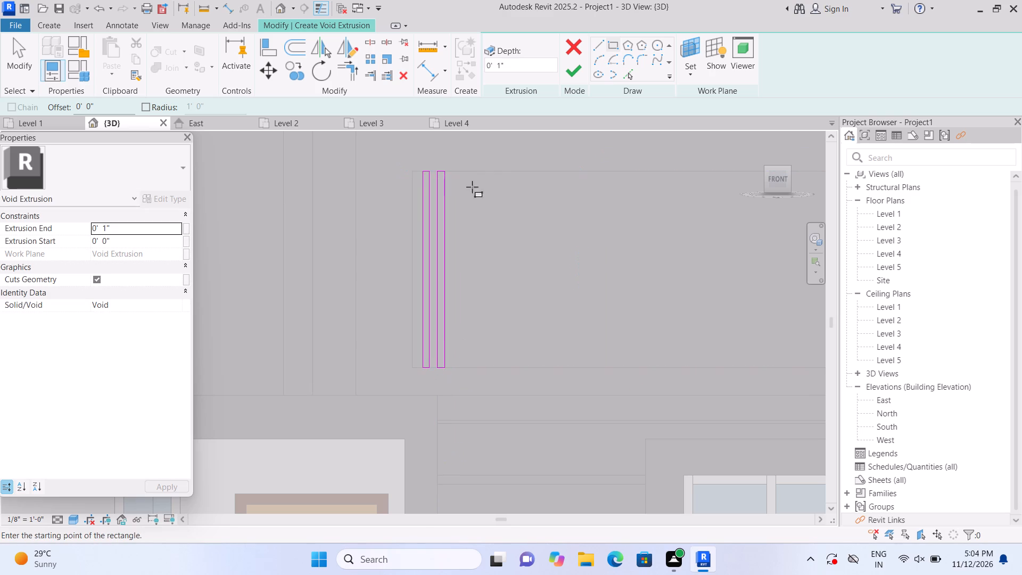
Add three more vertical groove rectangles to the right of the first two, about 4' 6" high and 2" to 2 1/2" wide.
click(454, 174)
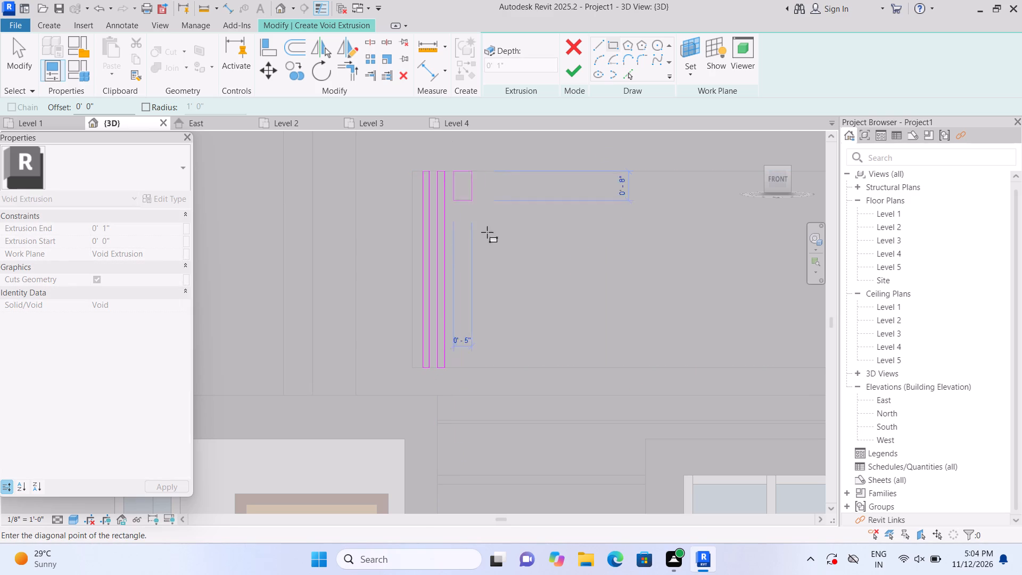
double_click(461, 363)
key(Escape)
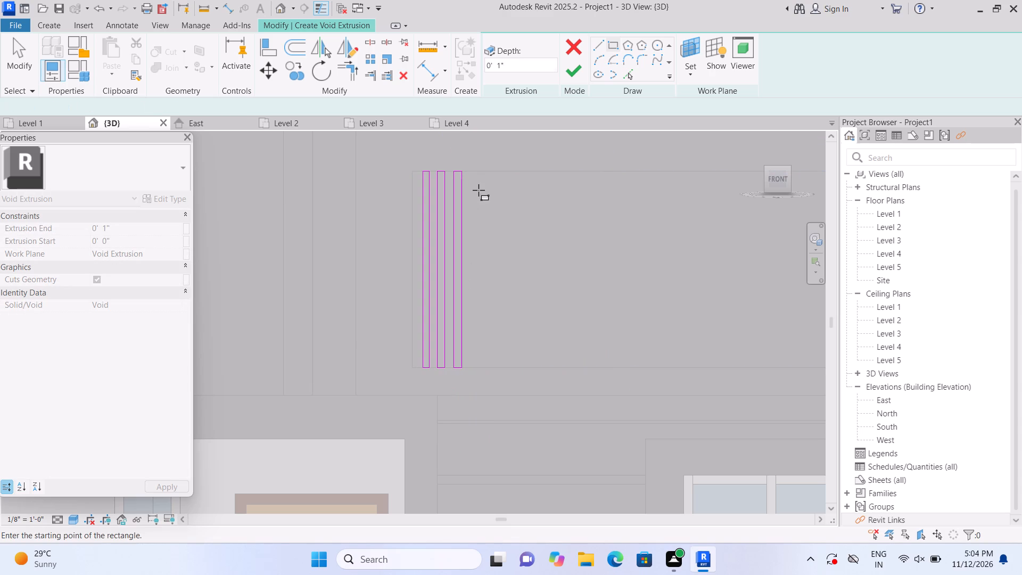
click(469, 174)
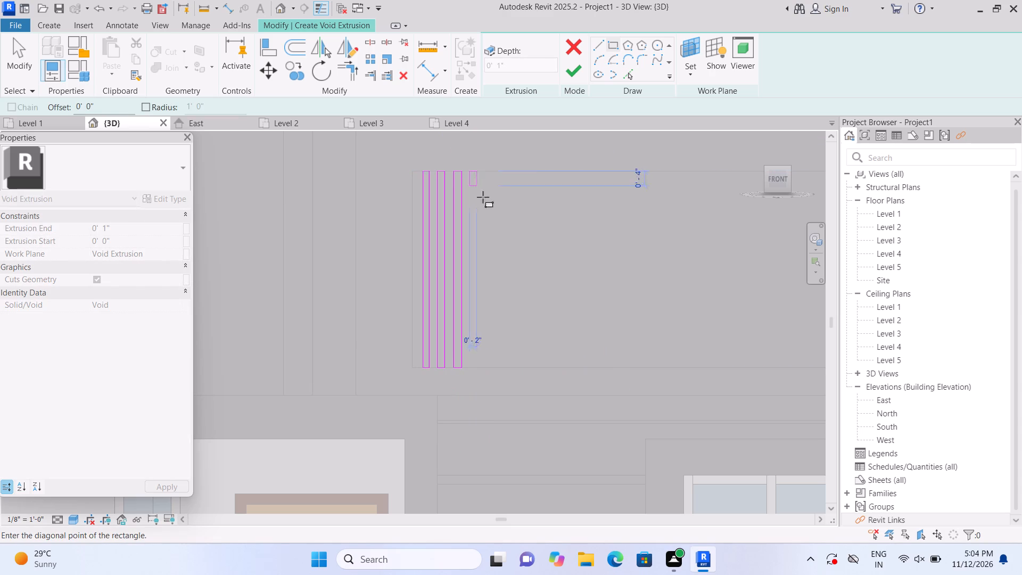
click(476, 365)
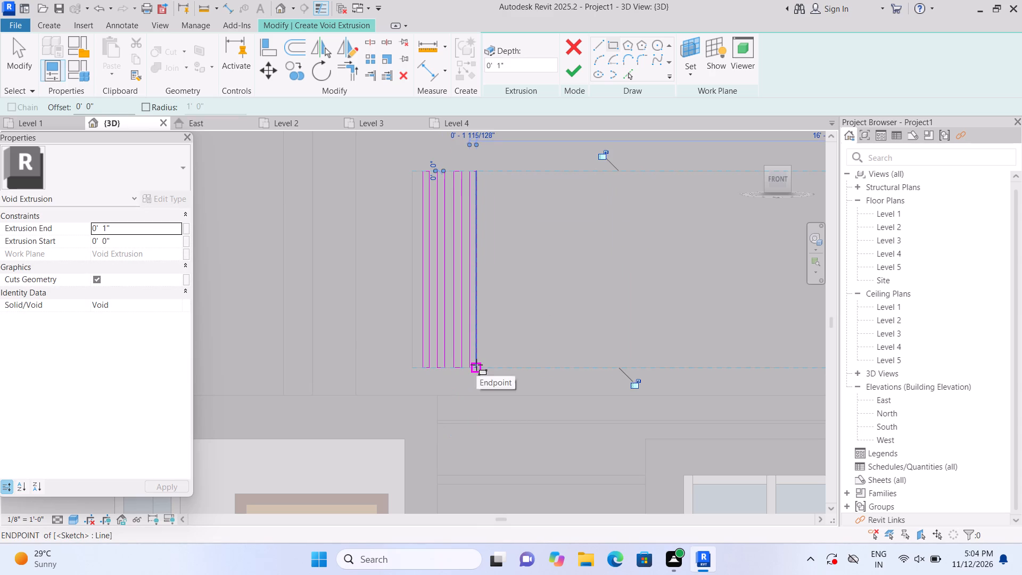
key(Escape)
click(484, 170)
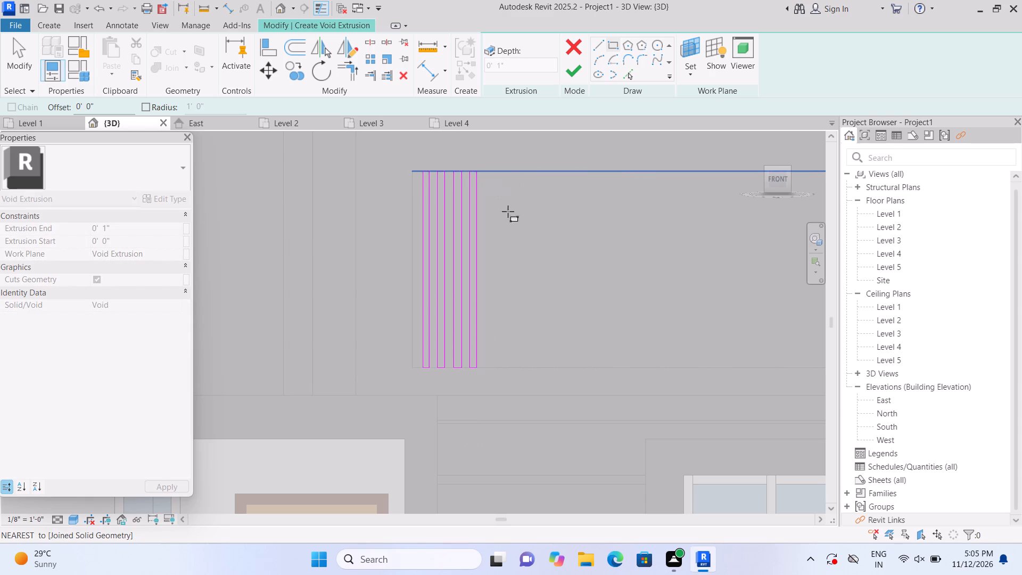
click(493, 365)
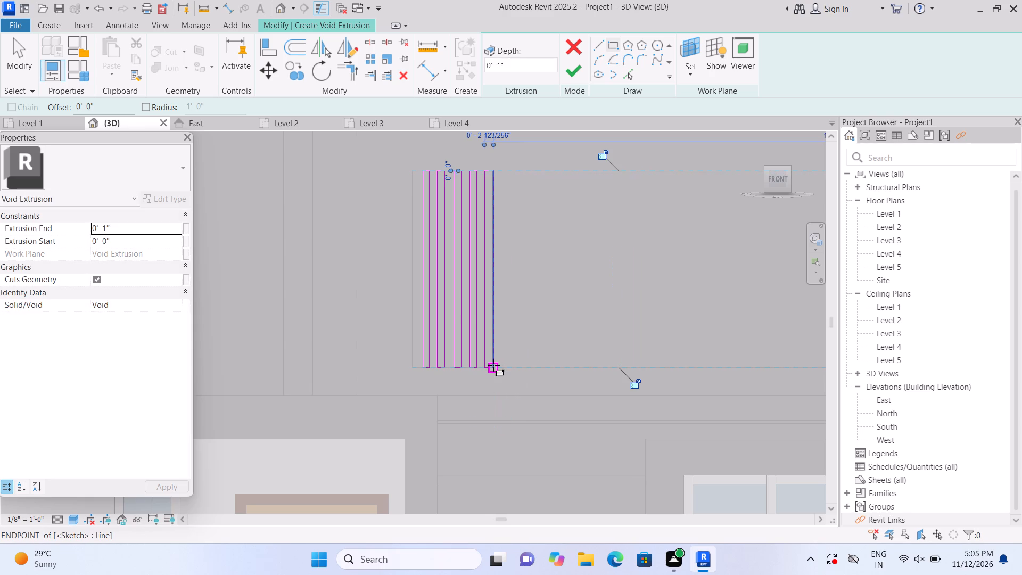
key(Escape)
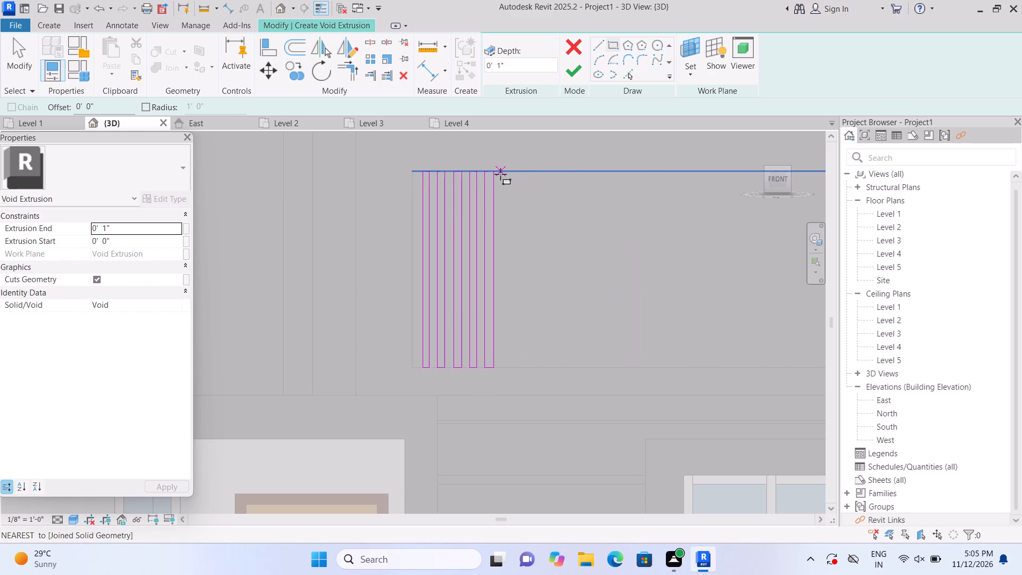
Continue rightward across the panel with three more vertical groove rectangles, about 4' 6" high and 2" to 2 1/2" wide.
click(500, 175)
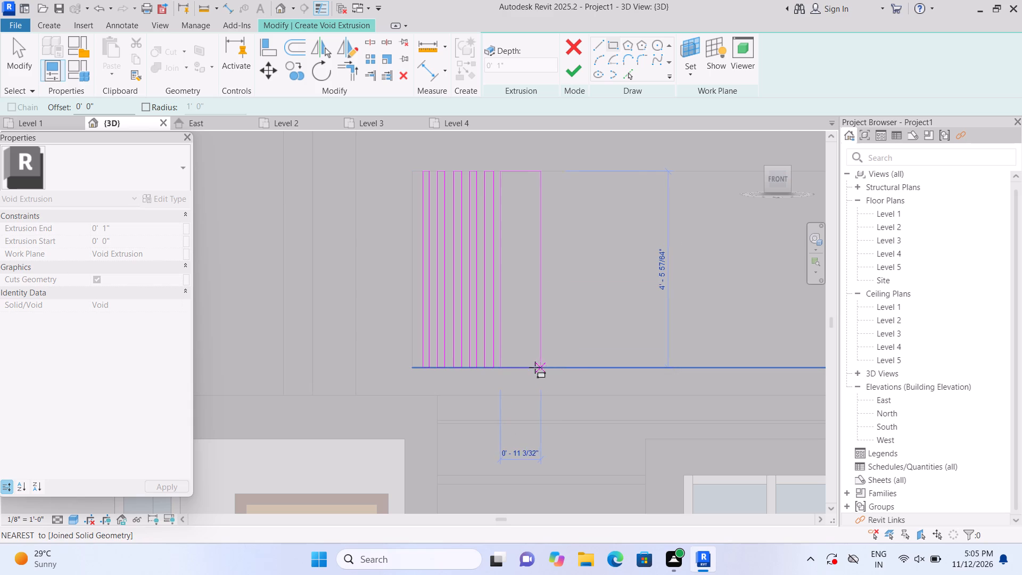
click(509, 367)
key(Escape)
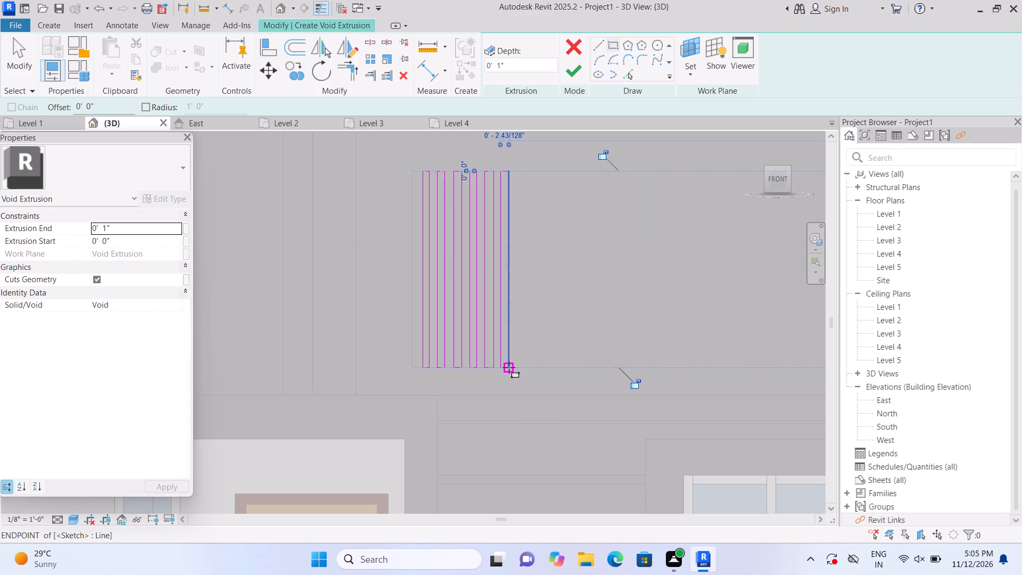
click(515, 175)
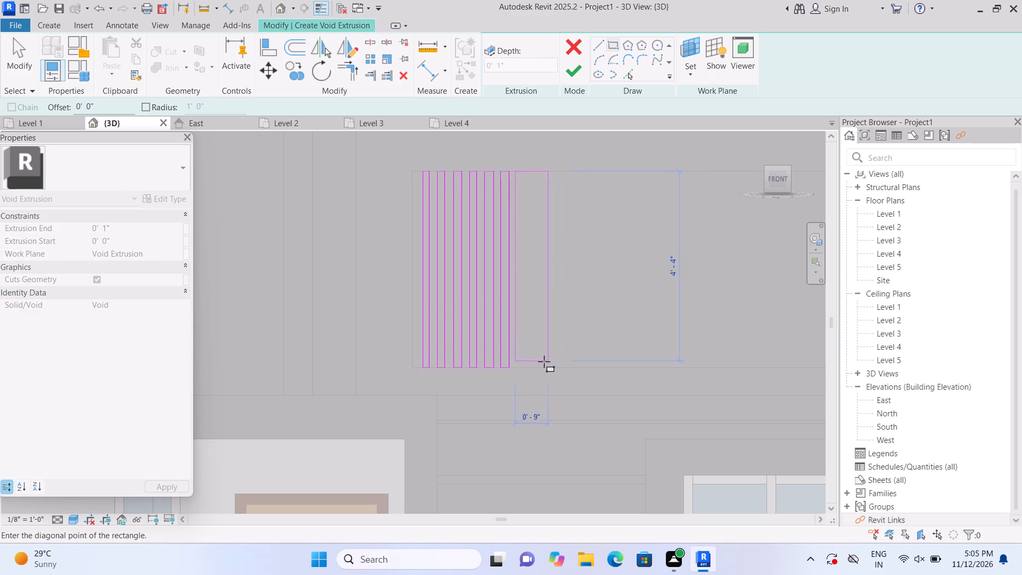
click(524, 366)
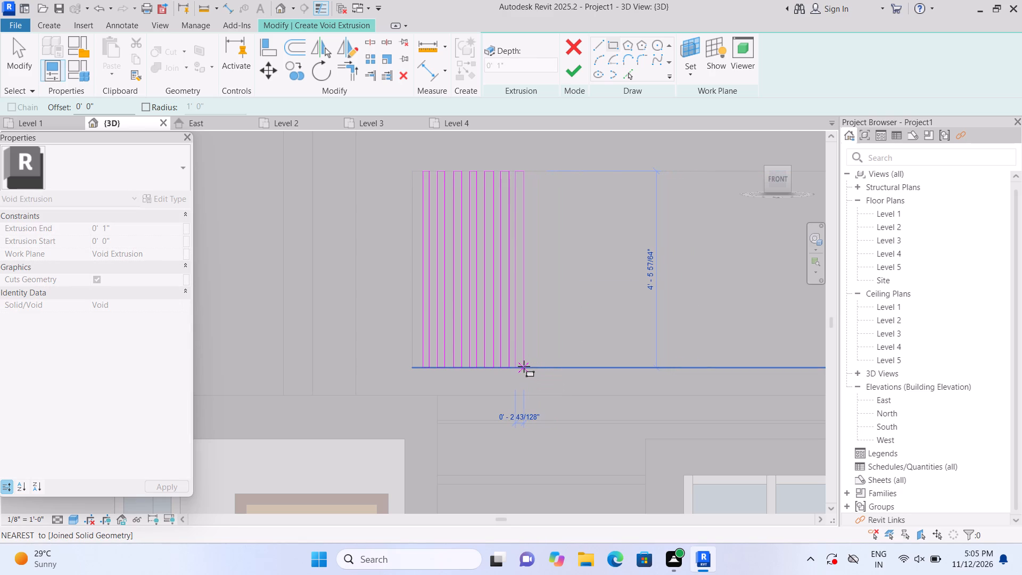
key(Escape)
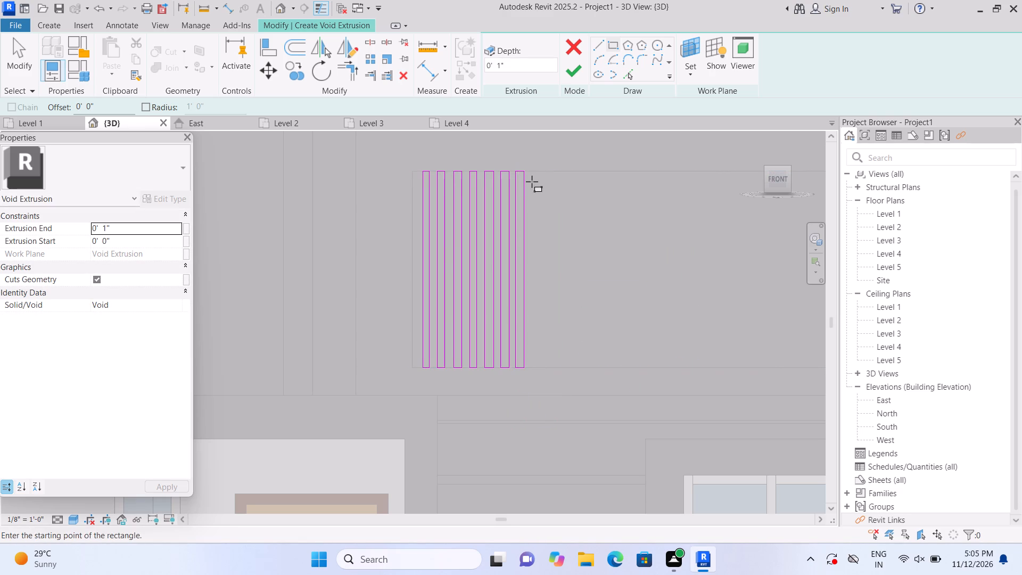
click(531, 173)
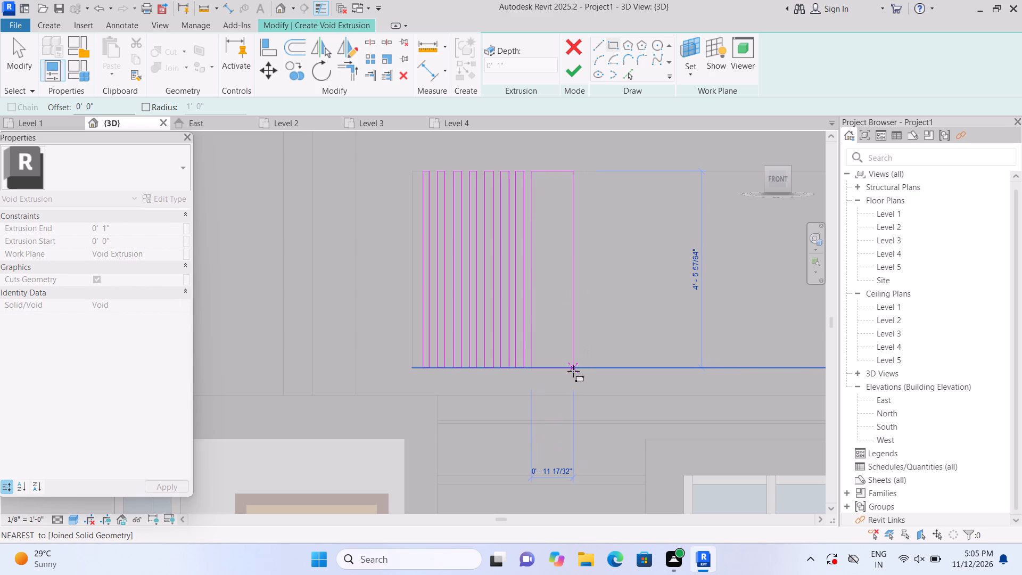
click(539, 366)
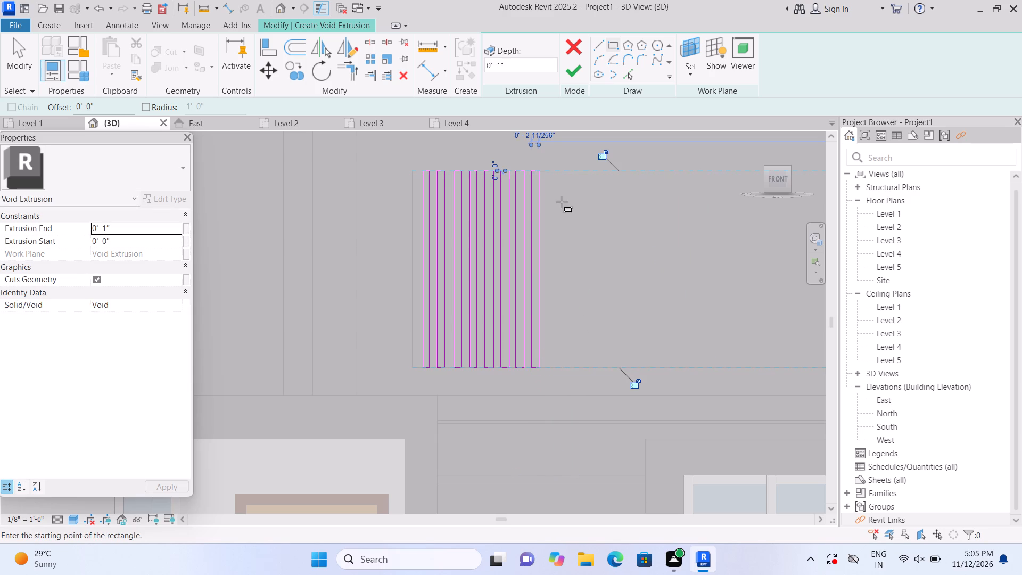
Draw another three vertical groove rectangles toward the panel's middle, about 4' 6" high and 2 1/2" wide.
click(546, 173)
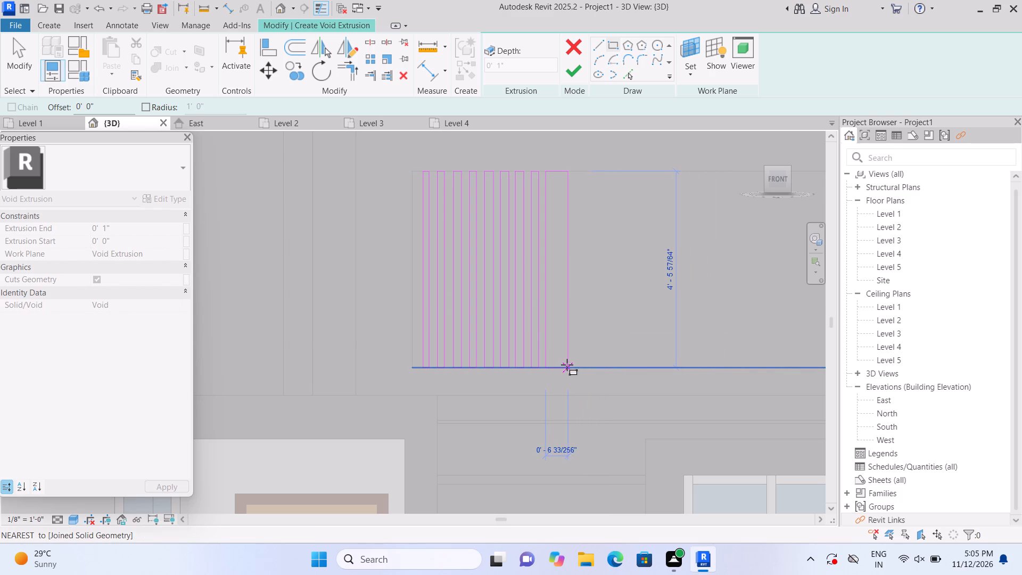
click(555, 362)
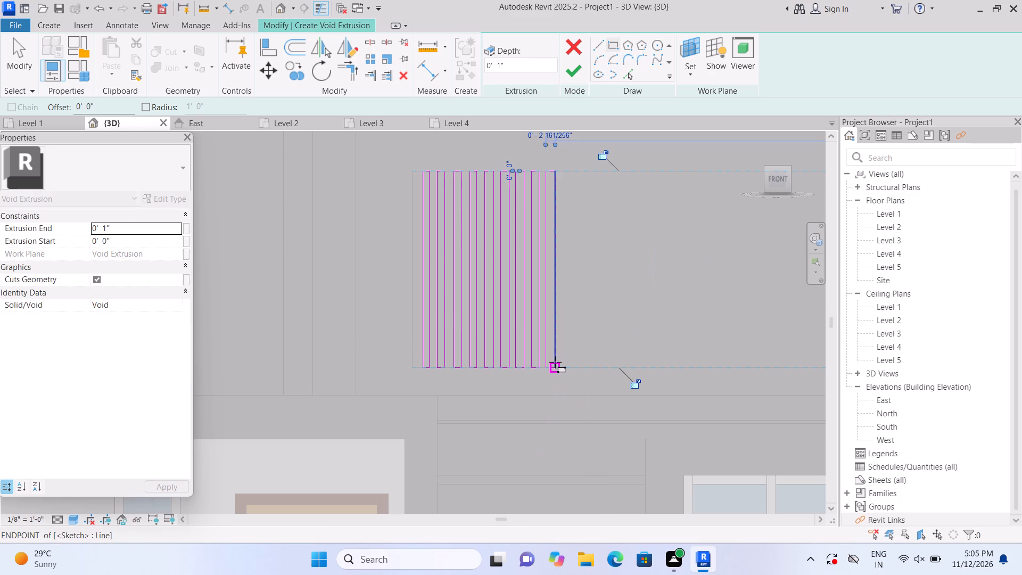
click(563, 174)
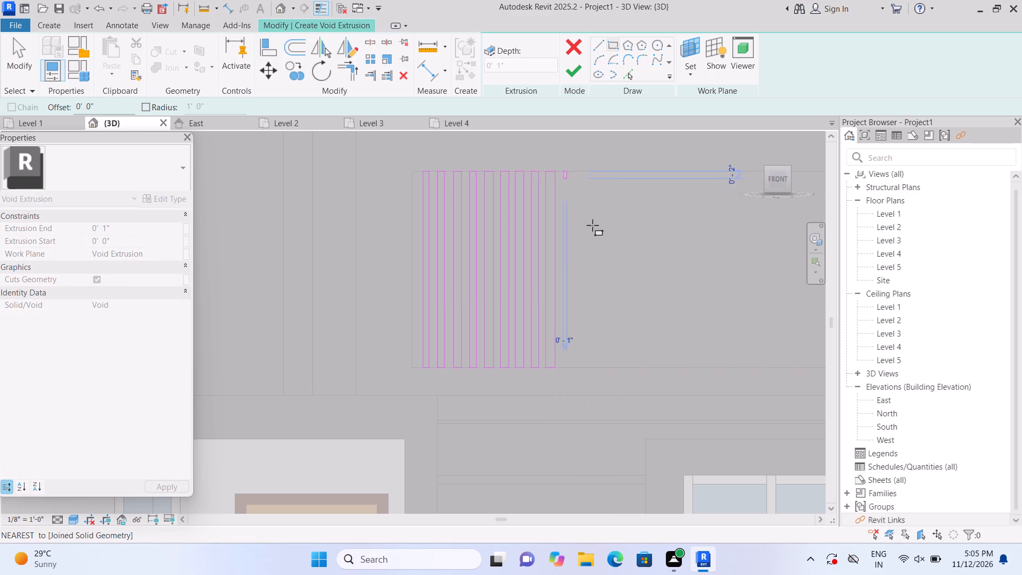
click(573, 364)
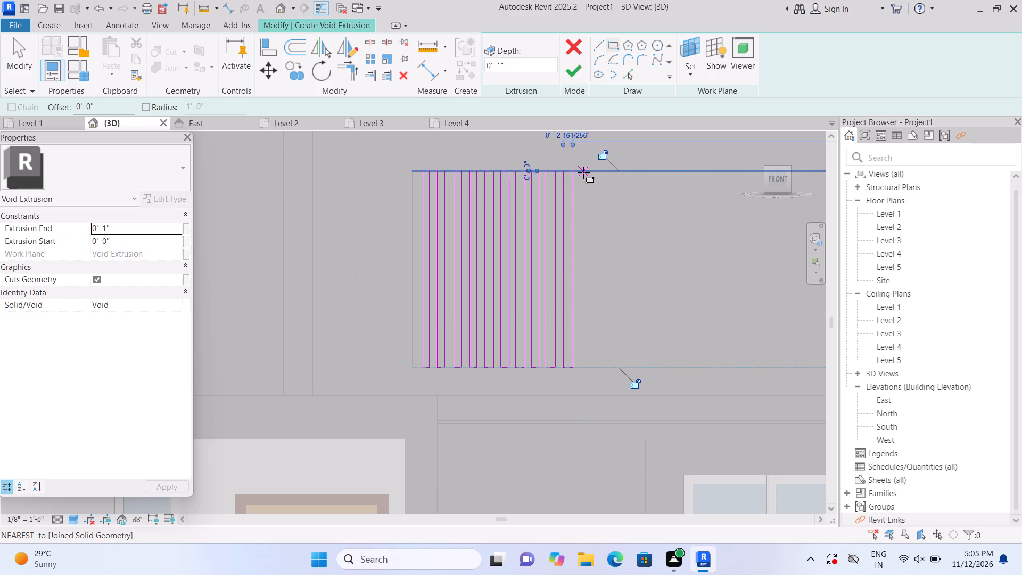
click(582, 172)
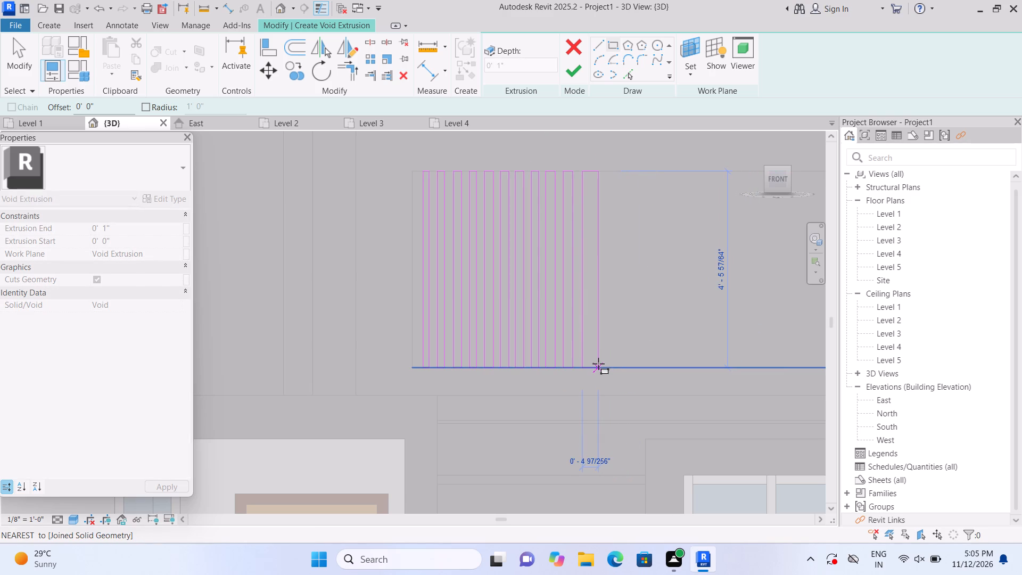
click(591, 364)
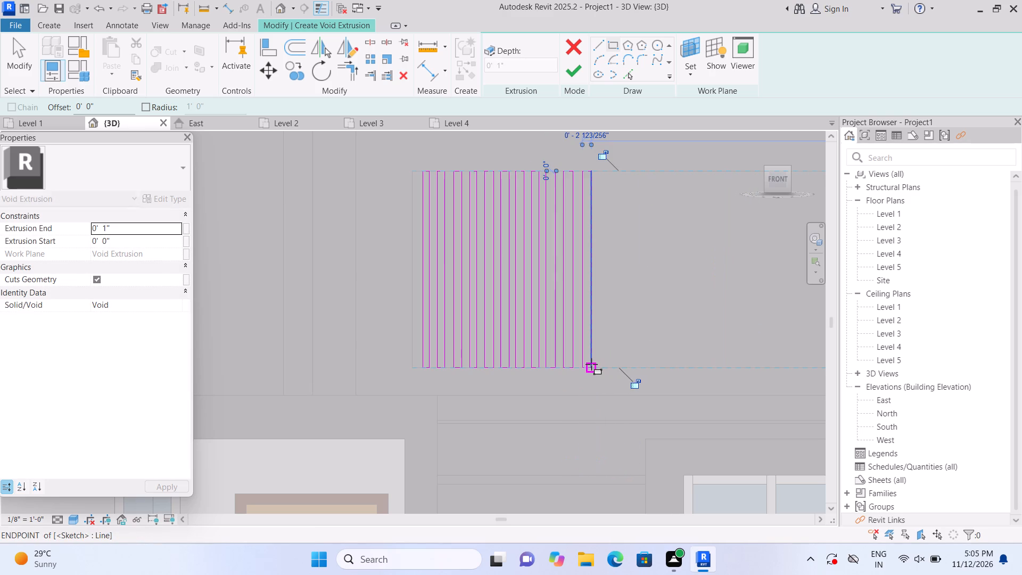
Draw two more full-height vertical groove rectangles after the existing row, about 4' 6" high and 2 1/2" to 3" wide.
key(Escape)
scroll(587, 360, down, 2)
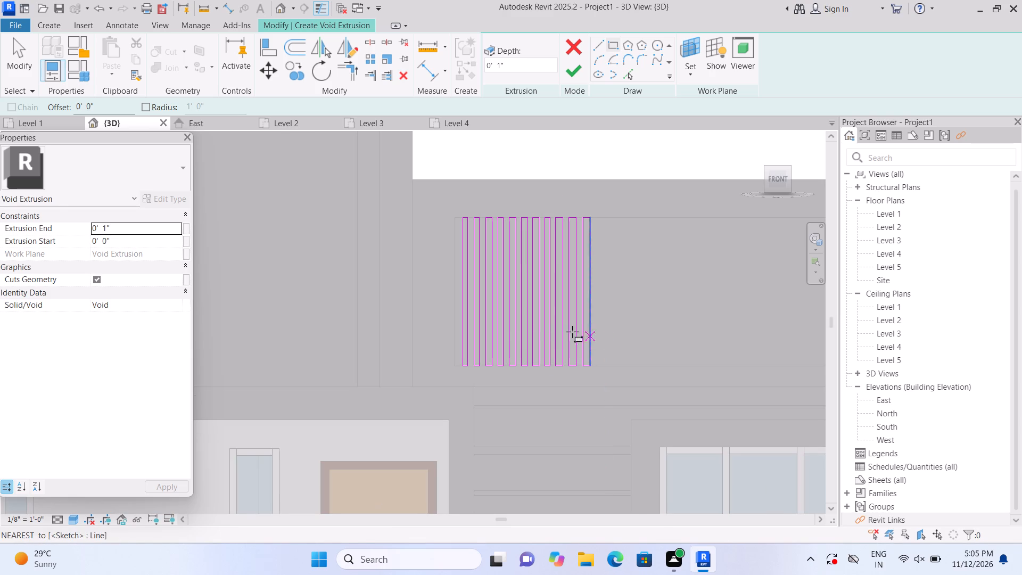
middle_click(504, 323)
scroll(596, 334, down, 1)
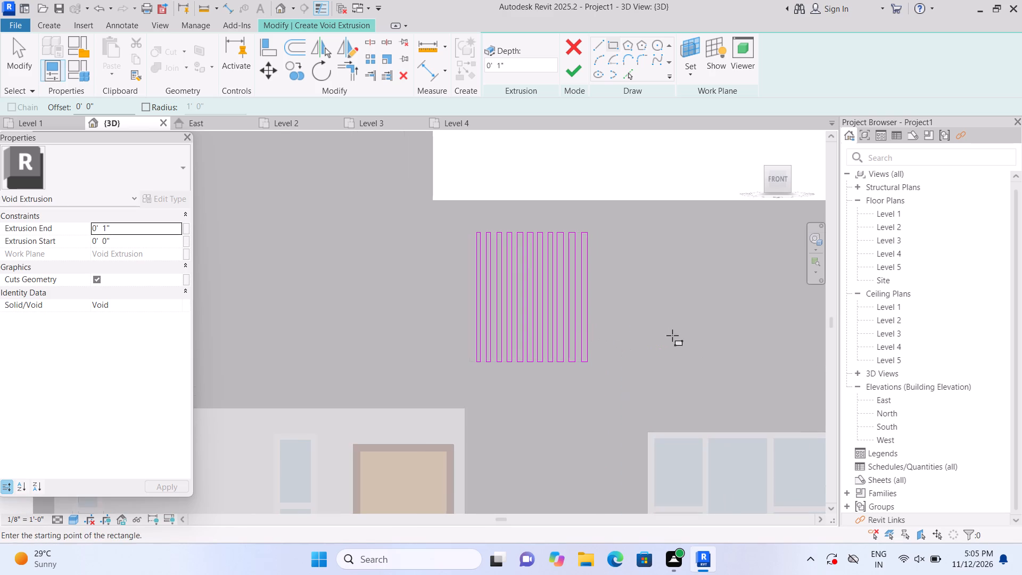
middle_click(574, 301)
middle_click(574, 301)
scroll(689, 308, down, 1)
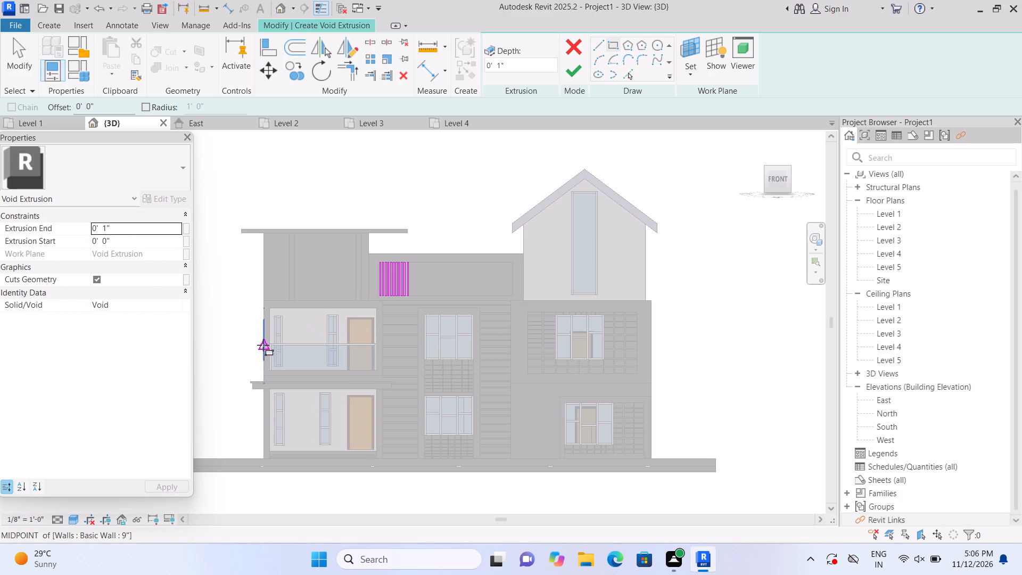
scroll(388, 303, up, 5)
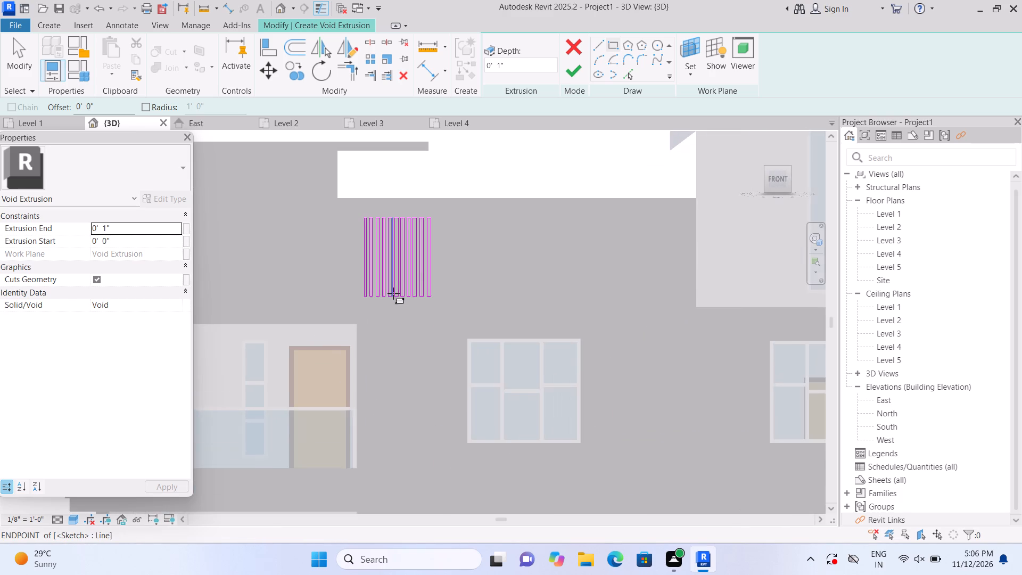
scroll(393, 293, up, 2)
scroll(452, 225, up, 3)
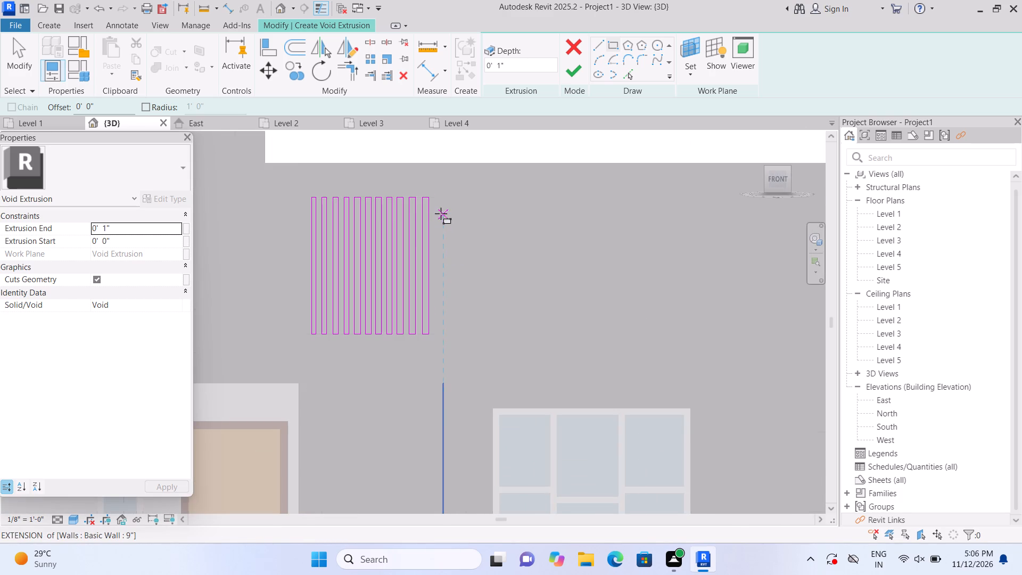
click(435, 201)
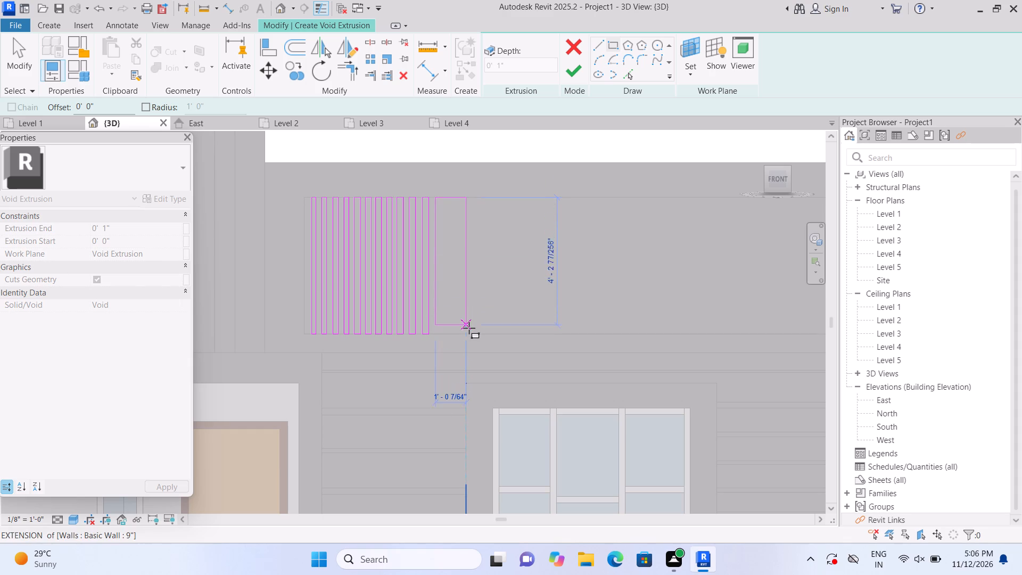
click(444, 334)
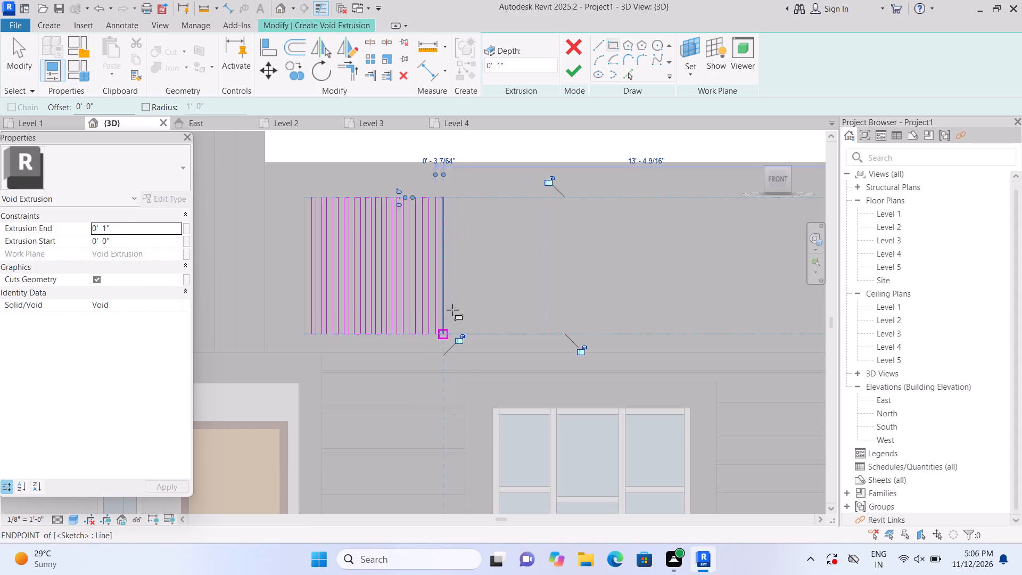
key(Escape)
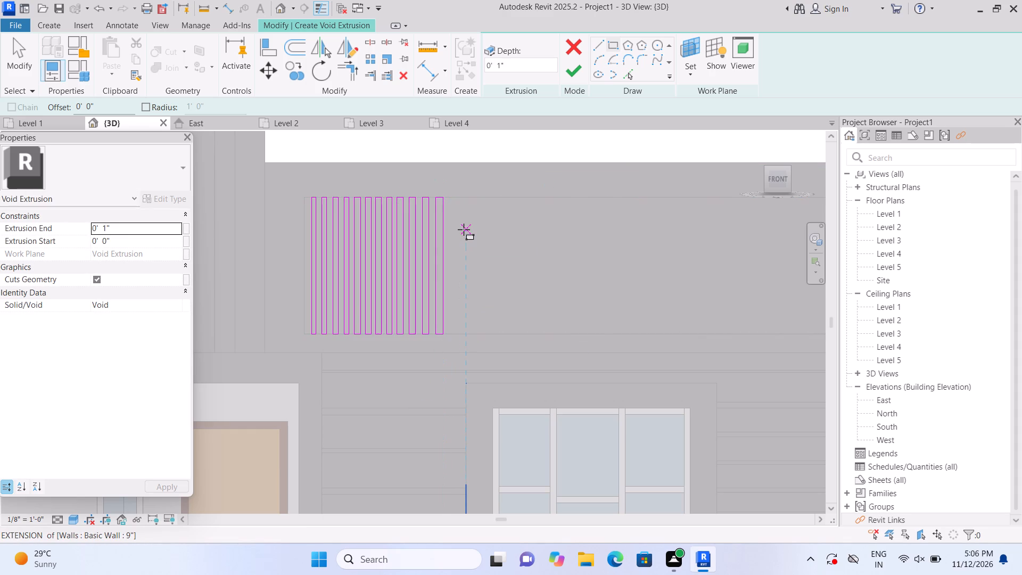
click(450, 201)
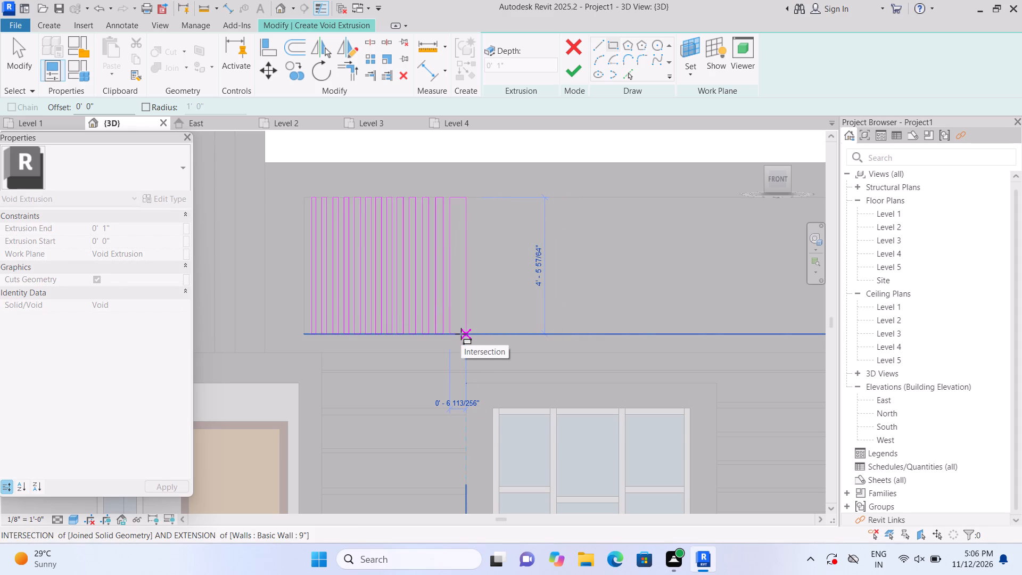
click(456, 333)
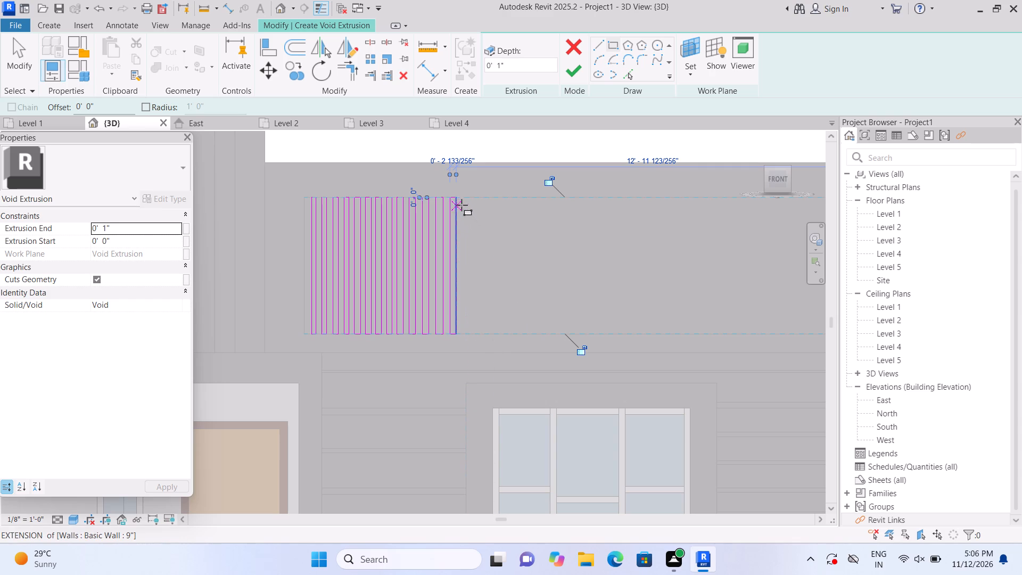
Add four more vertical groove rectangles to the right of the row, about 4' 6" high and 1 3/4" to 2 1/2" wide.
scroll(465, 199, up, 1)
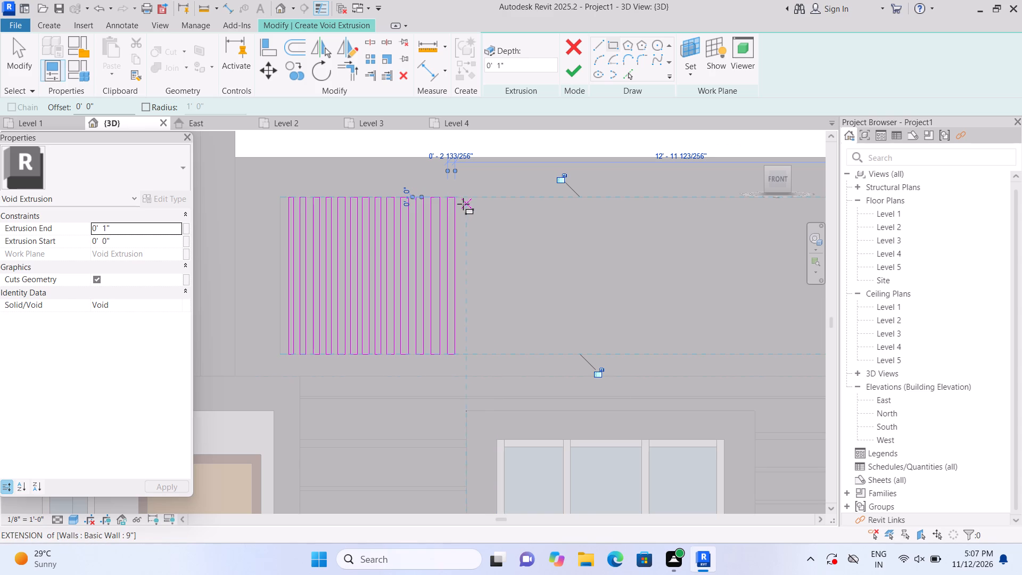
scroll(463, 204, up, 1)
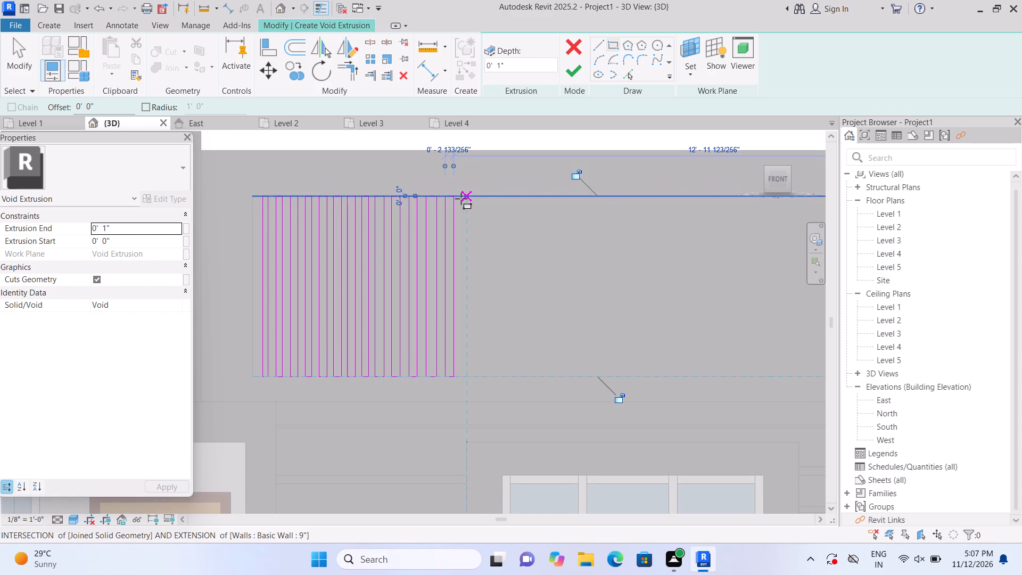
scroll(460, 201, up, 3)
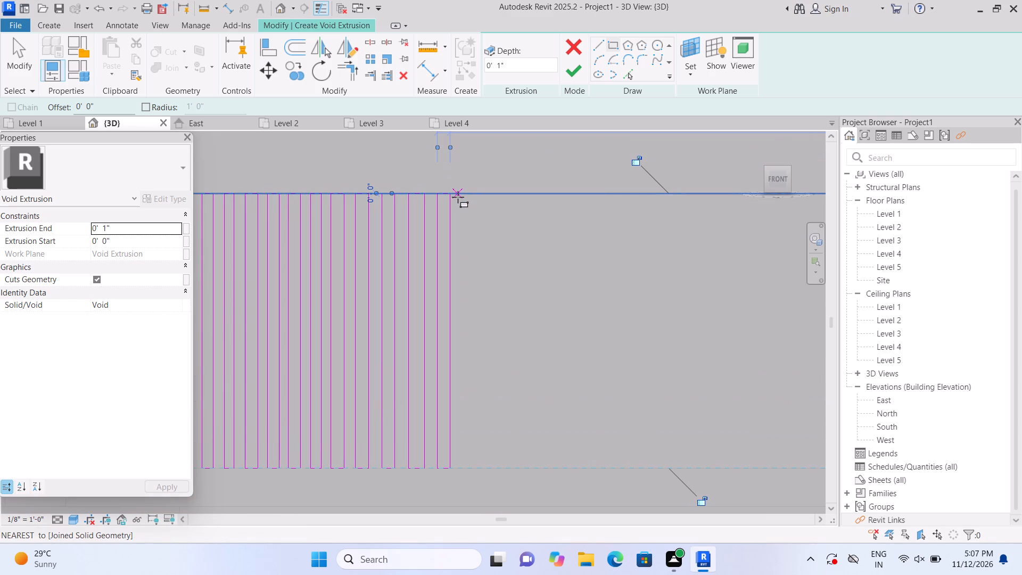
click(458, 197)
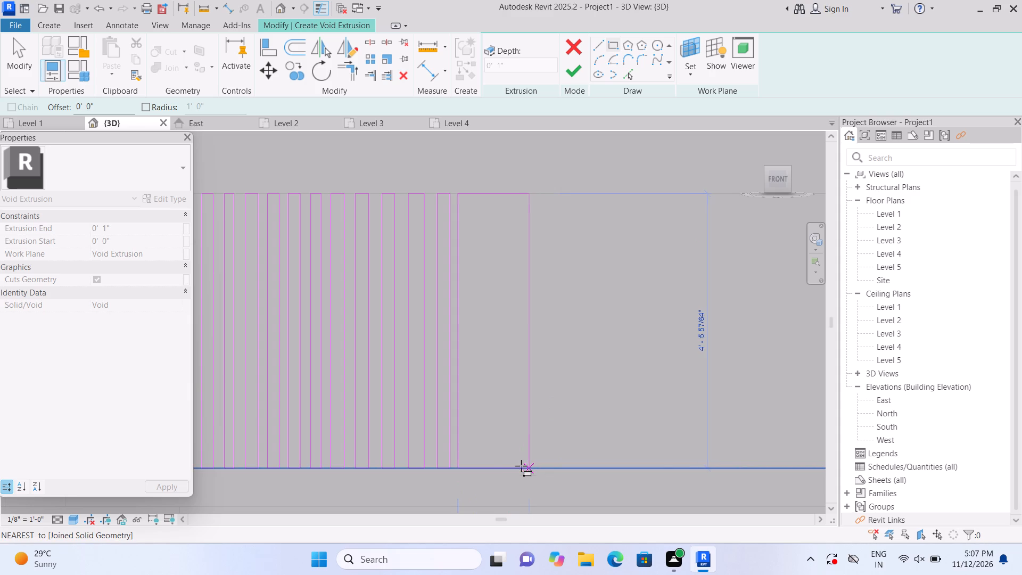
click(470, 463)
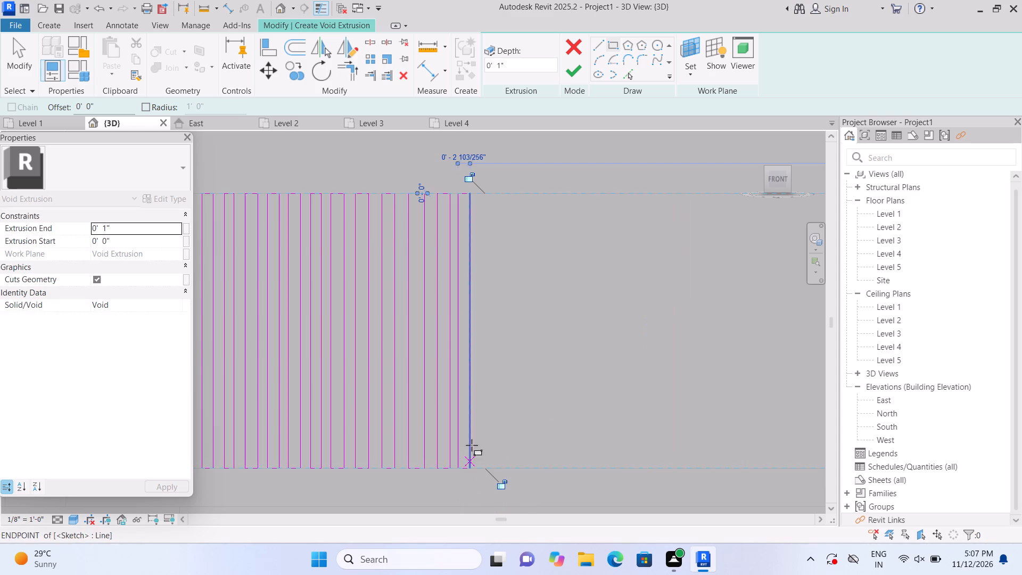
click(479, 196)
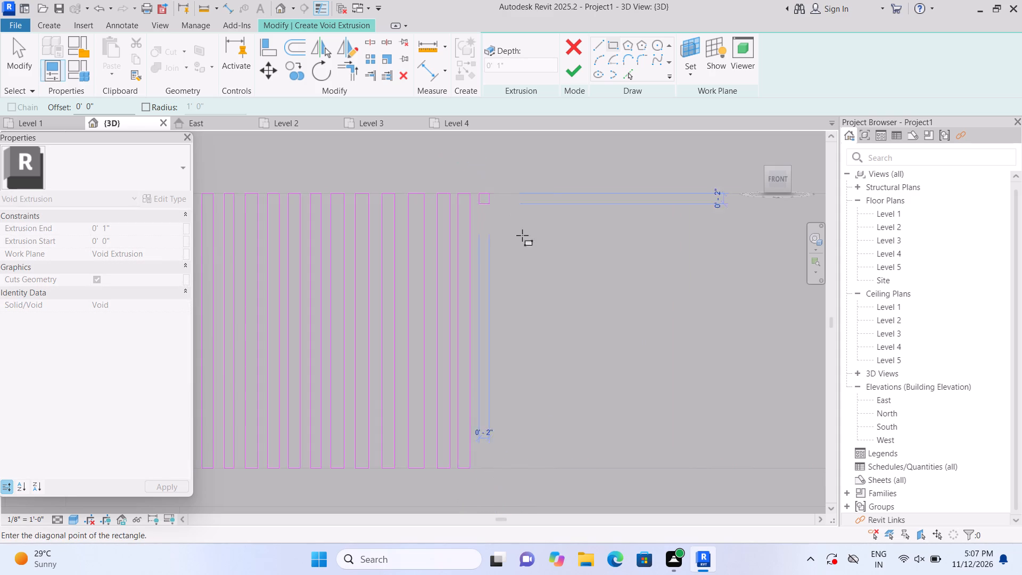
click(488, 464)
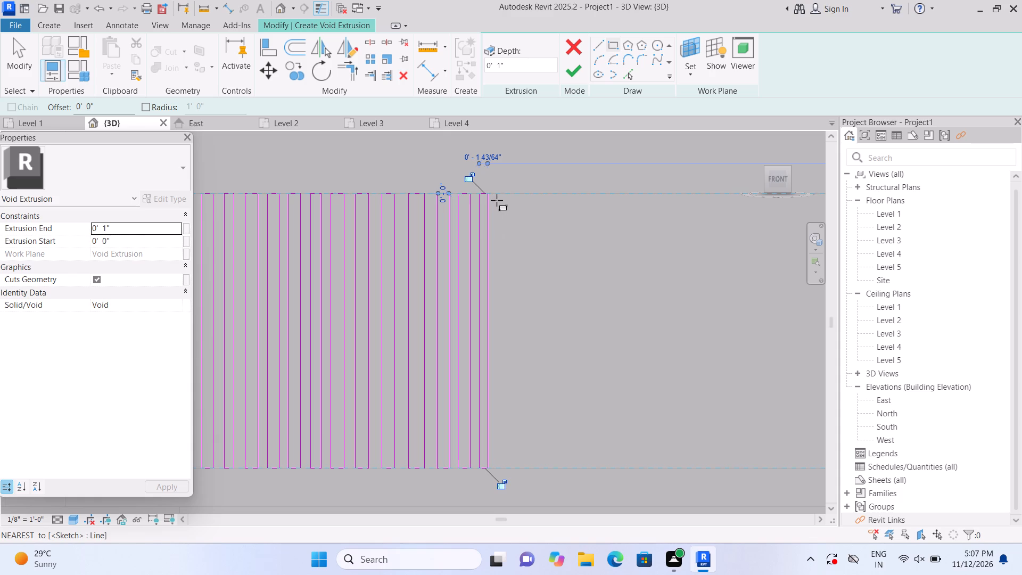
click(496, 195)
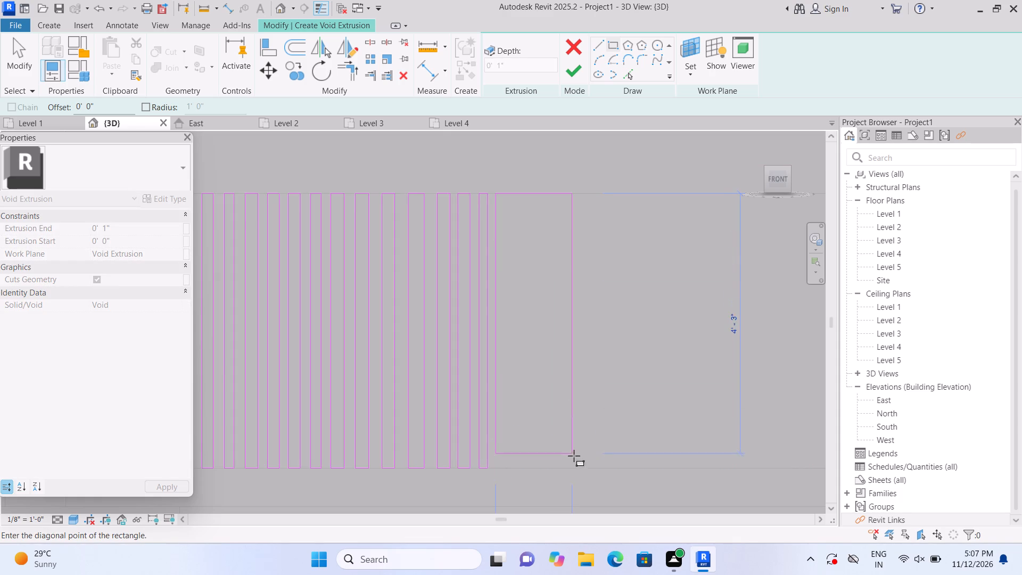
double_click(507, 466)
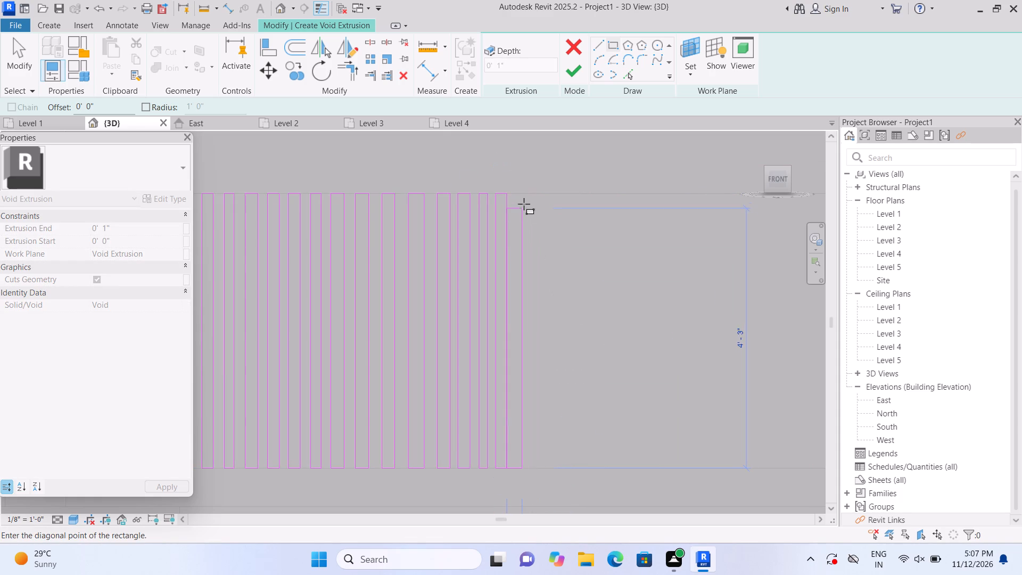
key(Escape)
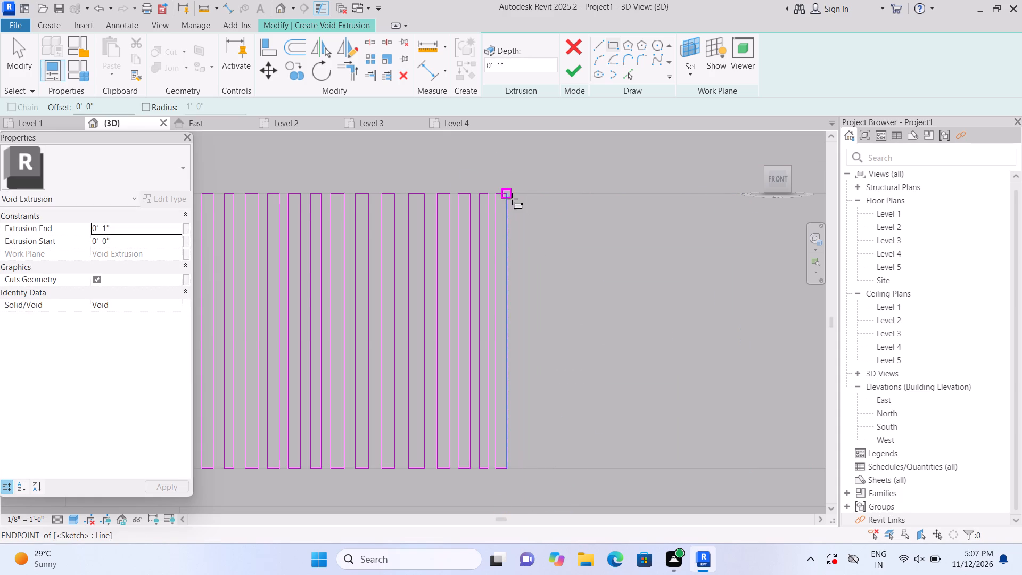
click(514, 196)
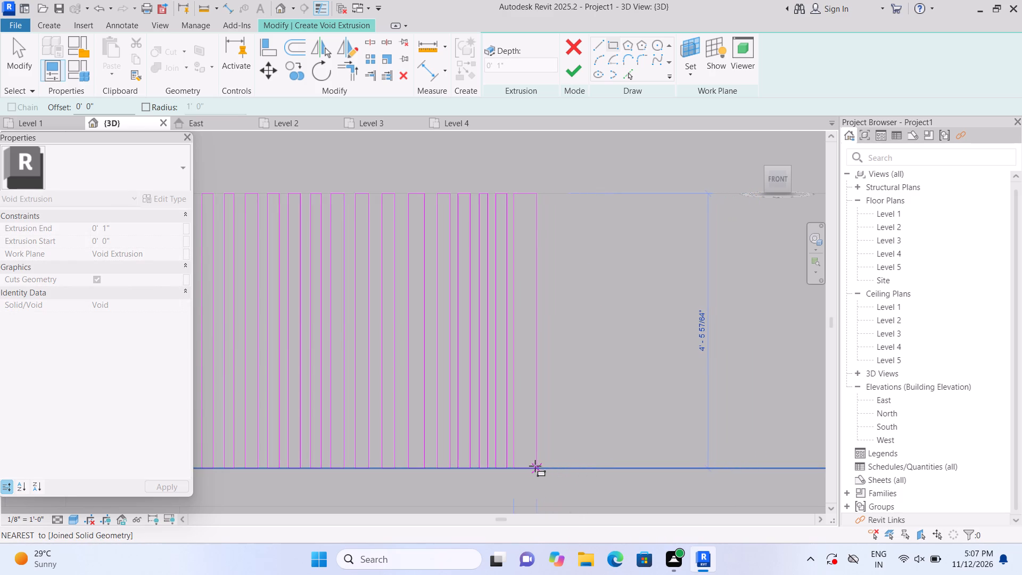
click(524, 466)
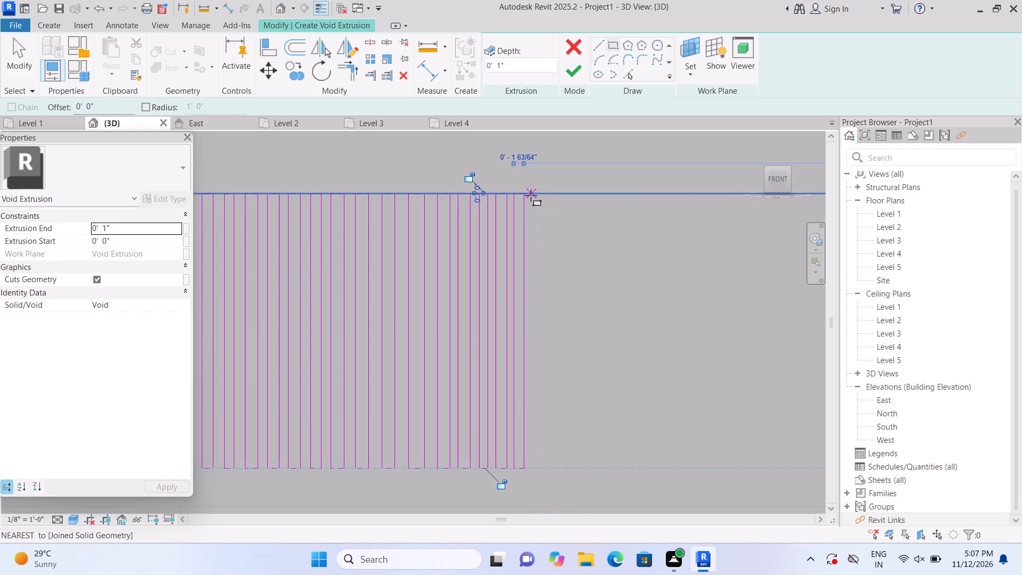
Continue rightward across the panel with three more vertical groove rectangles, about 4' 6" high and 2" wide.
click(531, 195)
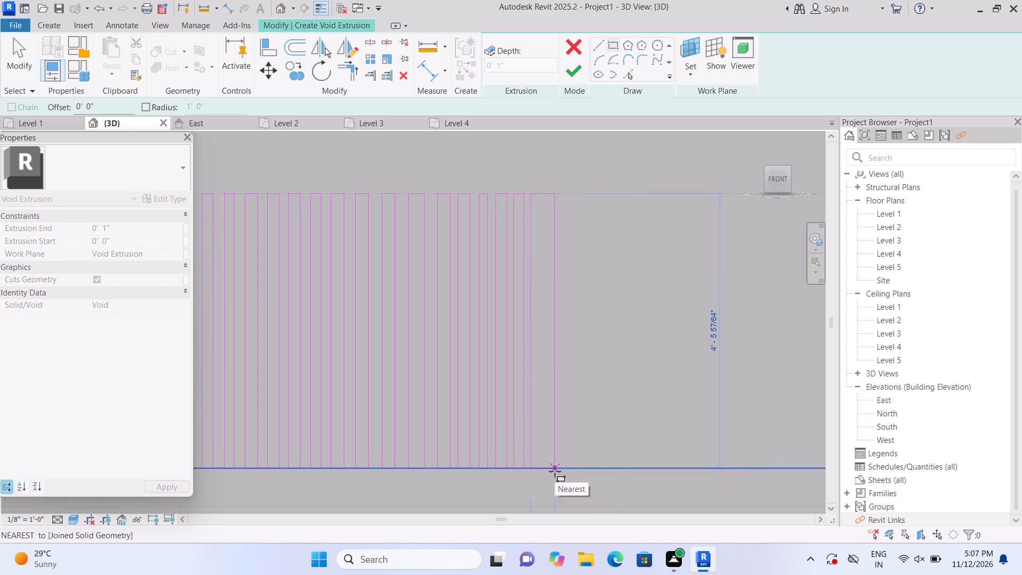
click(541, 471)
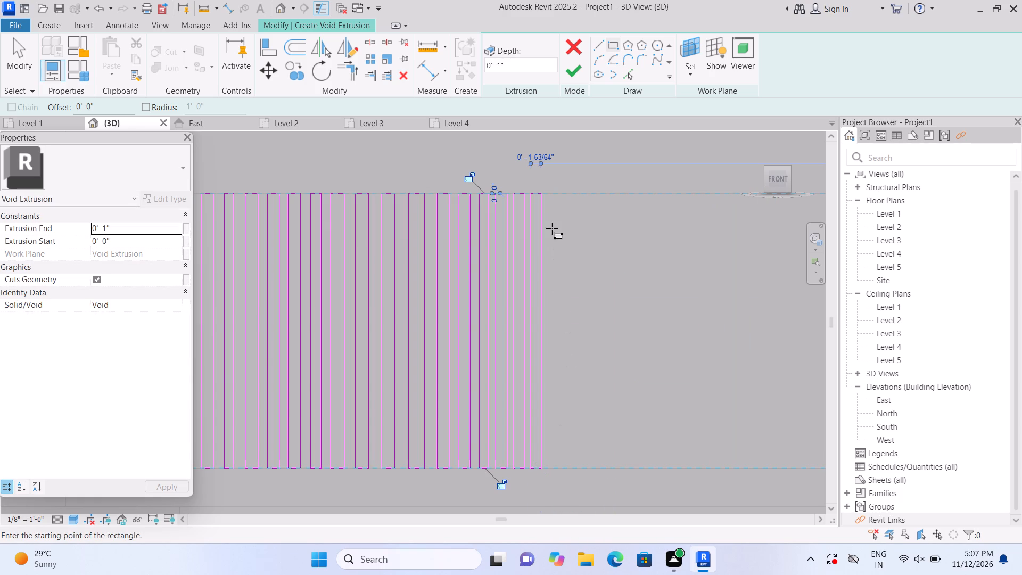
click(549, 196)
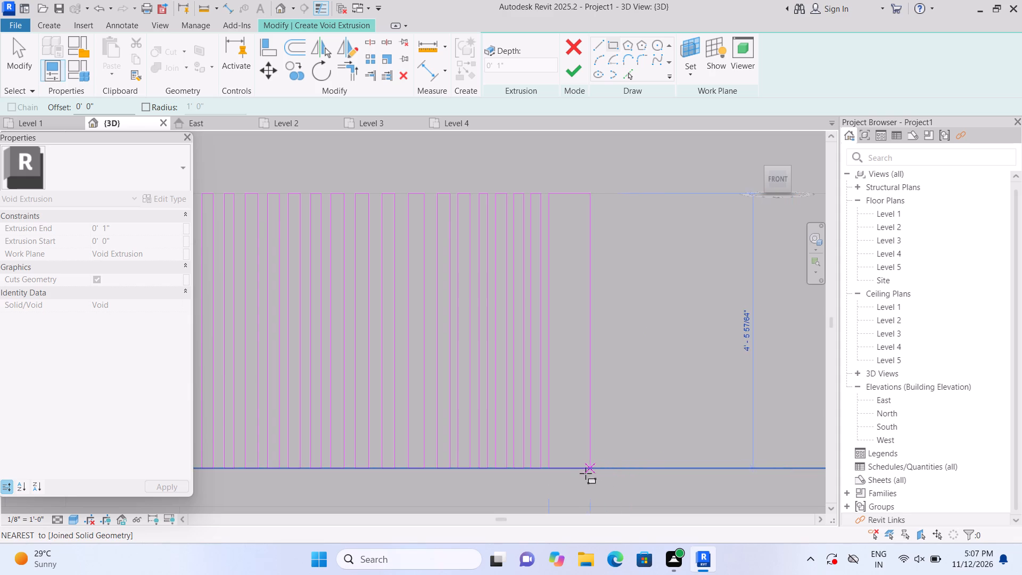
click(559, 471)
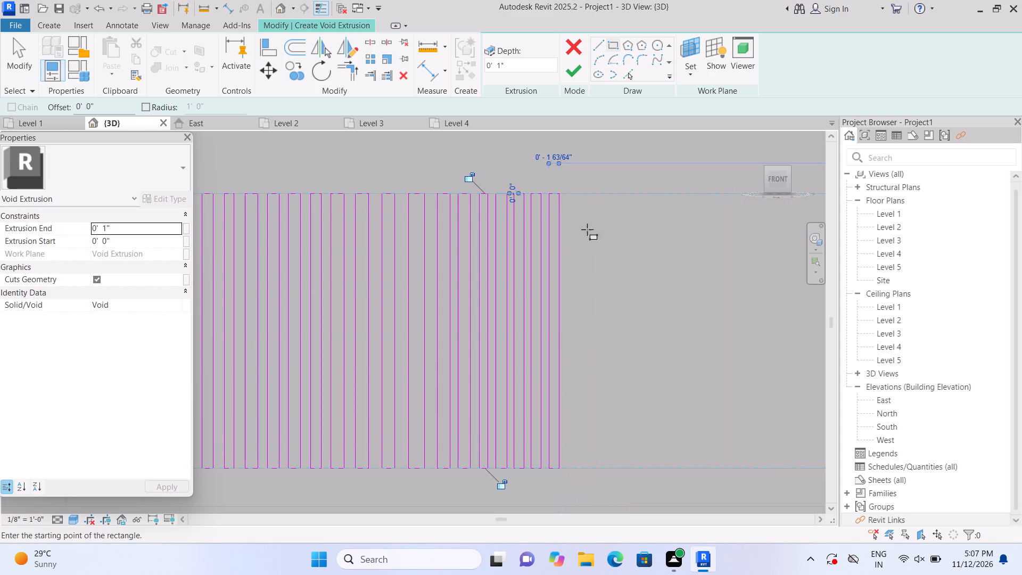
click(568, 196)
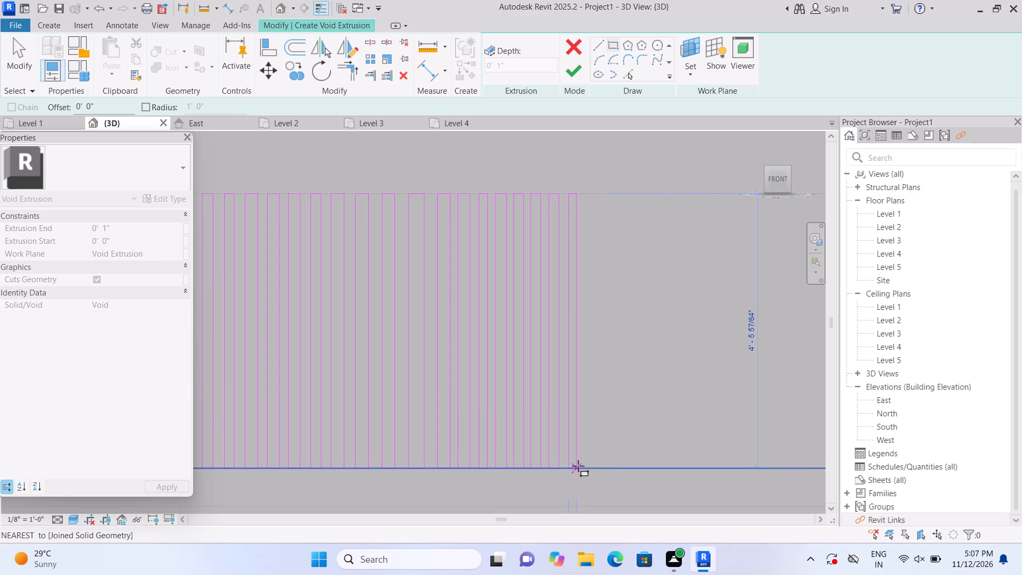
click(578, 466)
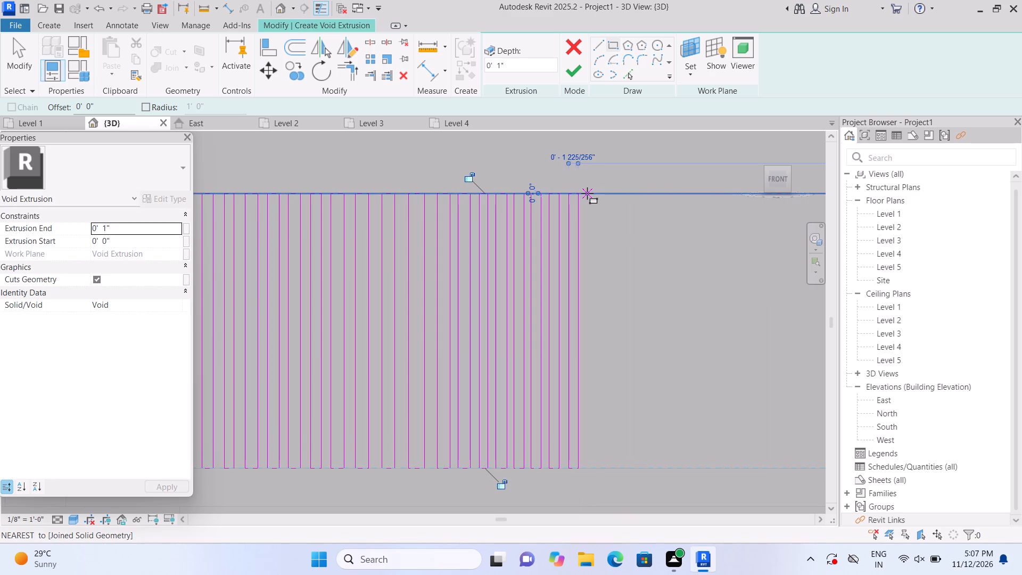
Add four more vertical groove rectangles after the existing row, about 4' 6" high and 1 1/2" to 2" wide.
click(586, 193)
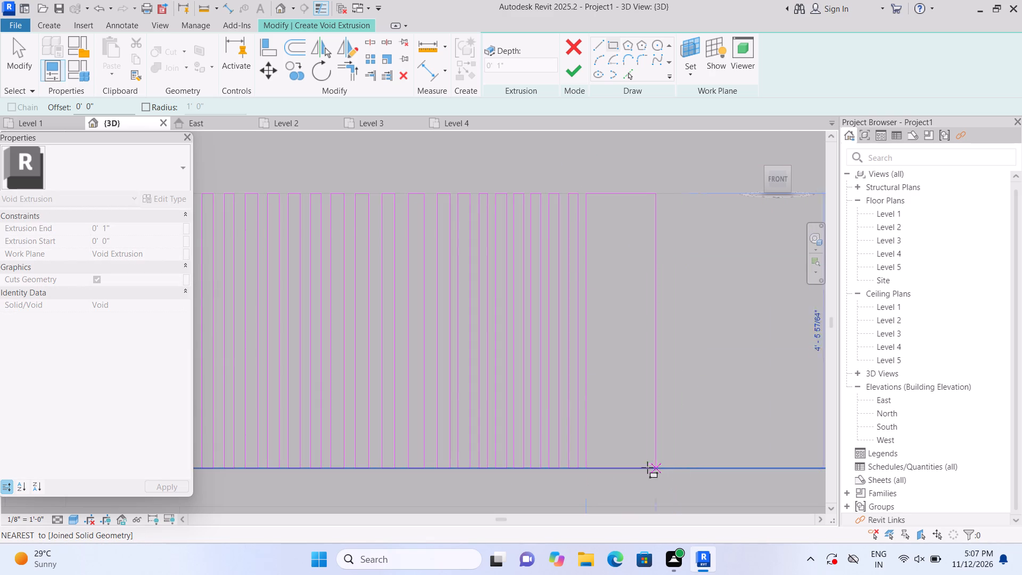
click(594, 472)
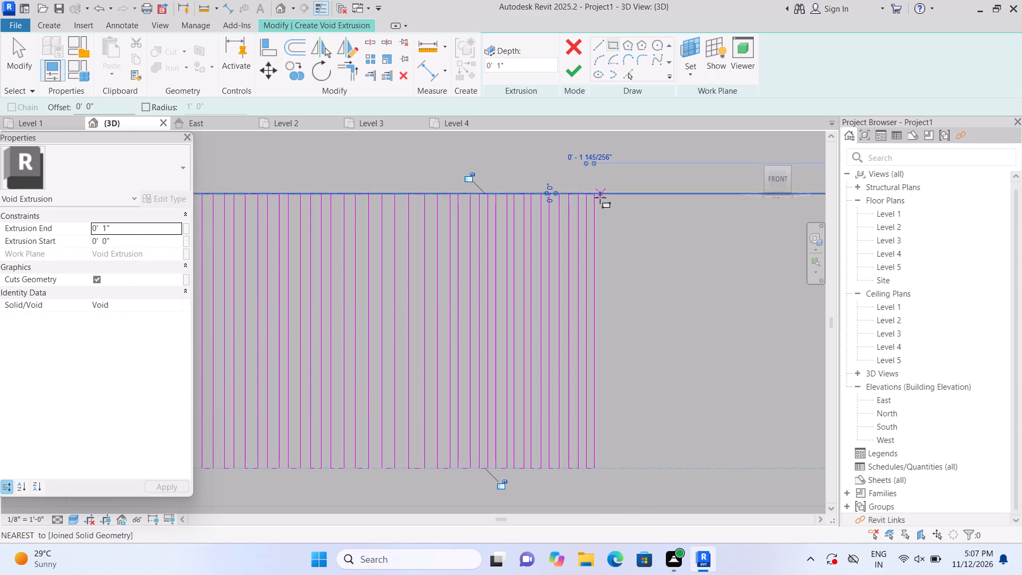
click(603, 197)
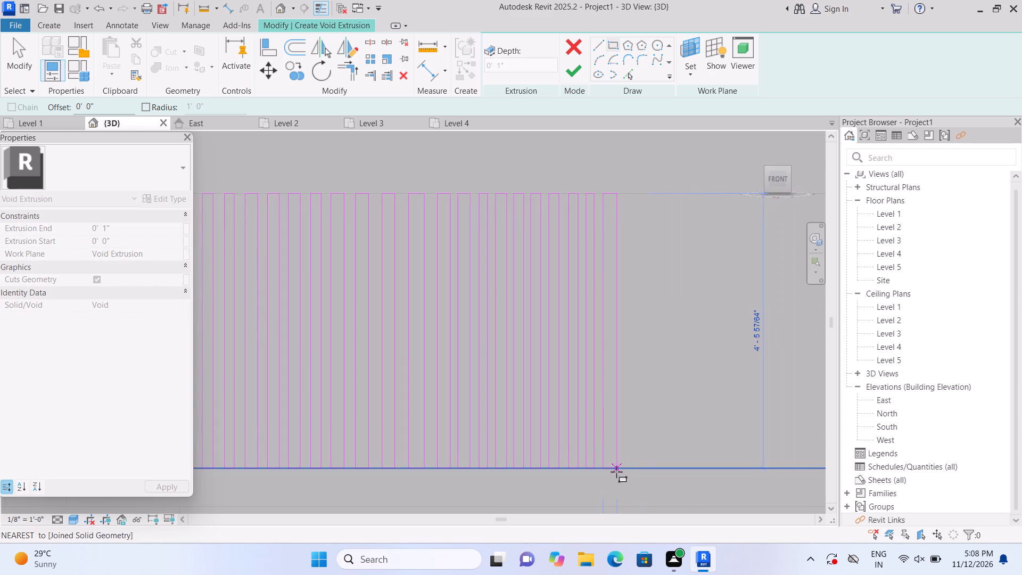
click(611, 472)
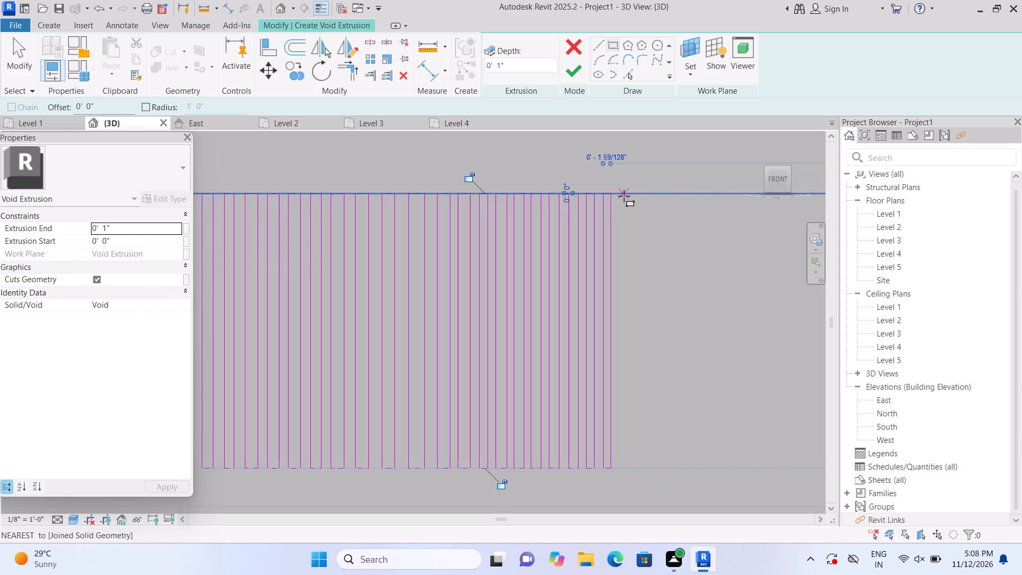
click(619, 196)
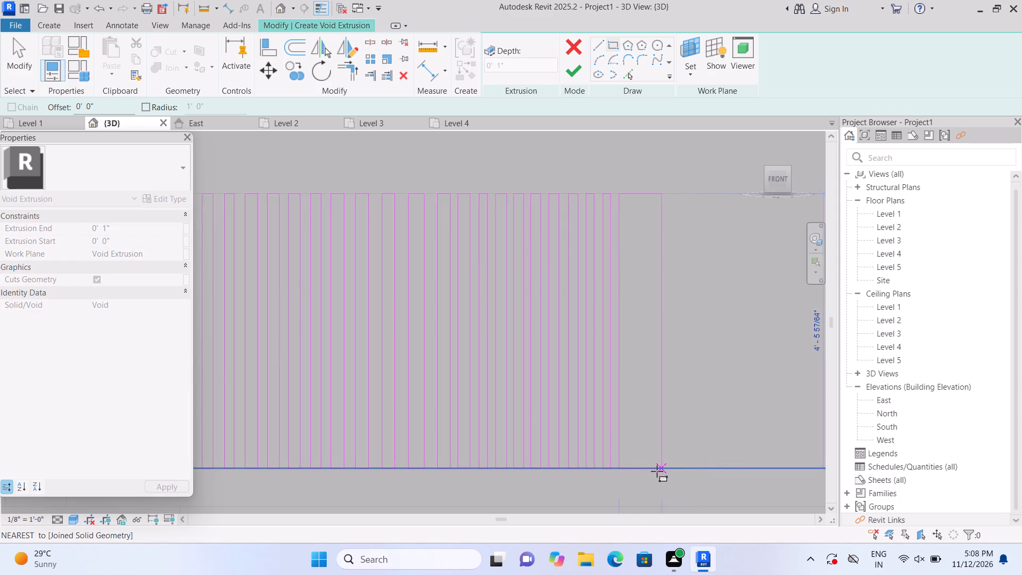
click(630, 469)
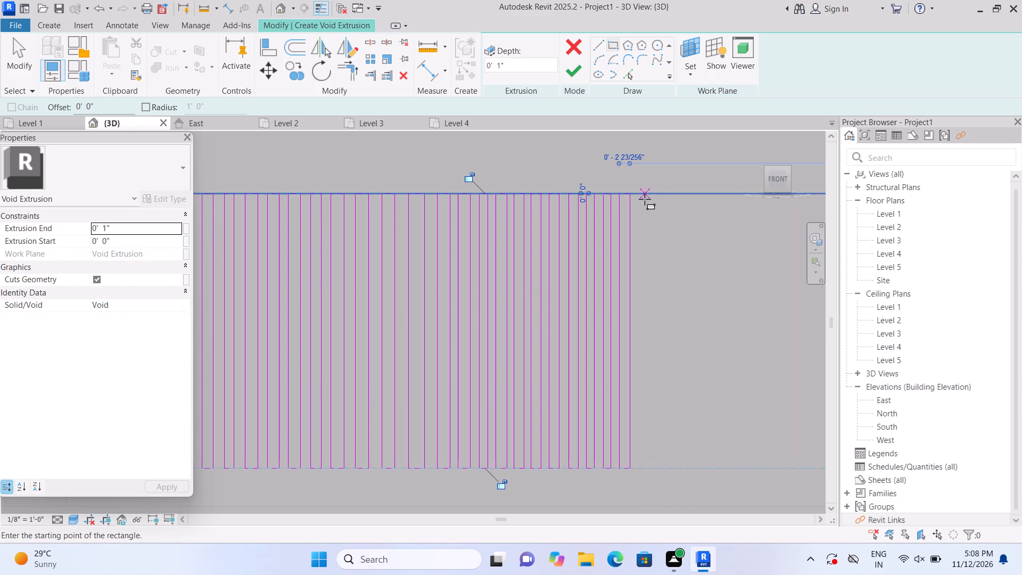
click(637, 196)
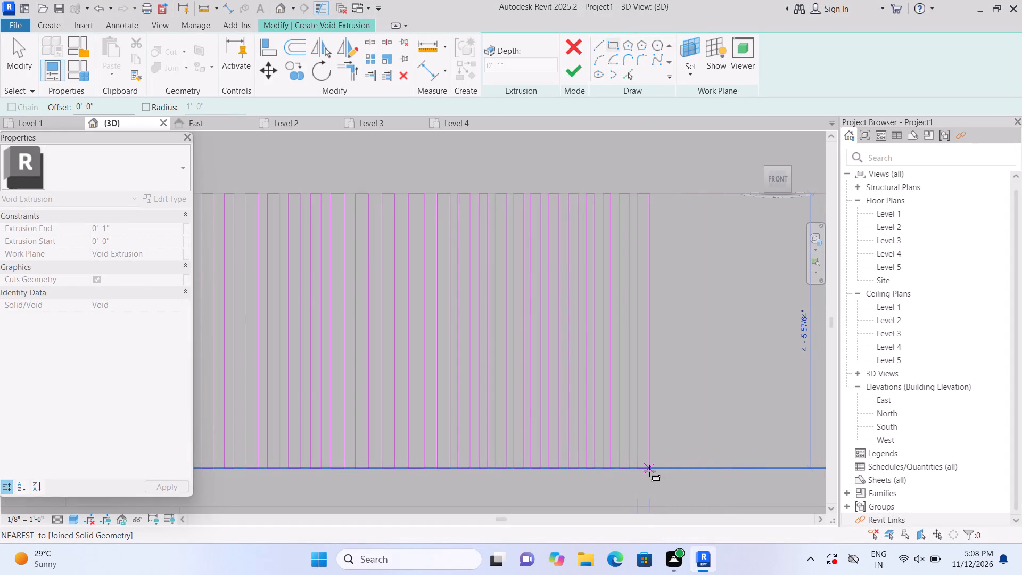
click(647, 470)
Continue the row across the panel with four more vertical groove rectangles, about 4' 6" high and 2 3/8" to 3" wide.
scroll(642, 450, down, 7)
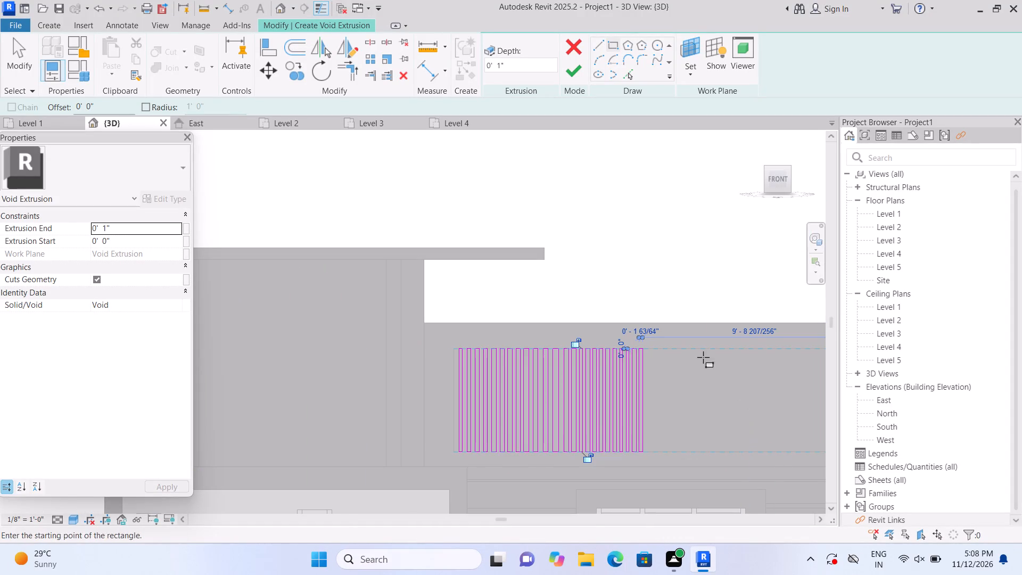
scroll(769, 448, up, 2)
middle_click(619, 418)
scroll(616, 416, down, 1)
scroll(658, 451, down, 2)
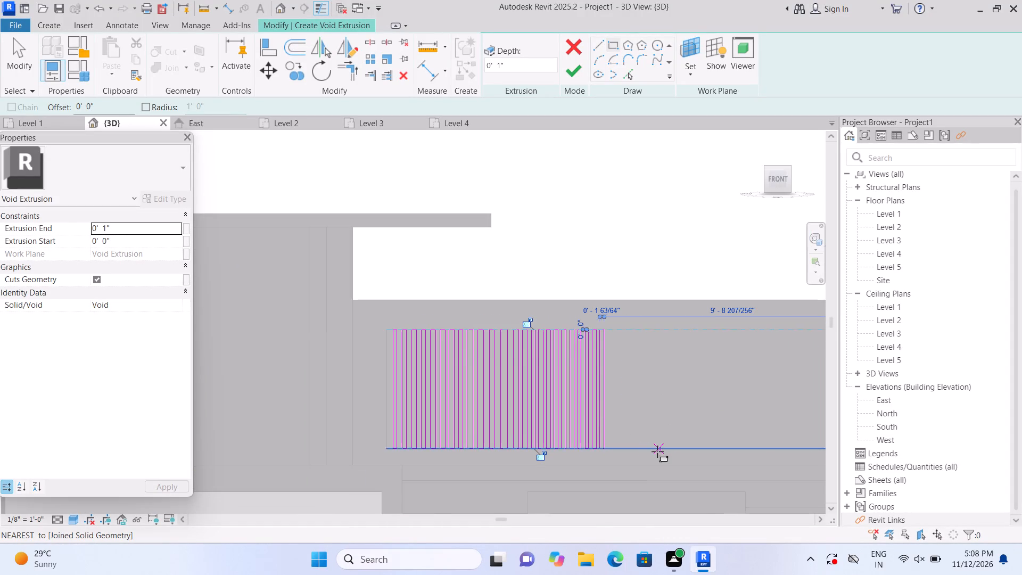
scroll(654, 449, down, 1)
scroll(712, 464, down, 1)
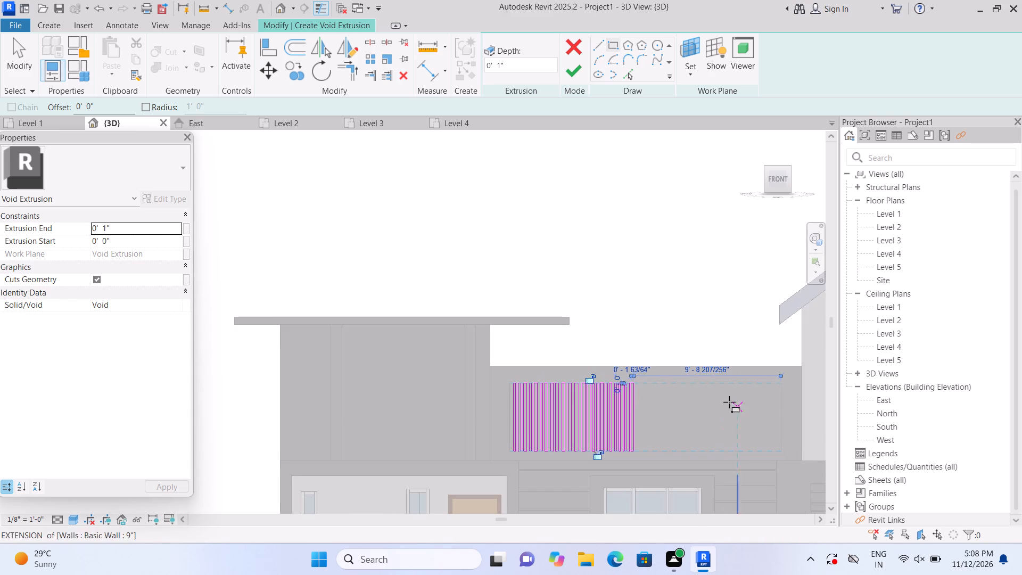
middle_drag(697, 380, 628, 329)
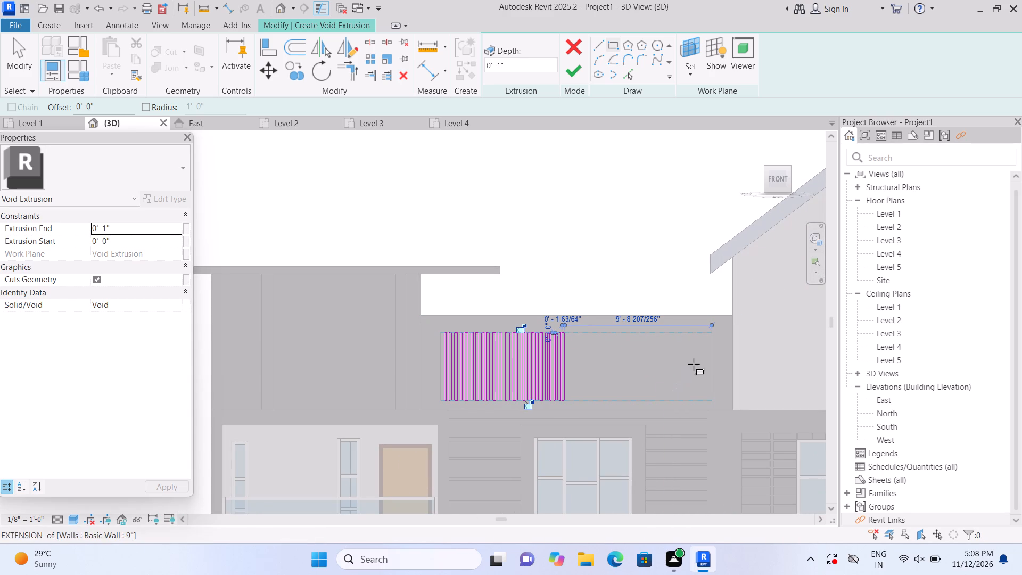
scroll(701, 426, up, 2)
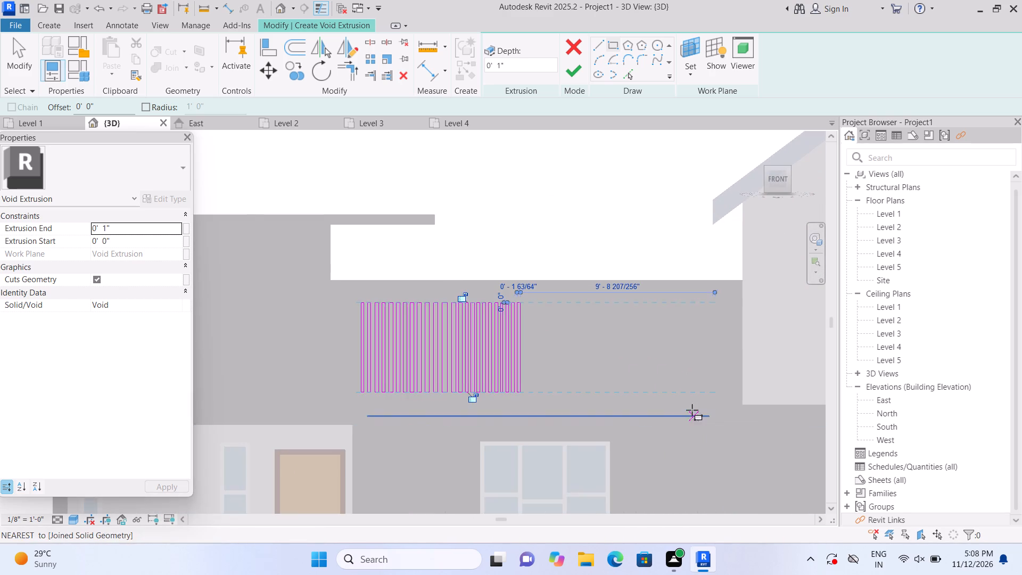
scroll(690, 408, up, 1)
scroll(788, 441, up, 1)
scroll(687, 350, up, 2)
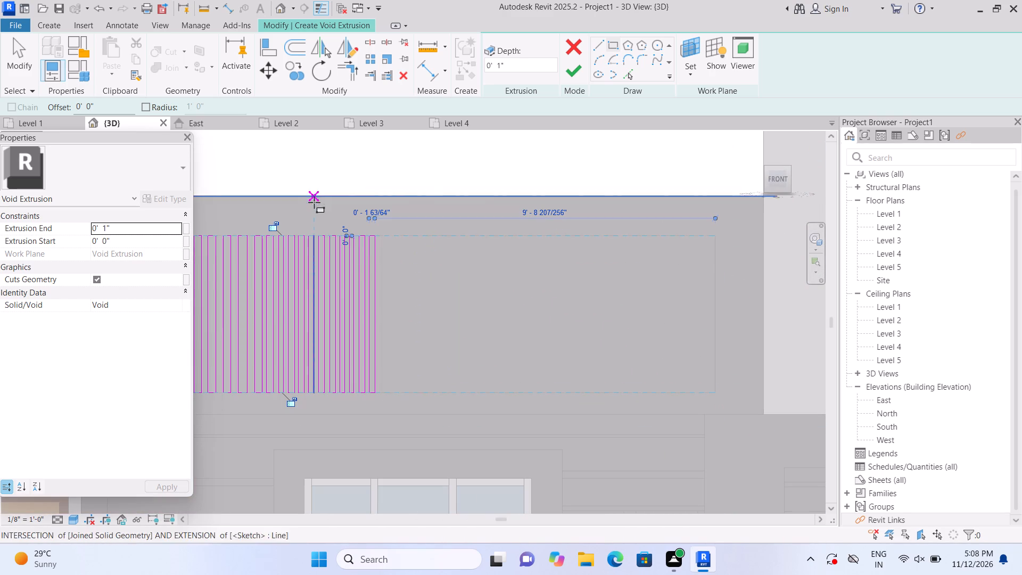
scroll(377, 252, up, 2)
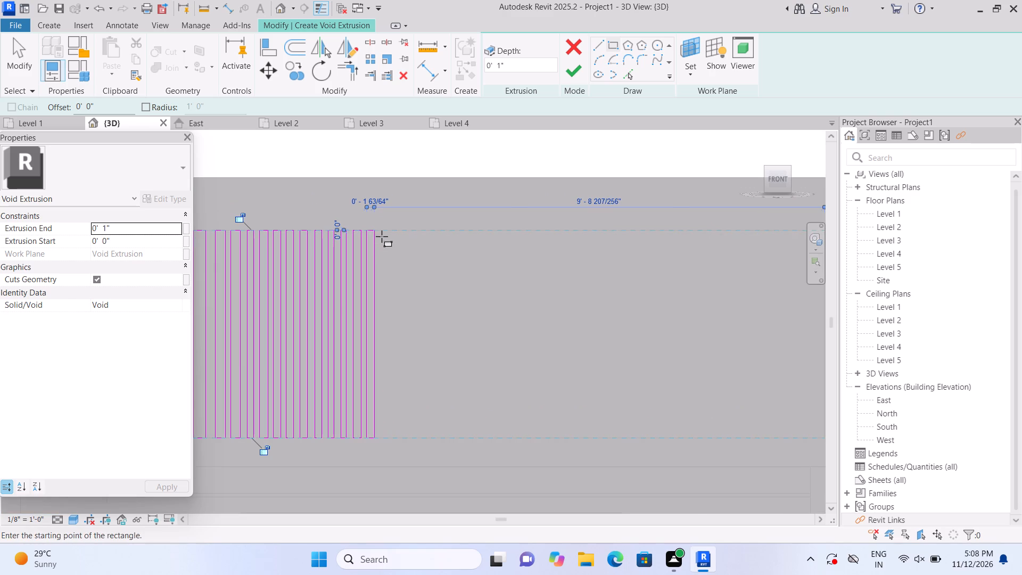
click(381, 233)
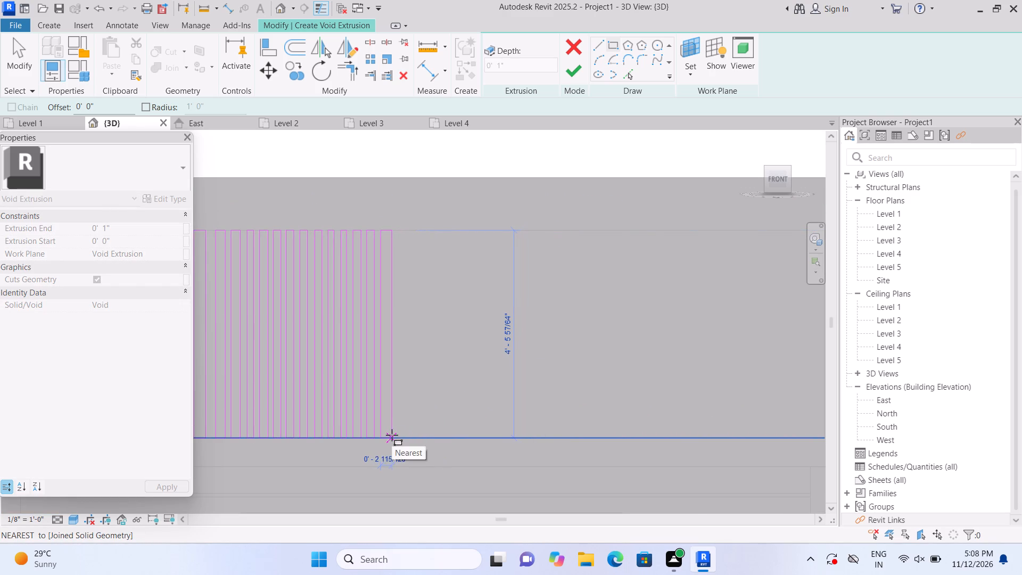
click(391, 434)
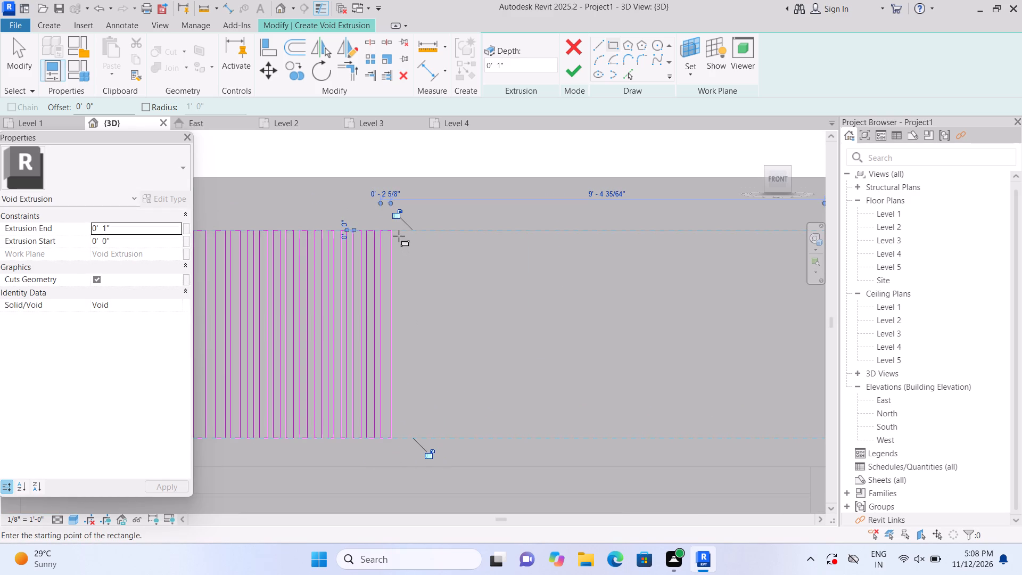
click(398, 233)
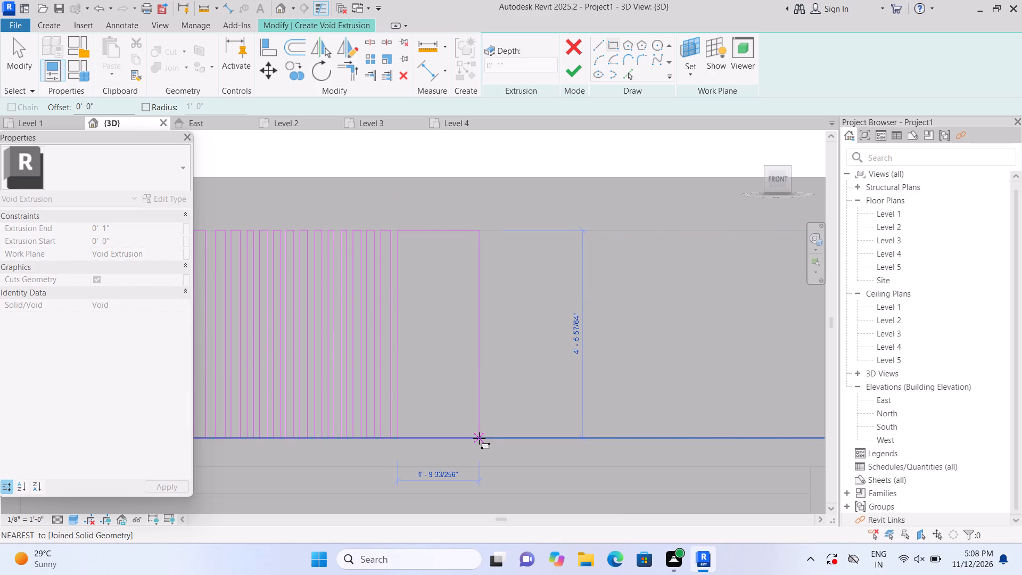
click(405, 439)
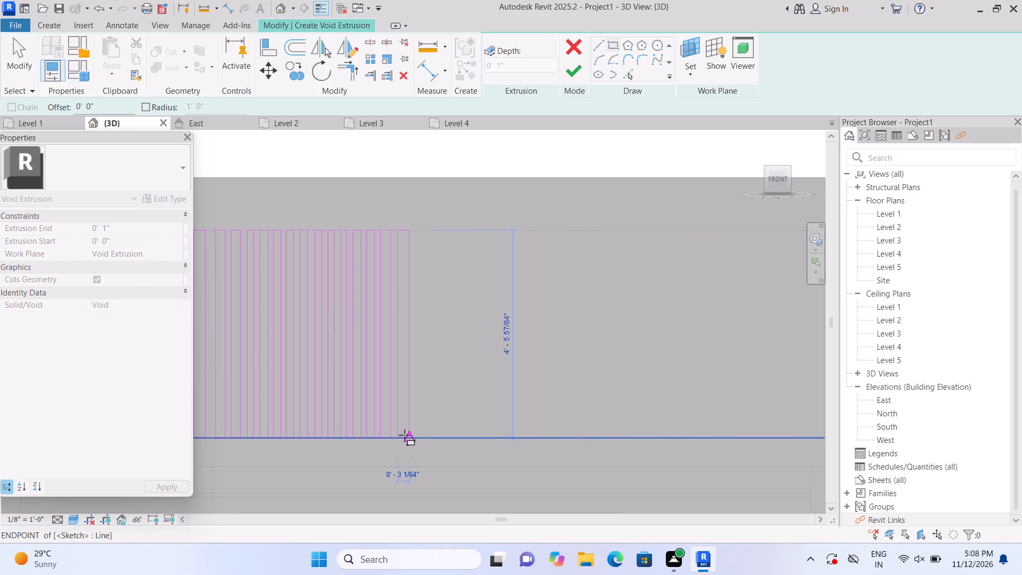
click(416, 232)
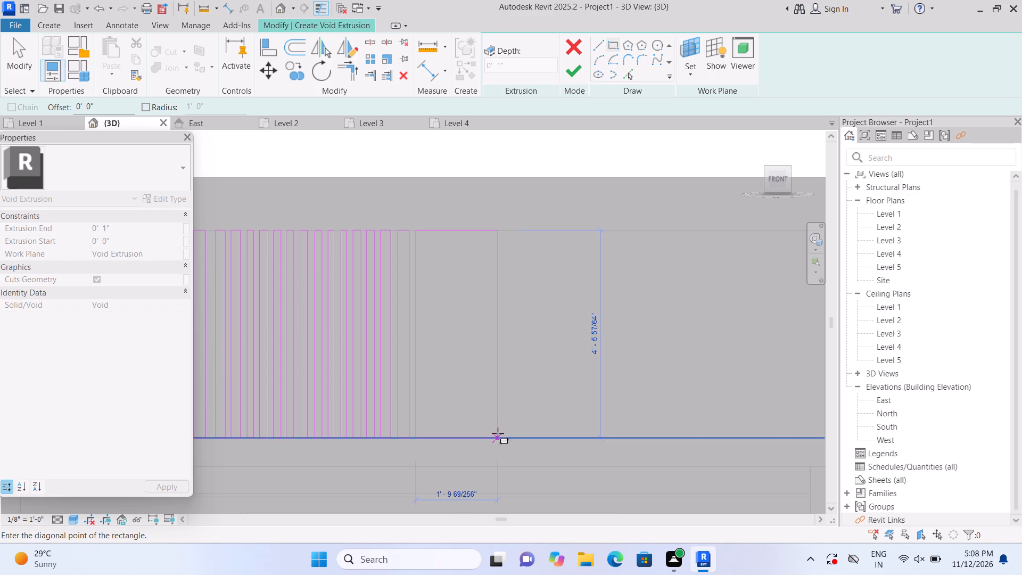
click(425, 435)
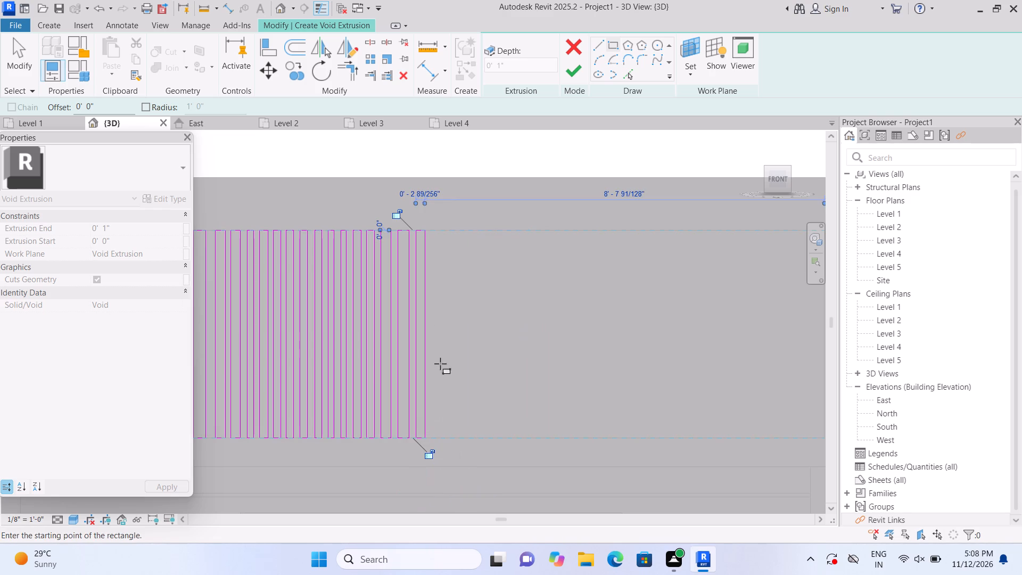
click(431, 231)
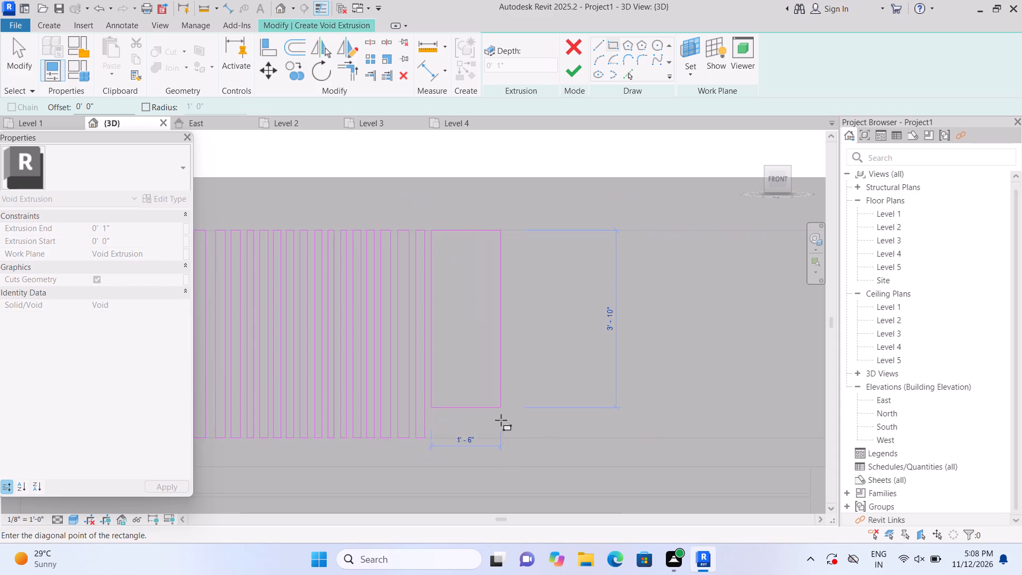
click(441, 438)
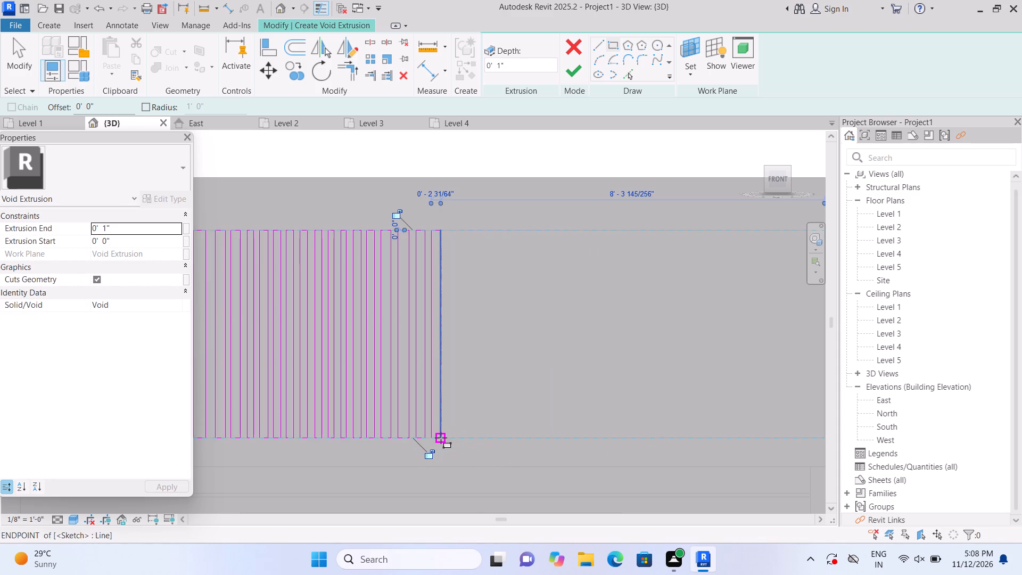
key(Escape)
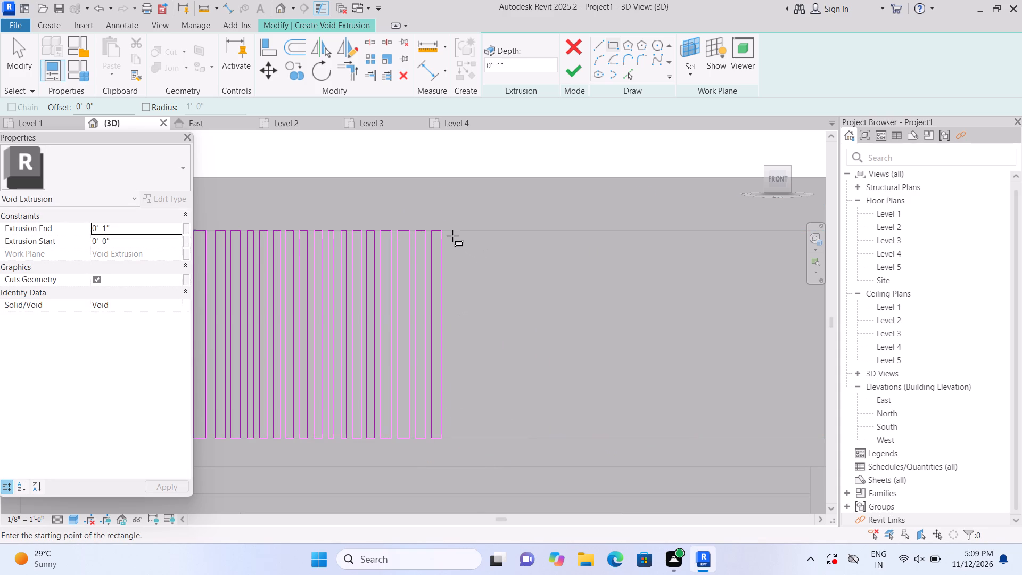
Draw another two full-height vertical groove rectangles at the row's right end, about 4' 6" high and 2 3/4" wide.
click(447, 233)
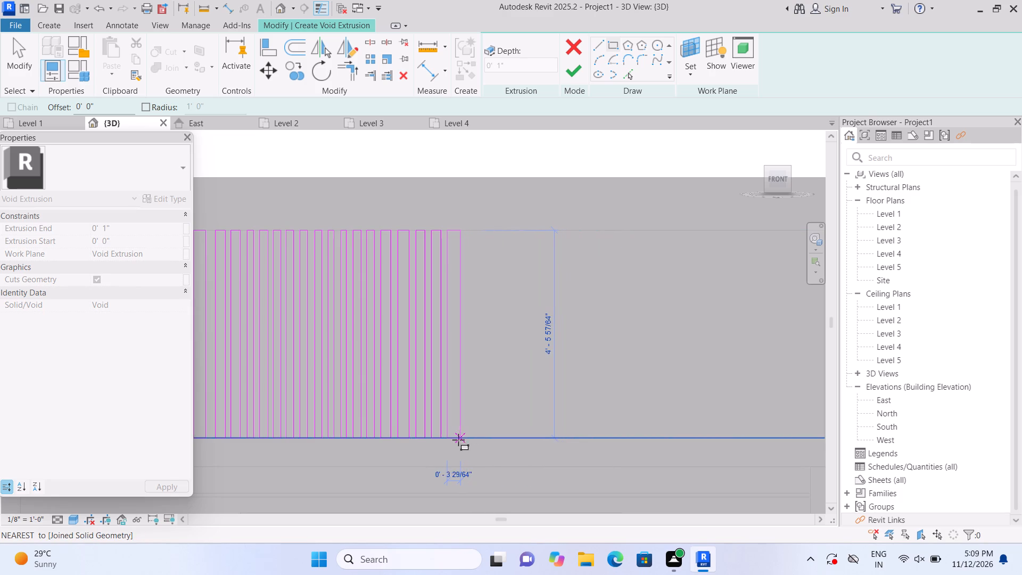
click(457, 440)
key(Escape)
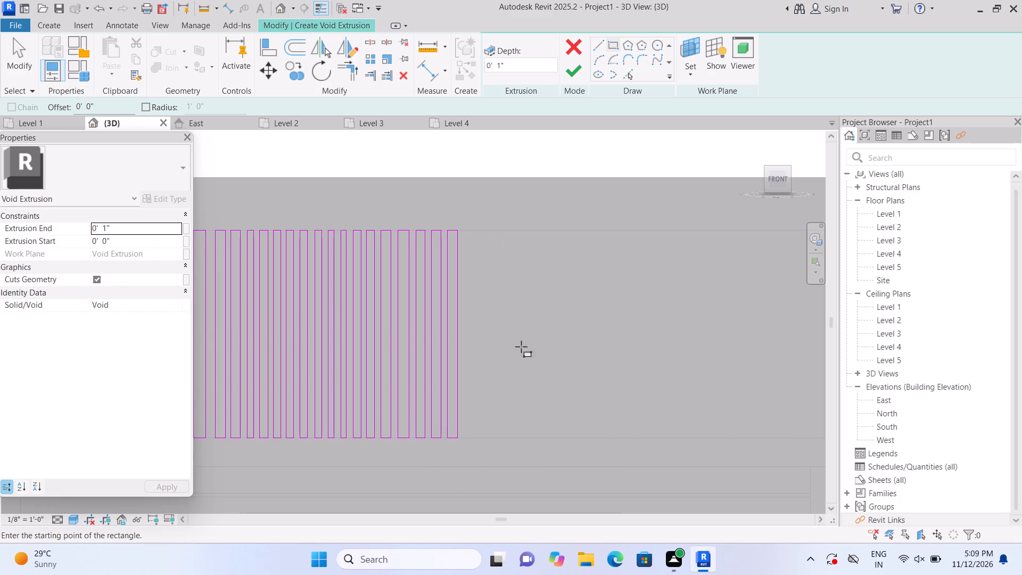
click(464, 234)
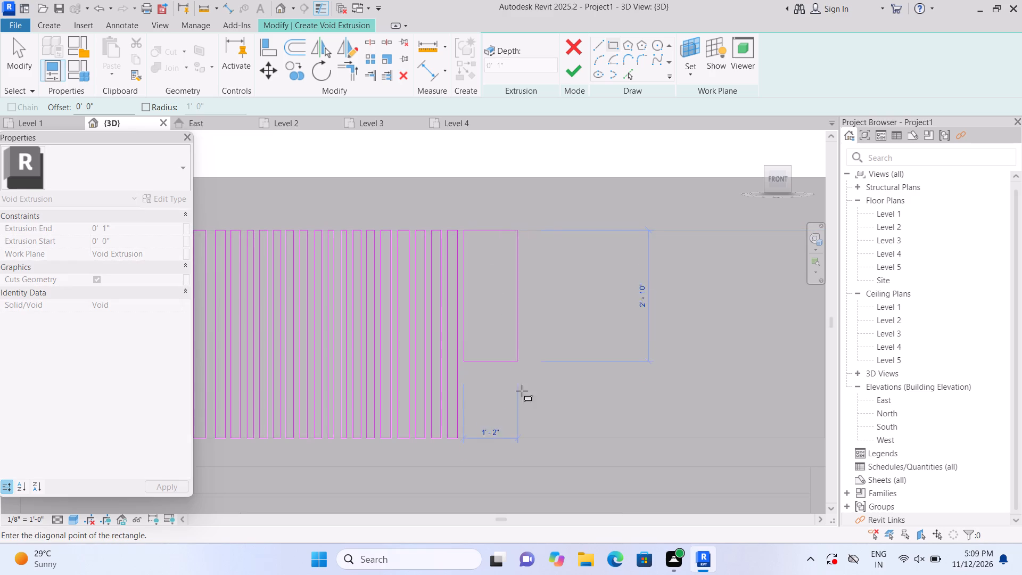
click(473, 437)
key(Escape)
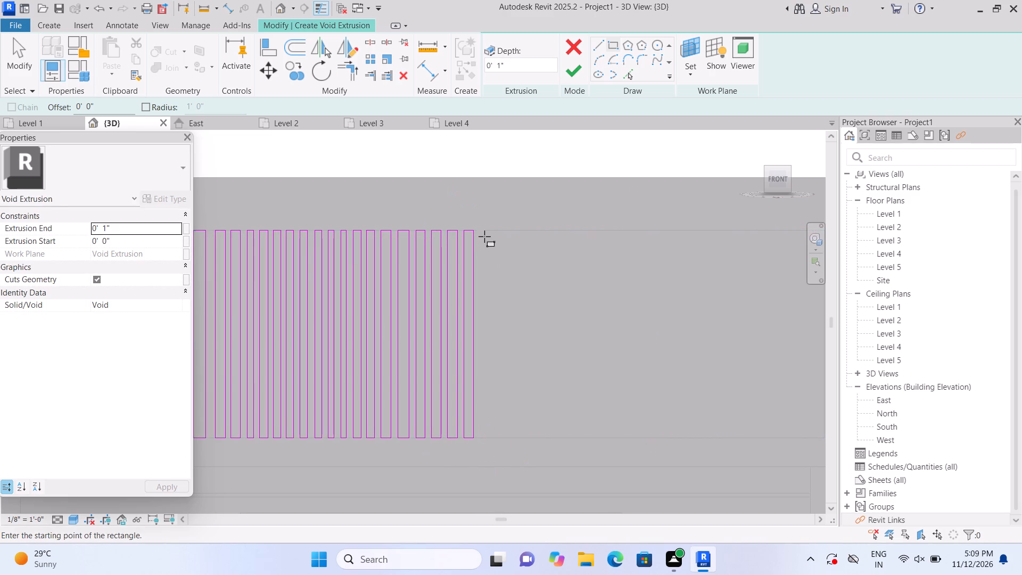
Restart the rectangle sketch and add three more vertical groove rectangles after the existing row, about 4' 6" high and 2 3/8" to 2 3/4" wide.
double_click(481, 232)
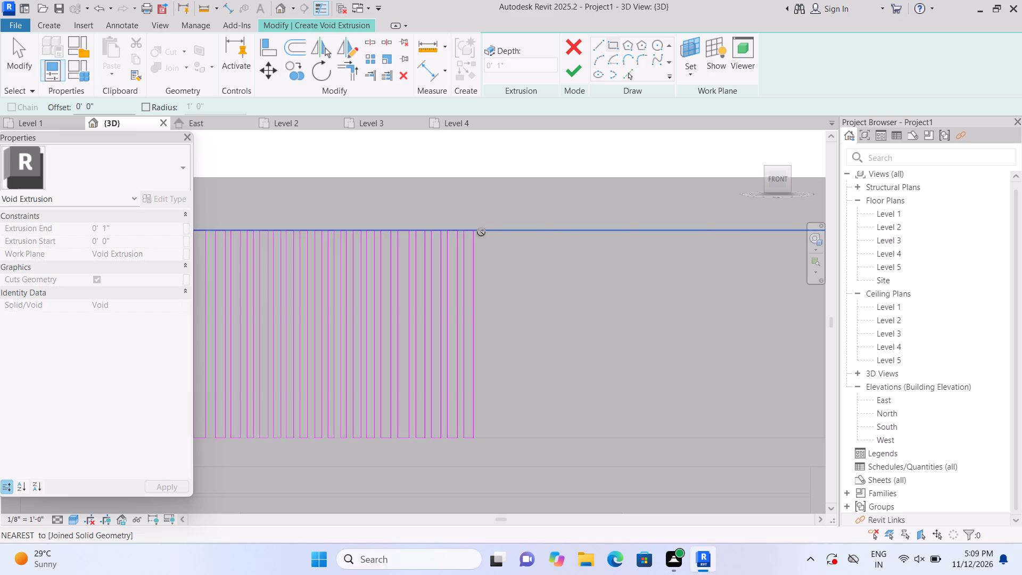
click(975, 525)
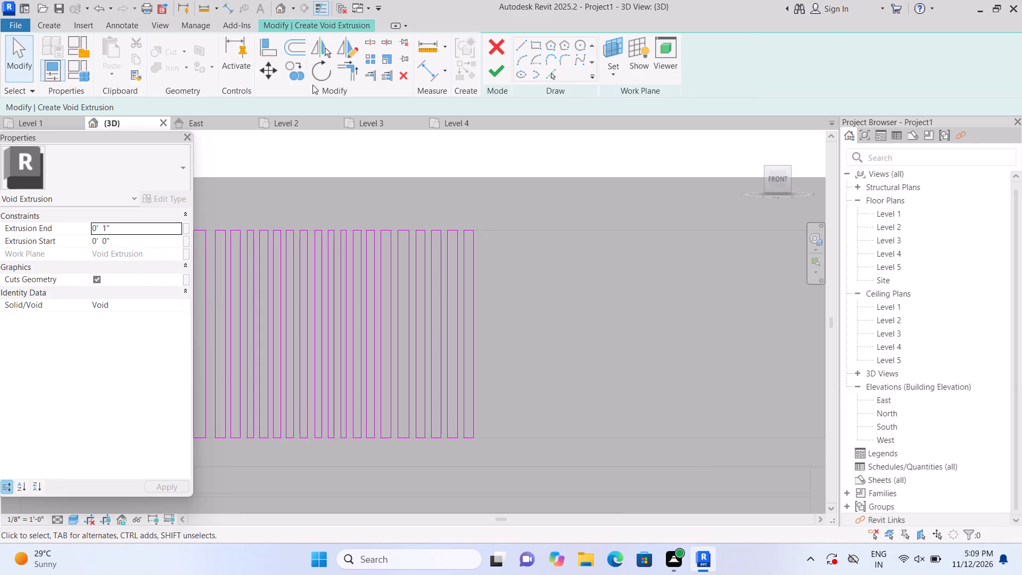
click(535, 43)
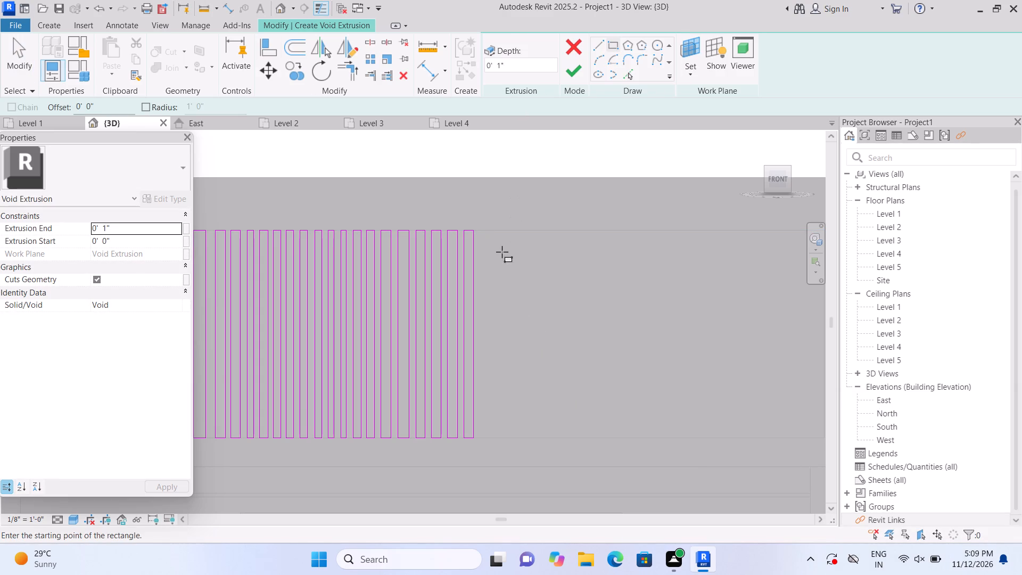
click(481, 233)
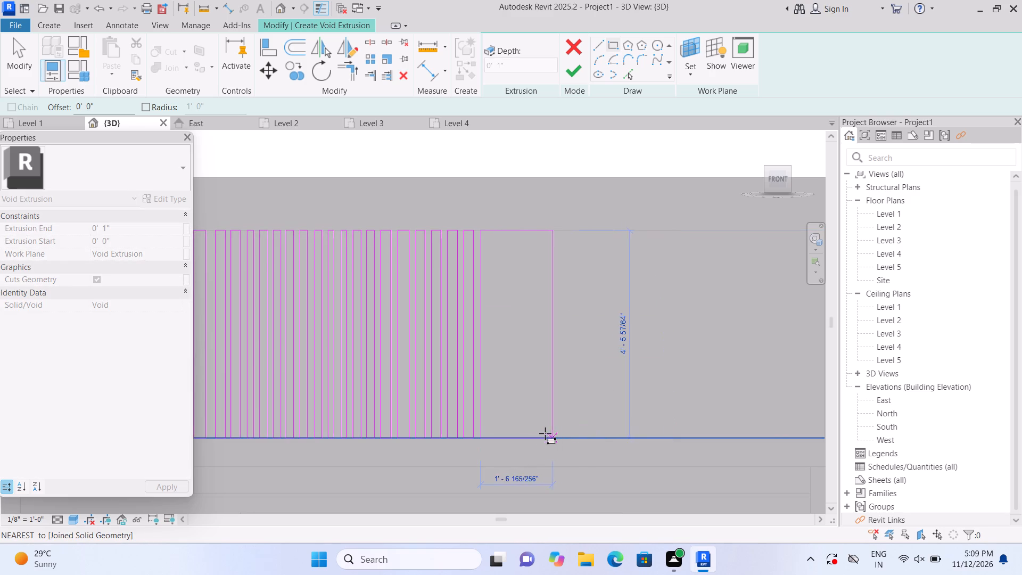
click(490, 433)
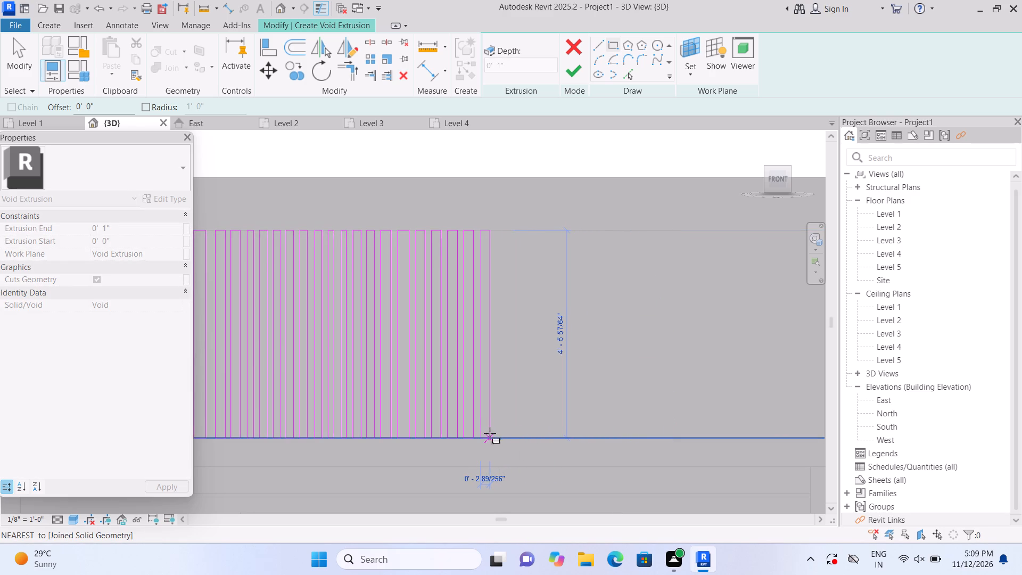
click(497, 233)
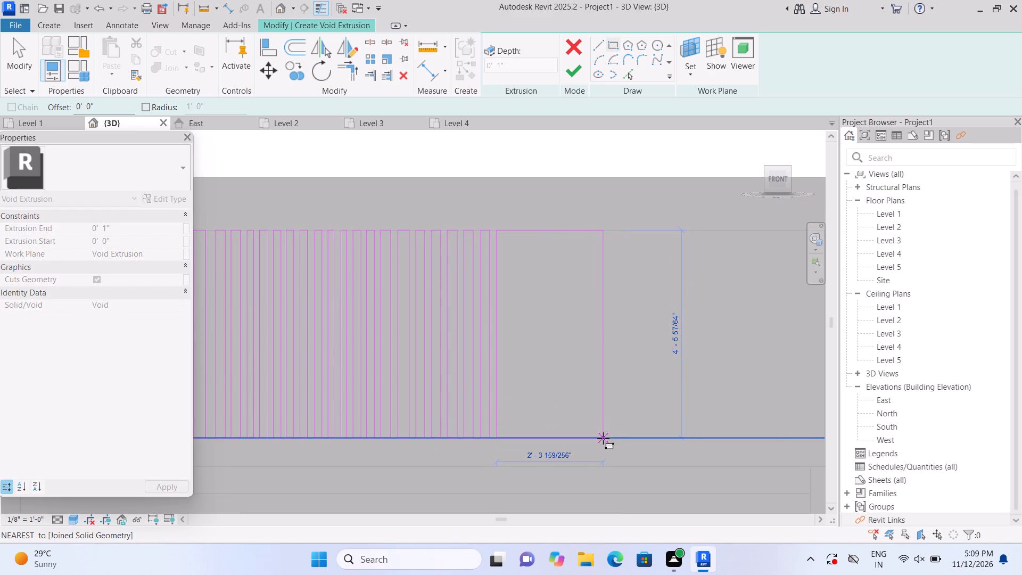
click(507, 435)
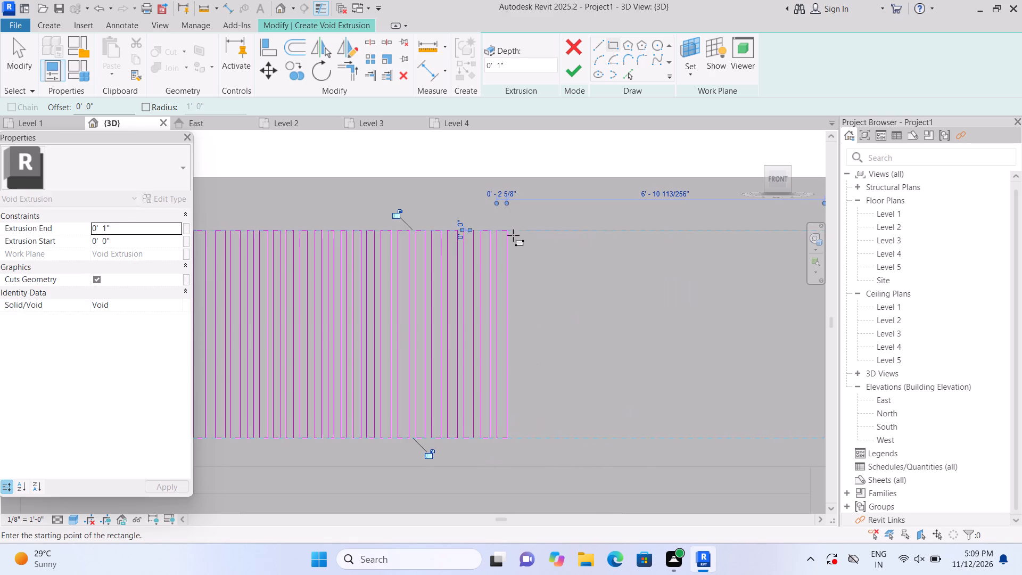
click(513, 234)
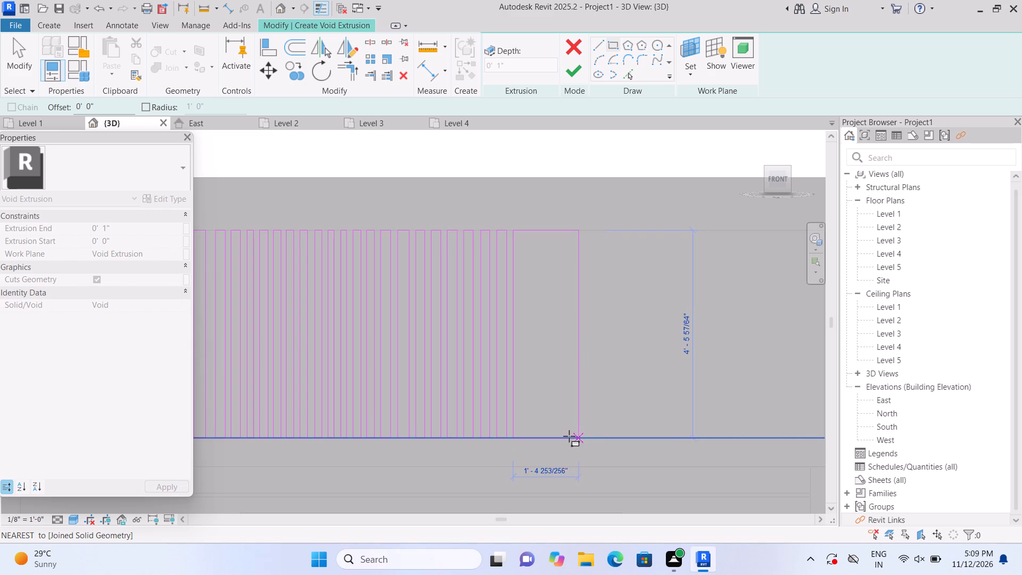
click(524, 435)
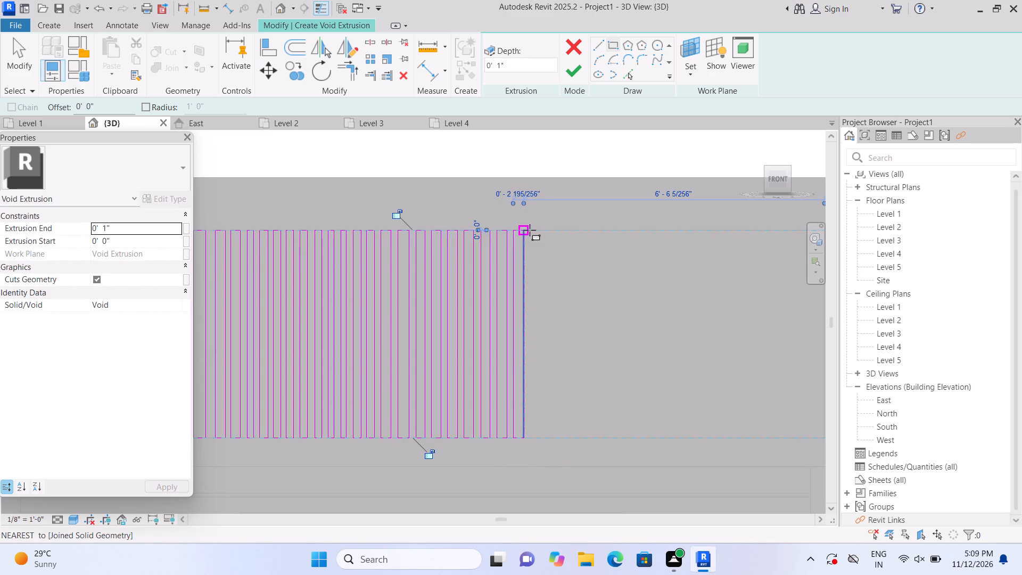
Continue the row rightward with four more vertical groove rectangles, about 4' 6" high and 2 5/8" to 2 7/8" wide.
click(532, 229)
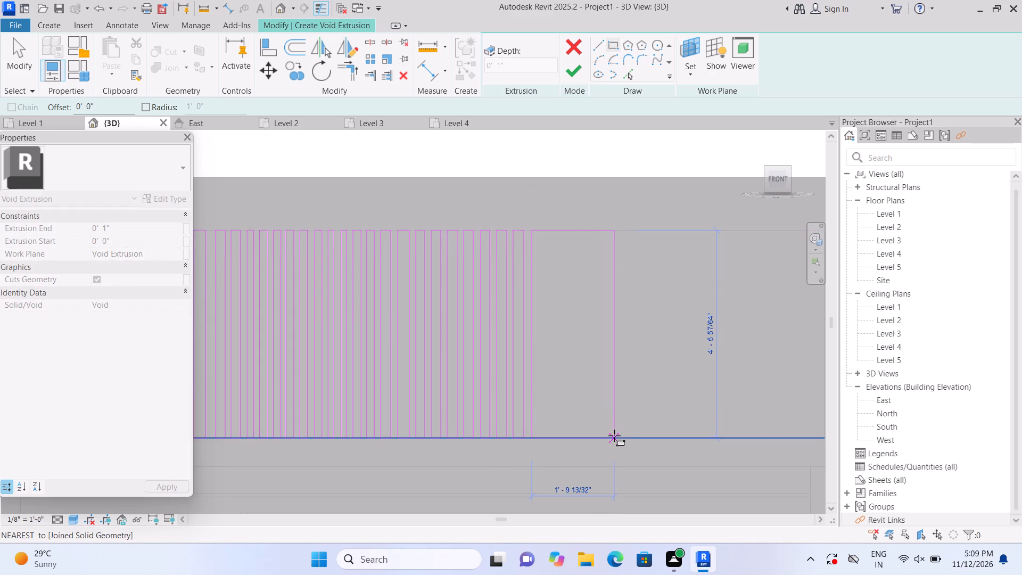
click(542, 433)
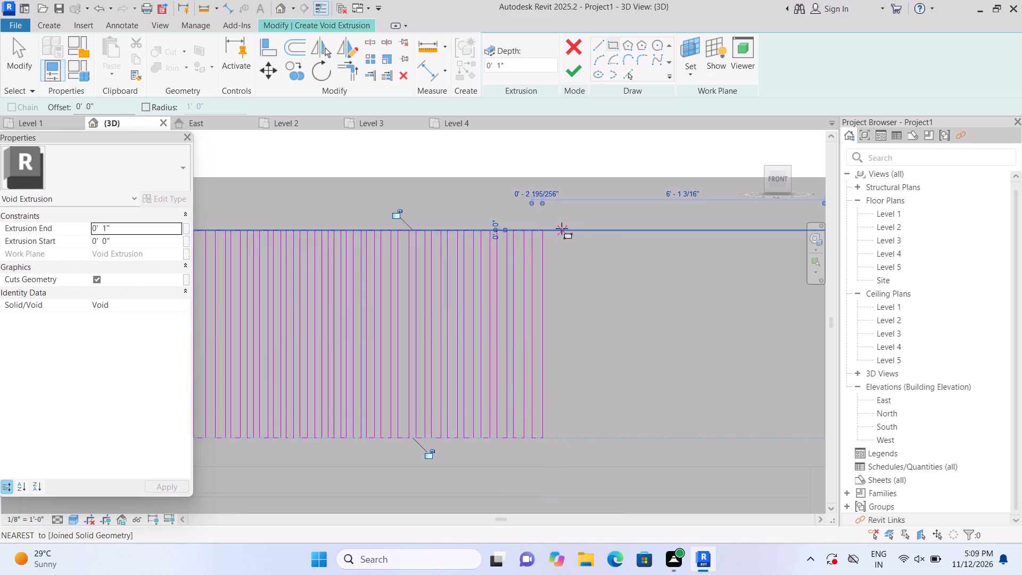
click(550, 228)
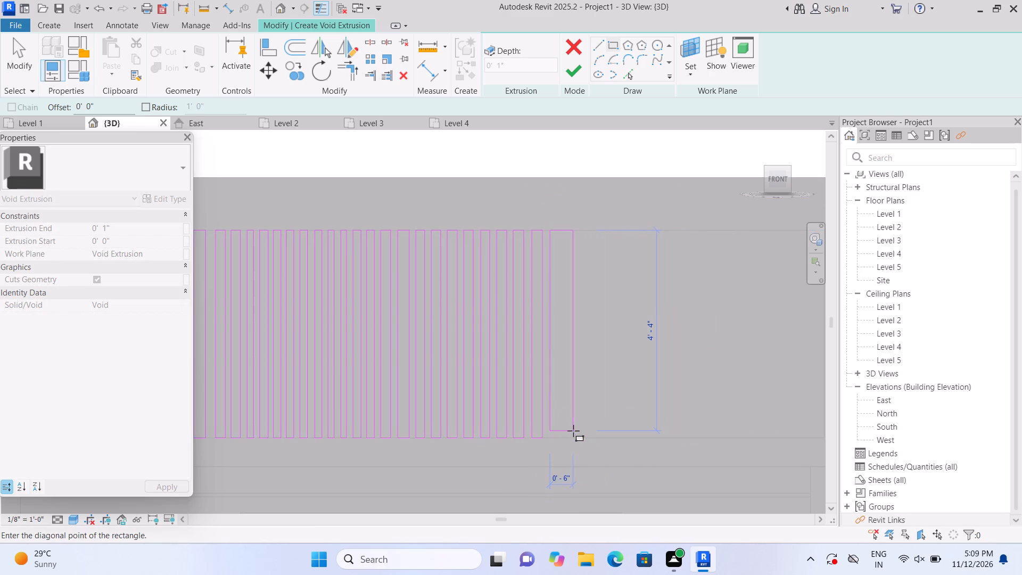
click(560, 435)
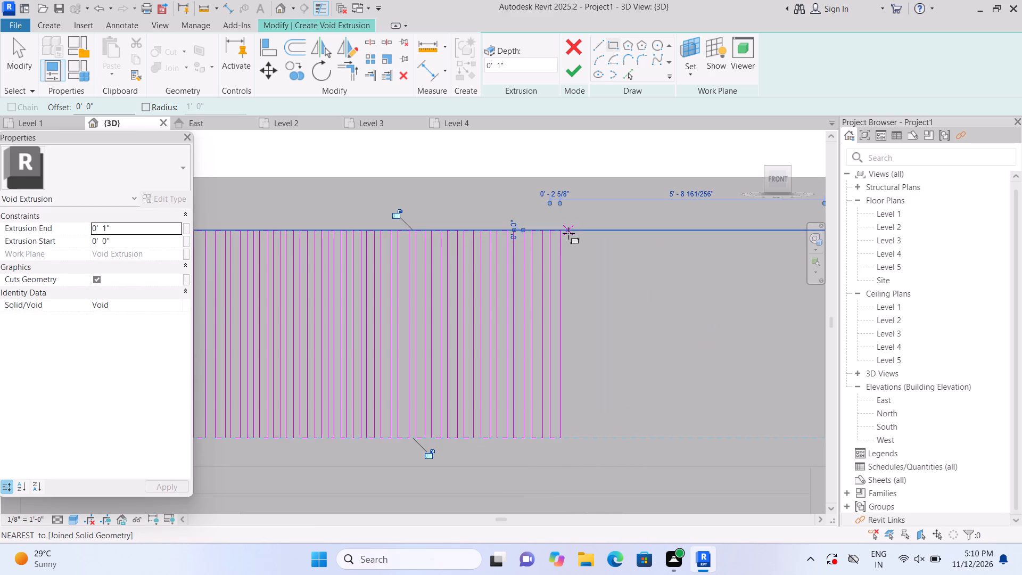
click(568, 233)
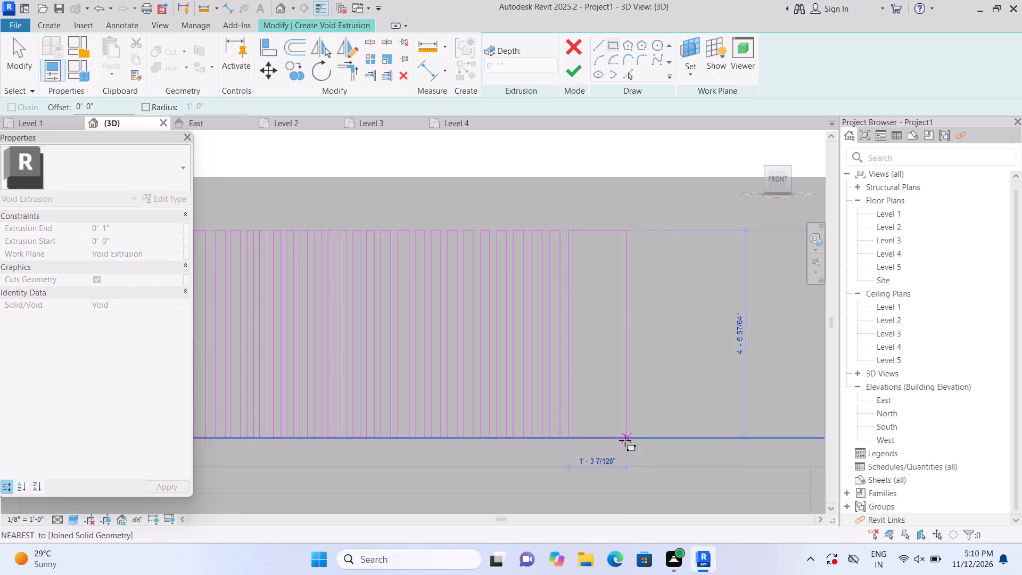
click(580, 435)
click(587, 232)
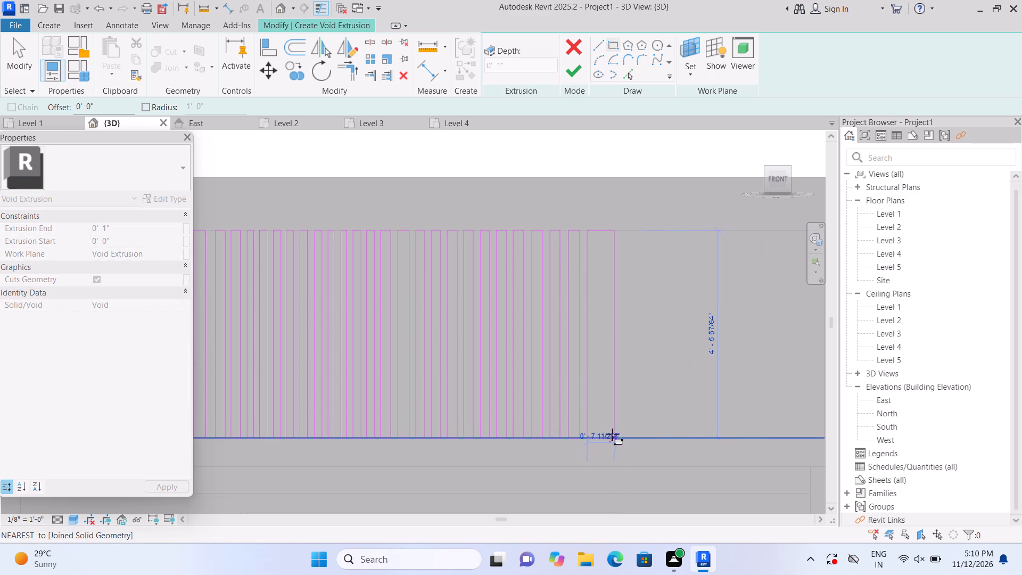
click(598, 434)
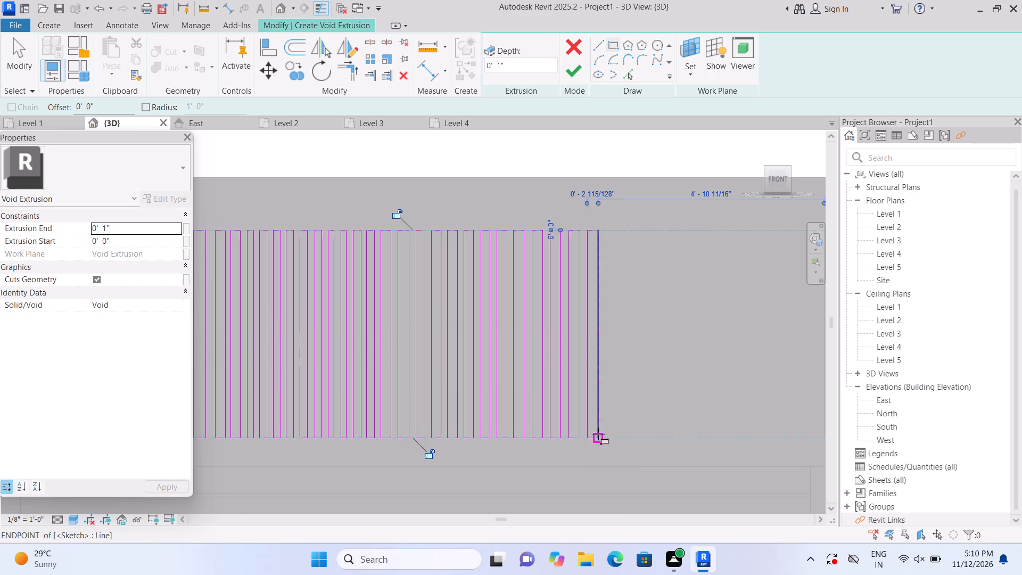
Add another three full-height vertical groove rectangles to the row, about 4' 6" high, with widths of about 2 3/4", 2 3/8" and 1 7/8".
click(606, 233)
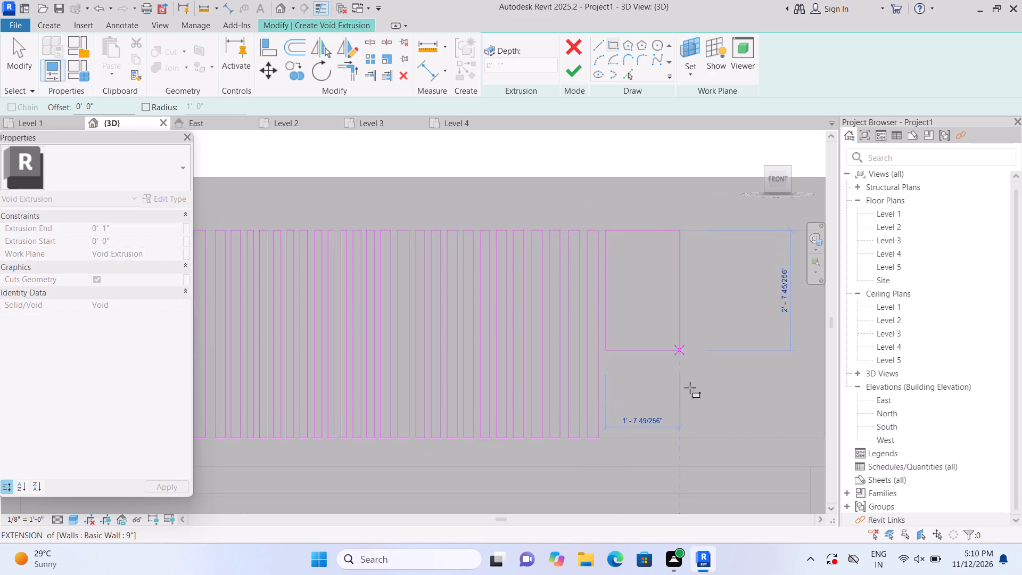
click(615, 438)
click(623, 232)
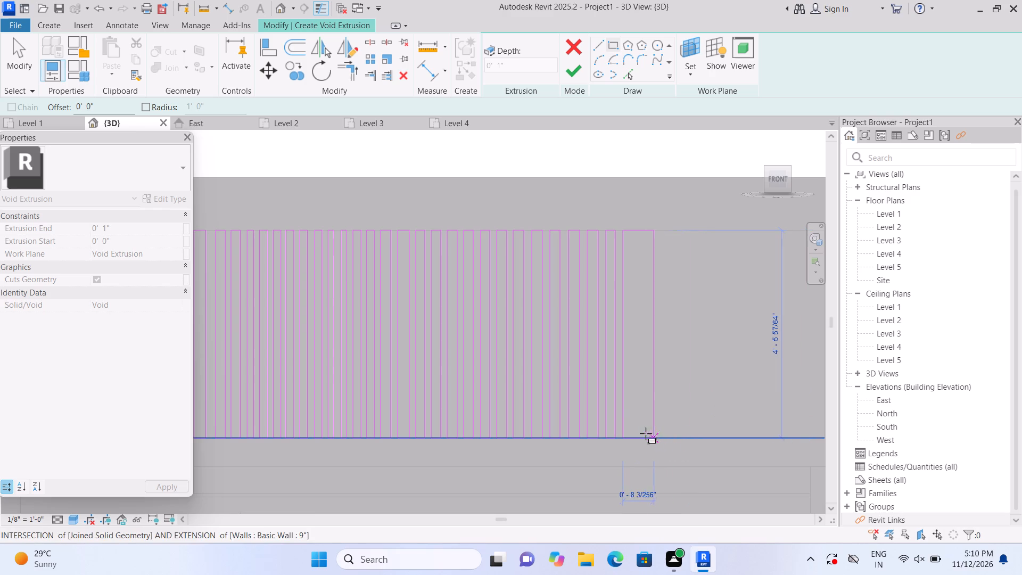
click(632, 433)
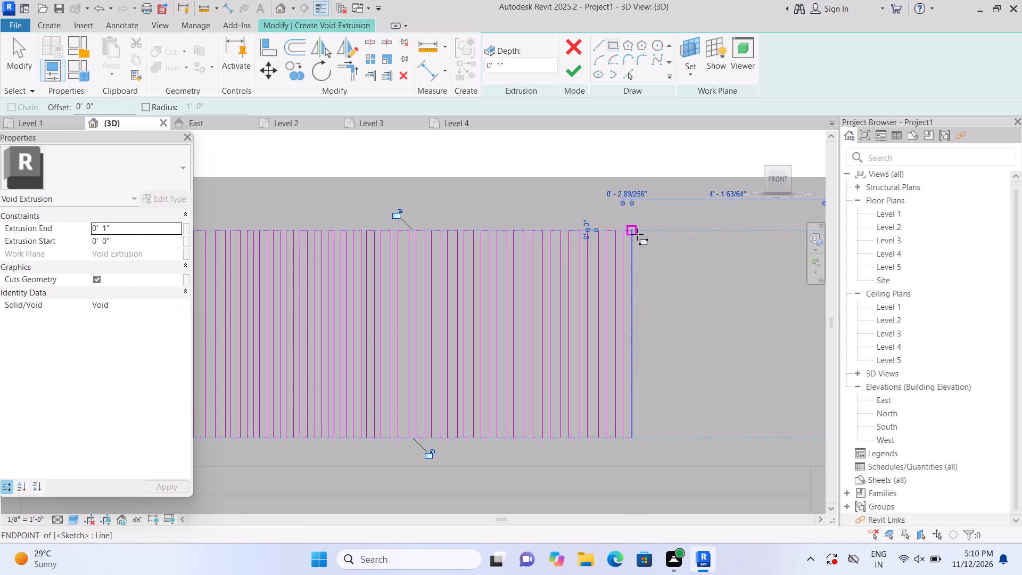
scroll(640, 239, up, 2)
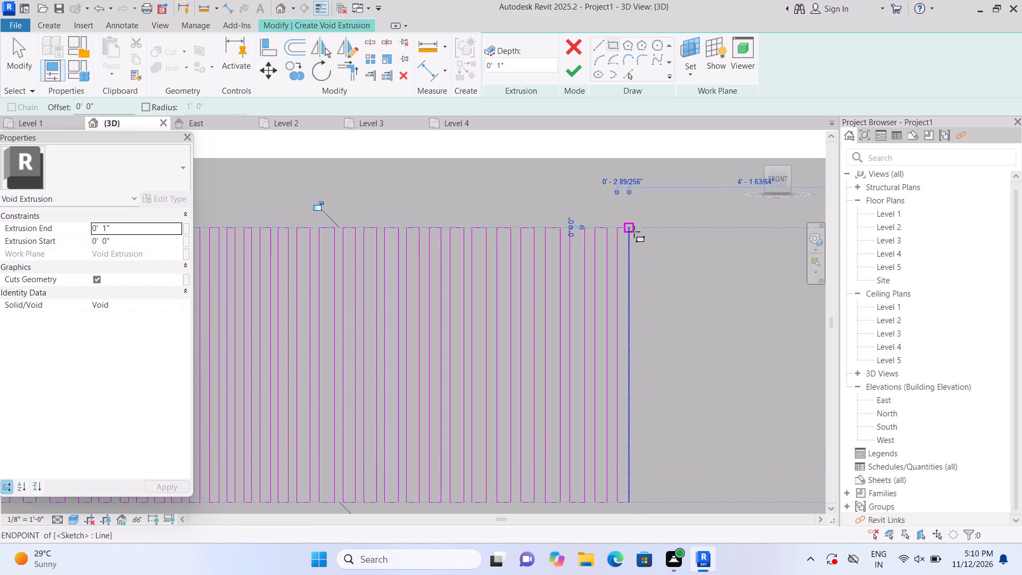
click(637, 232)
scroll(665, 330, down, 3)
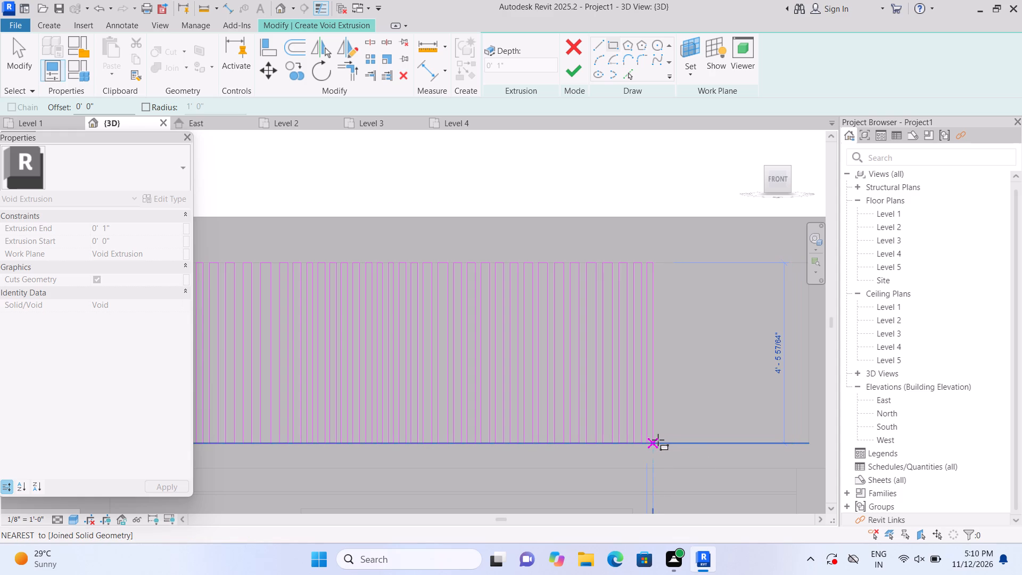
click(658, 441)
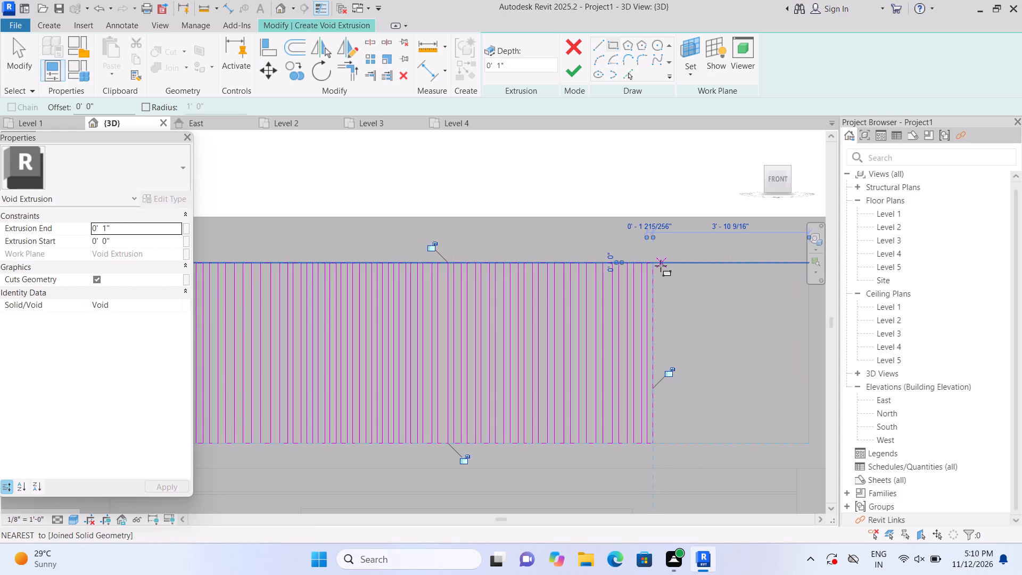
Draw three further vertical groove rectangles at the row's right end, about 4' 6" high and 2" to 3 1/8" wide.
click(660, 266)
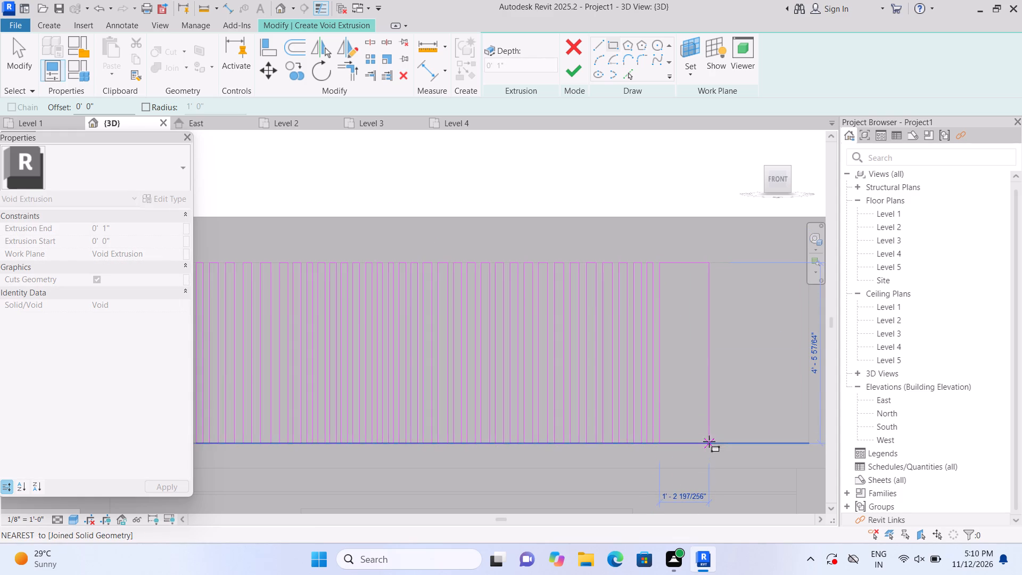
click(670, 442)
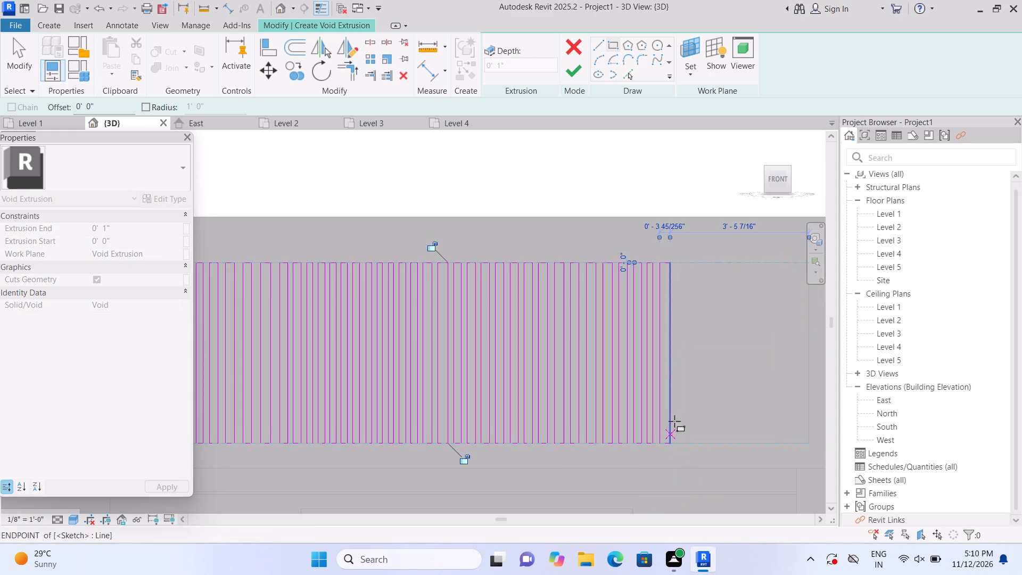
click(677, 264)
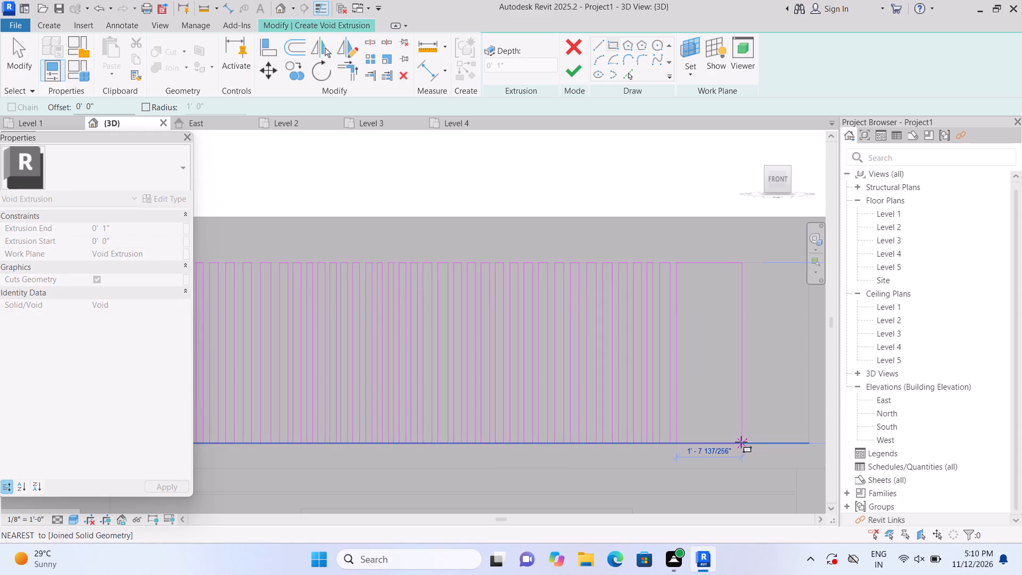
click(688, 443)
key(Escape)
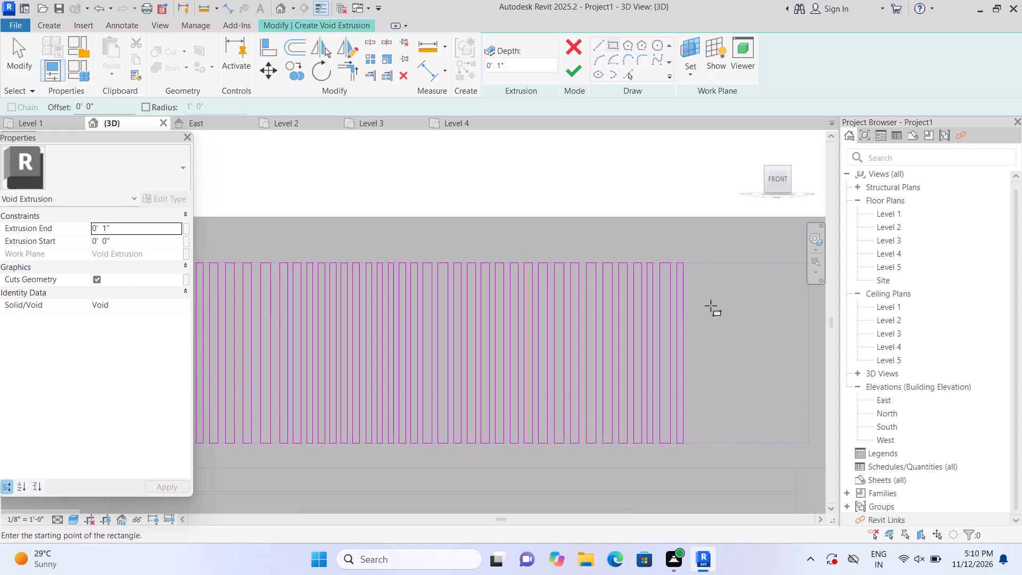
click(689, 267)
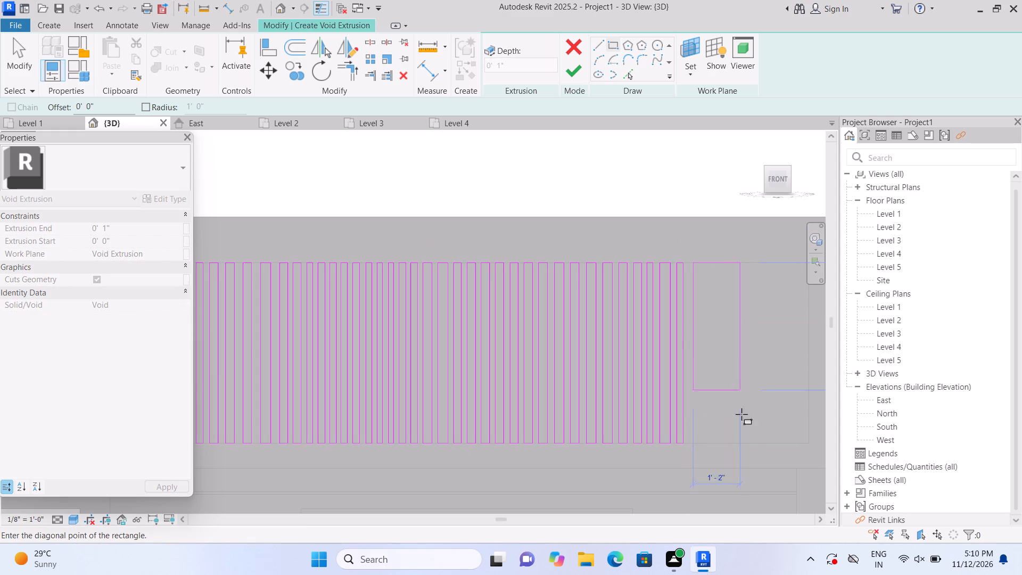
click(700, 443)
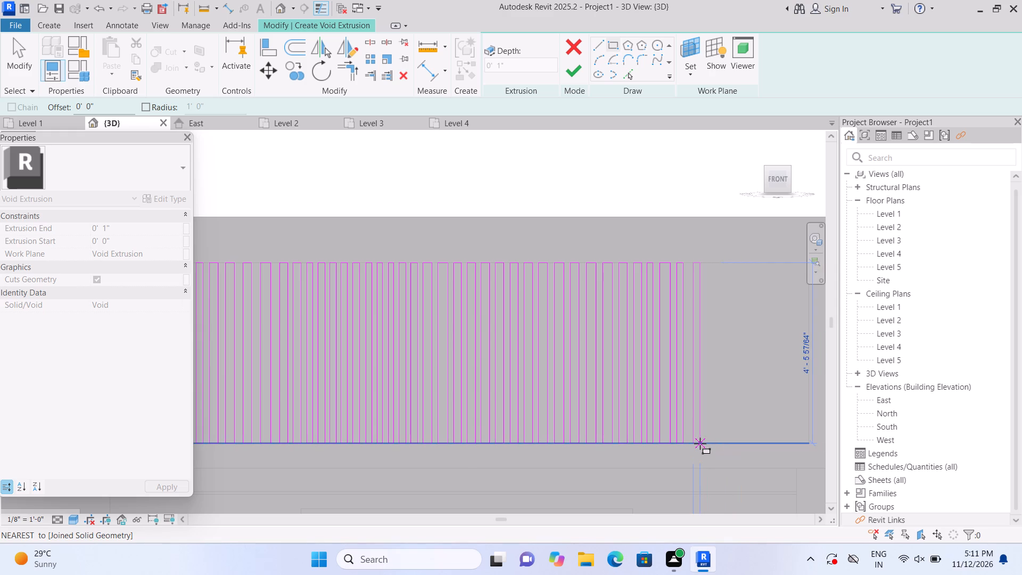
key(Escape)
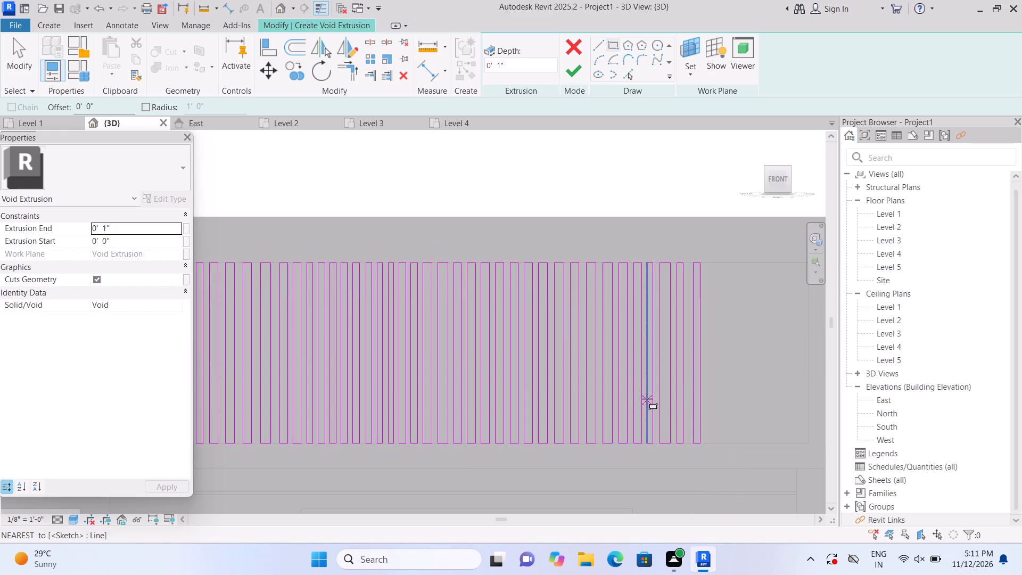
Continue the row toward the panel's end with four more vertical groove rectangles, about 4' 6" high and 2 1/2" to 3 1/4" wide.
scroll(786, 418, down, 1)
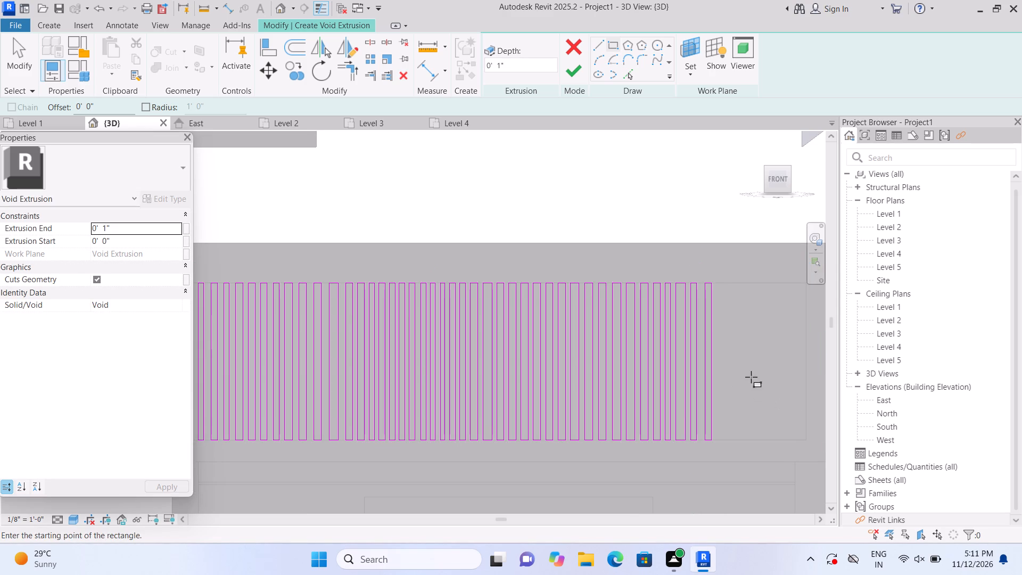
click(719, 285)
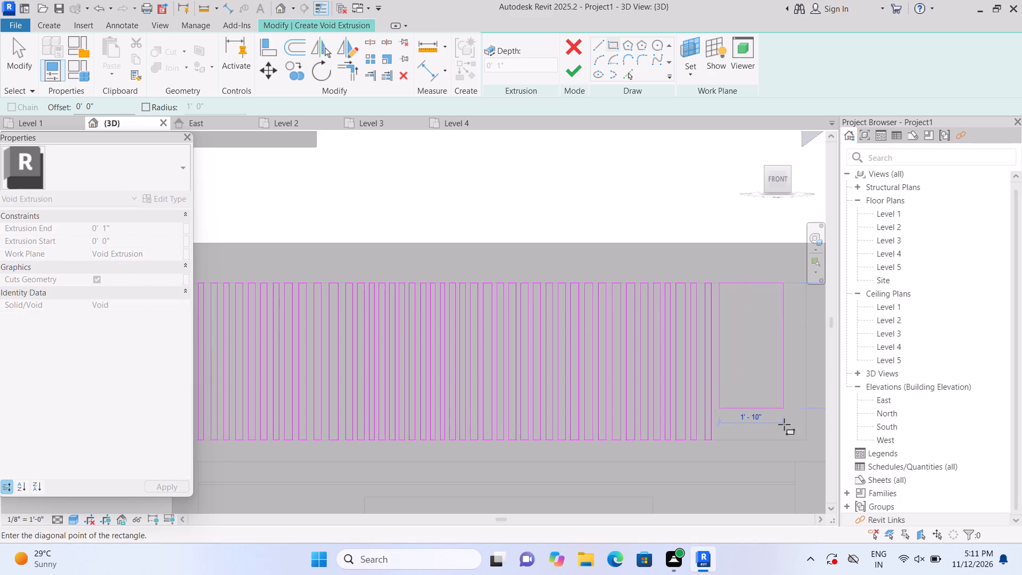
click(728, 443)
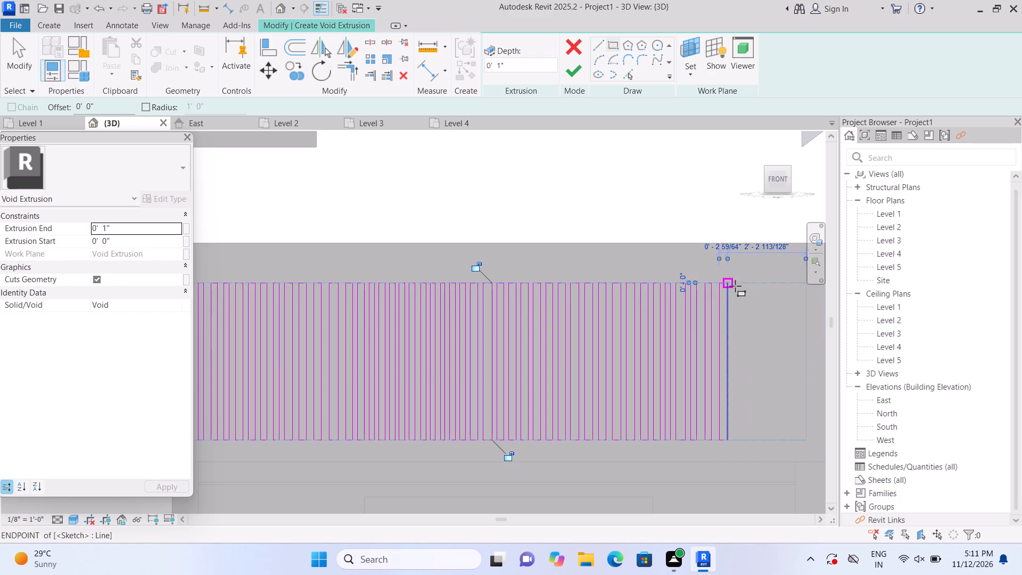
click(736, 286)
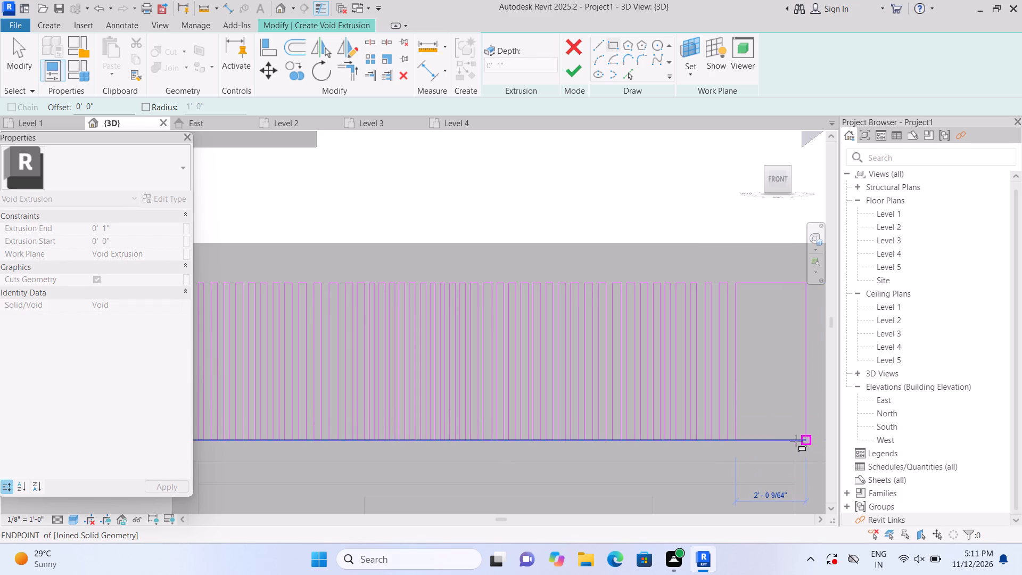
click(744, 441)
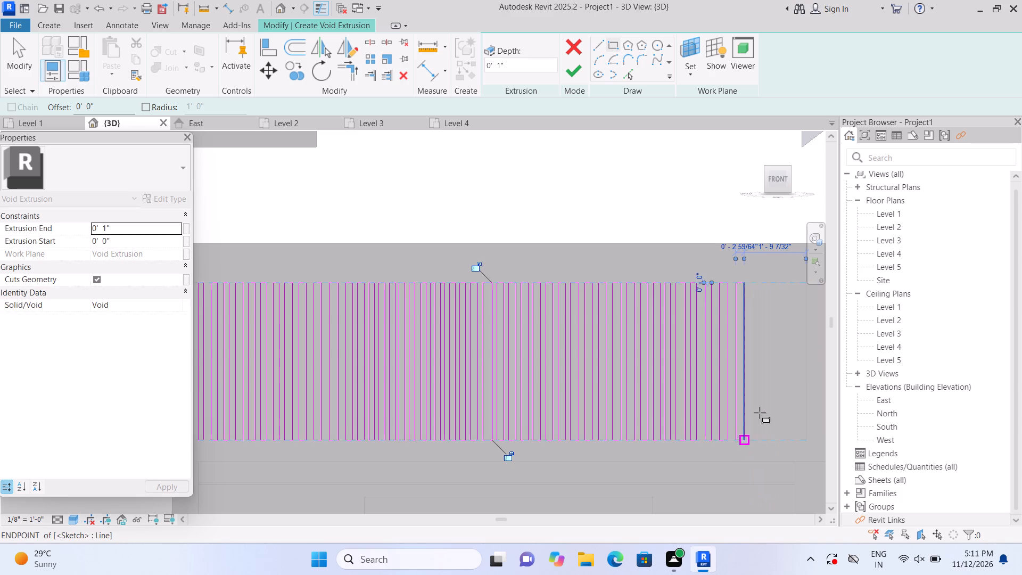
click(753, 284)
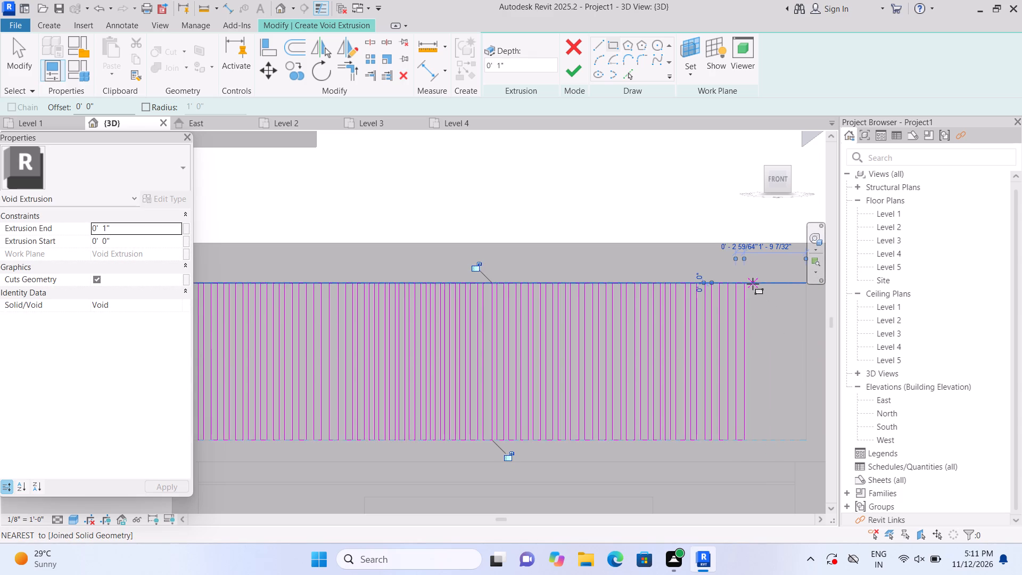
click(762, 438)
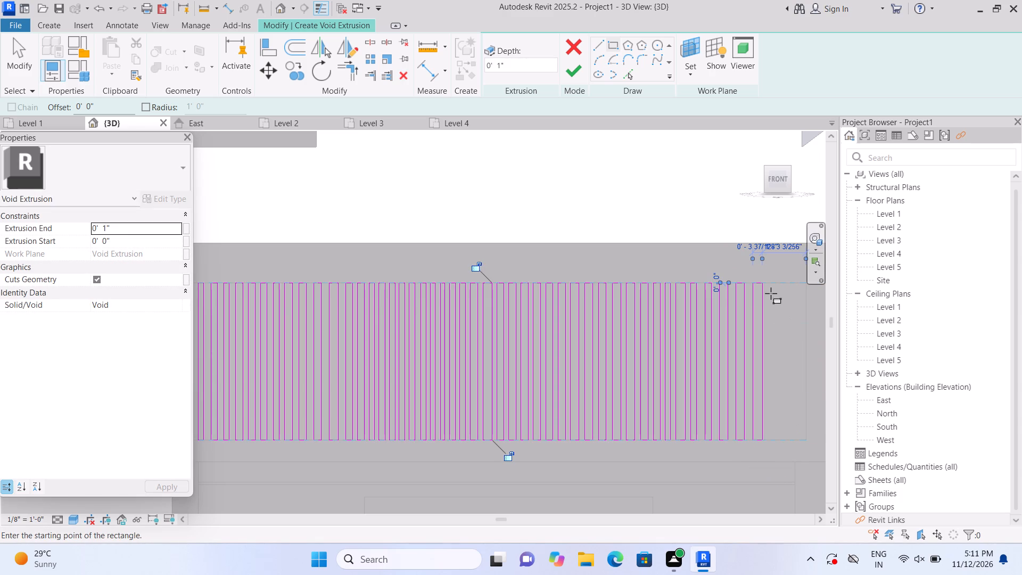
click(771, 288)
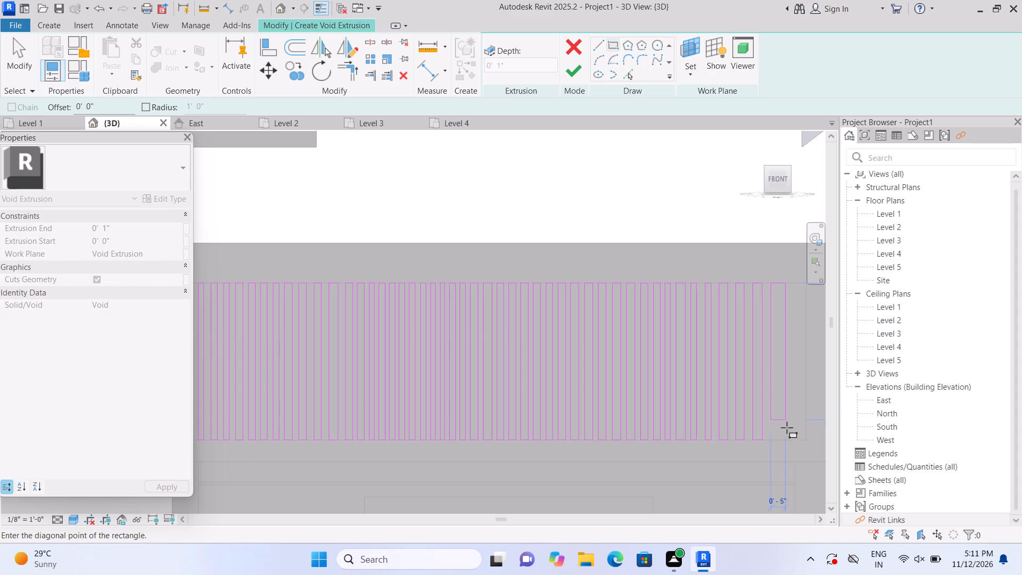
click(778, 438)
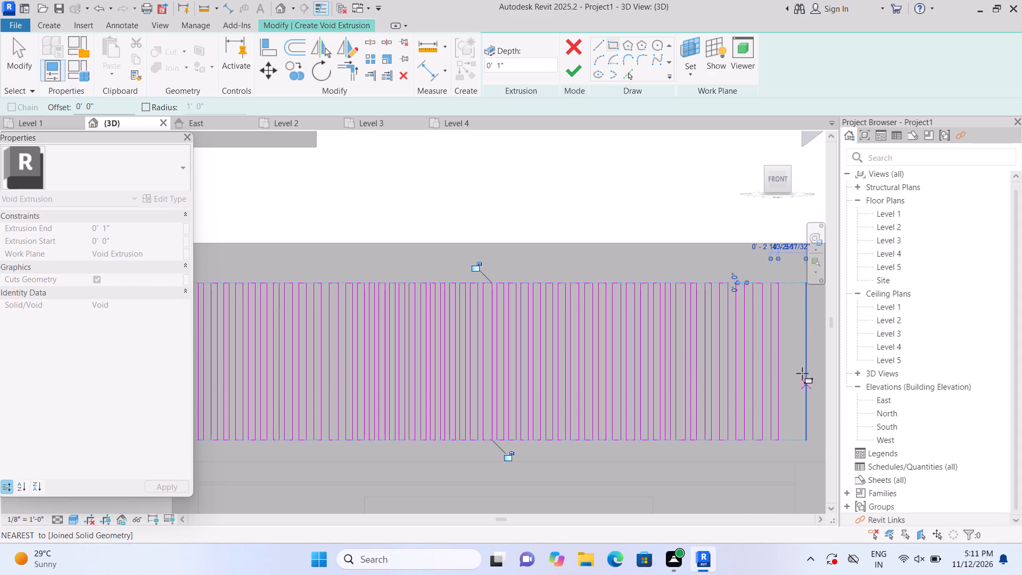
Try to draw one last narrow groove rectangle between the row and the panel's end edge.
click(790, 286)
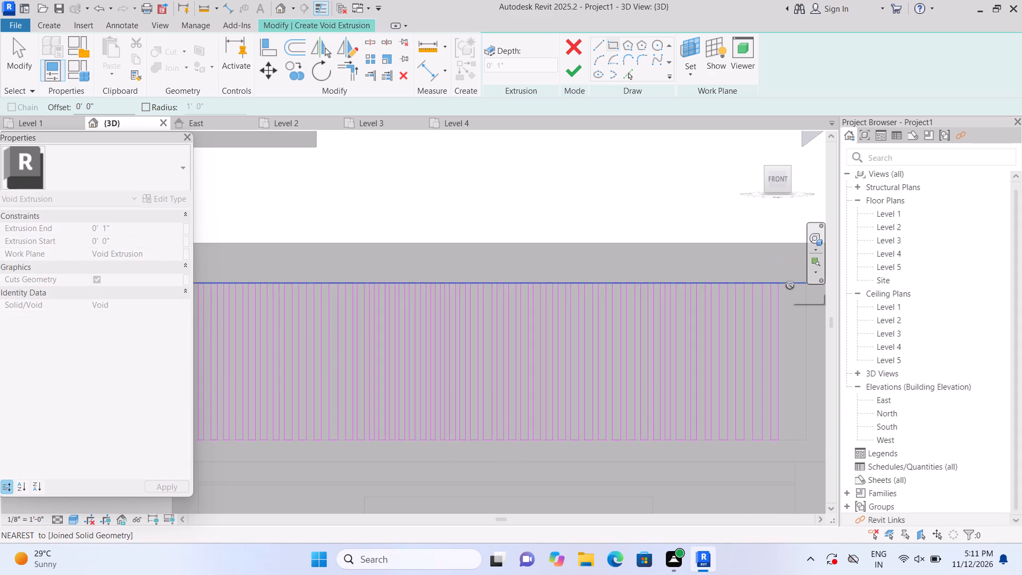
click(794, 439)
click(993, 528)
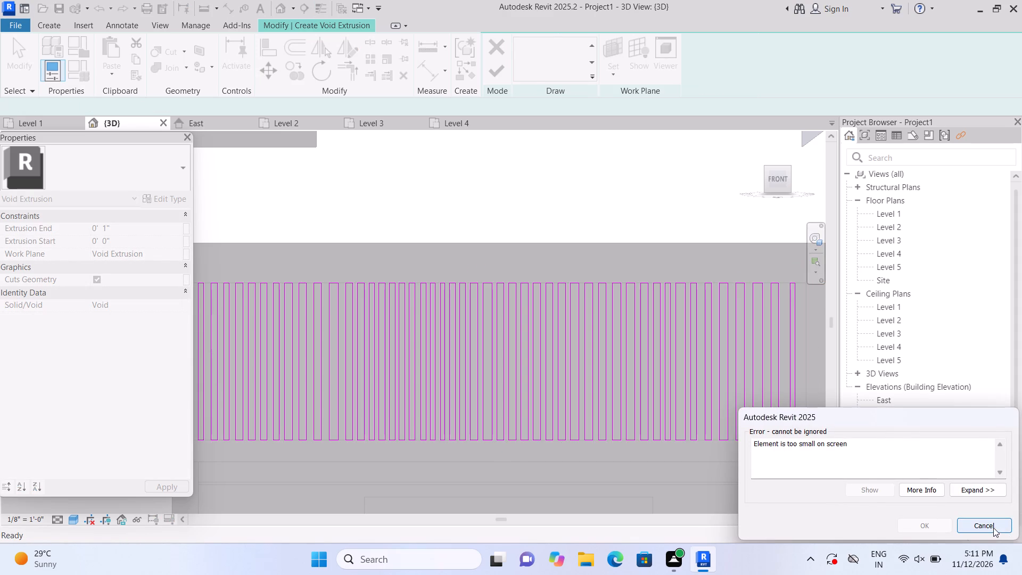
Restart the rectangle sketch and draw the last narrow groove, full height like the others, beside the panel's end edge.
scroll(825, 426, up, 5)
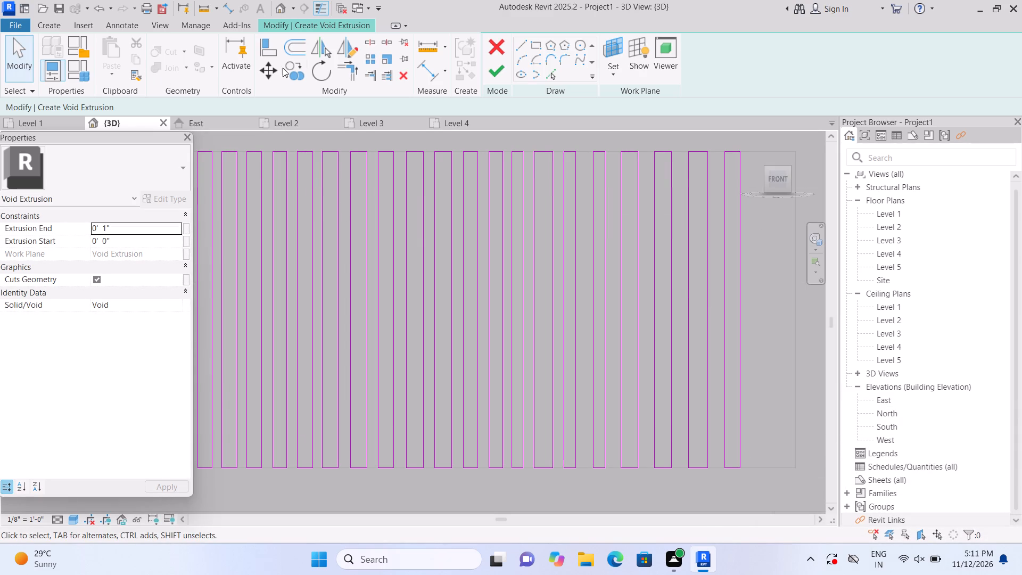
click(529, 47)
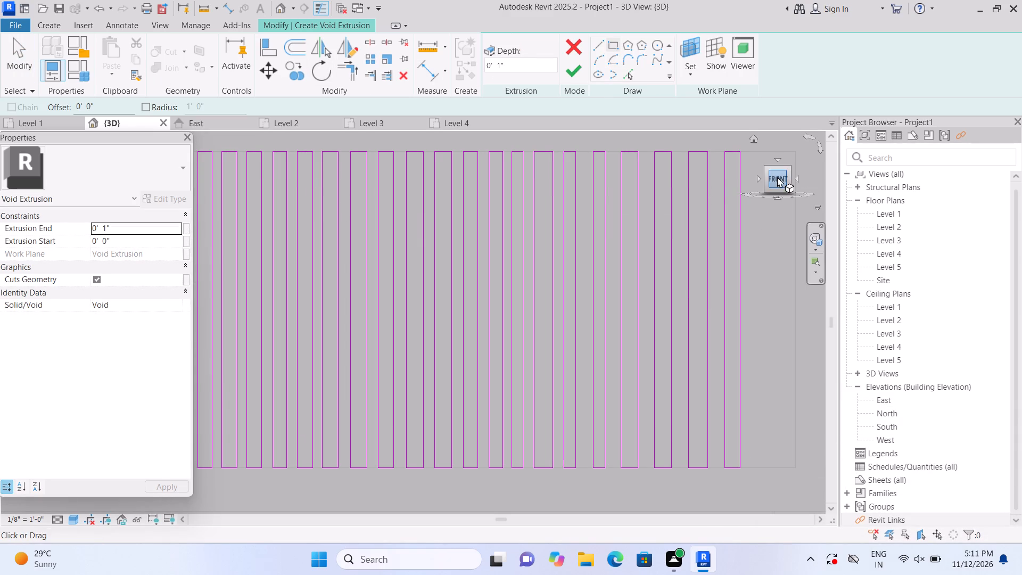
click(758, 154)
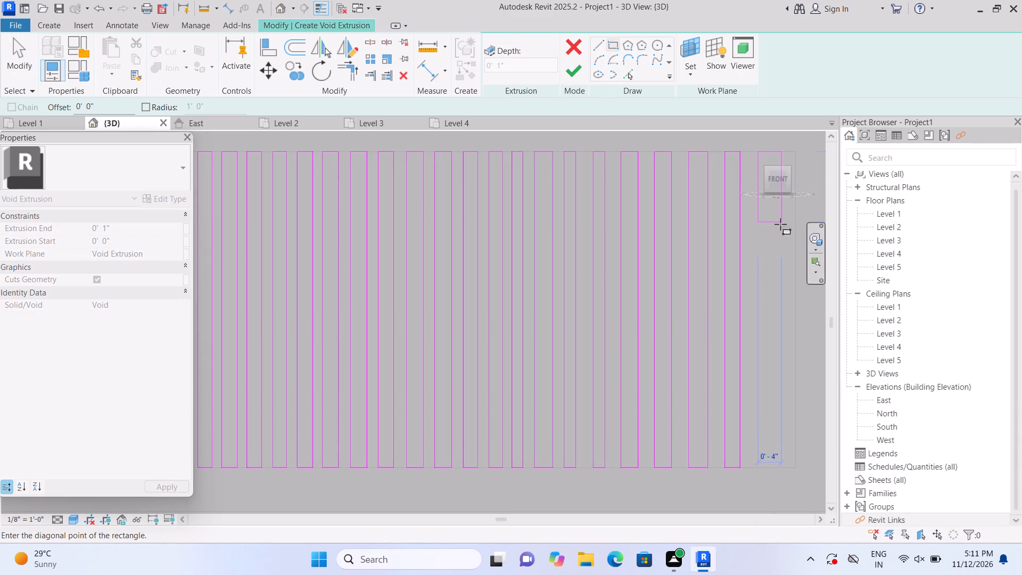
click(768, 464)
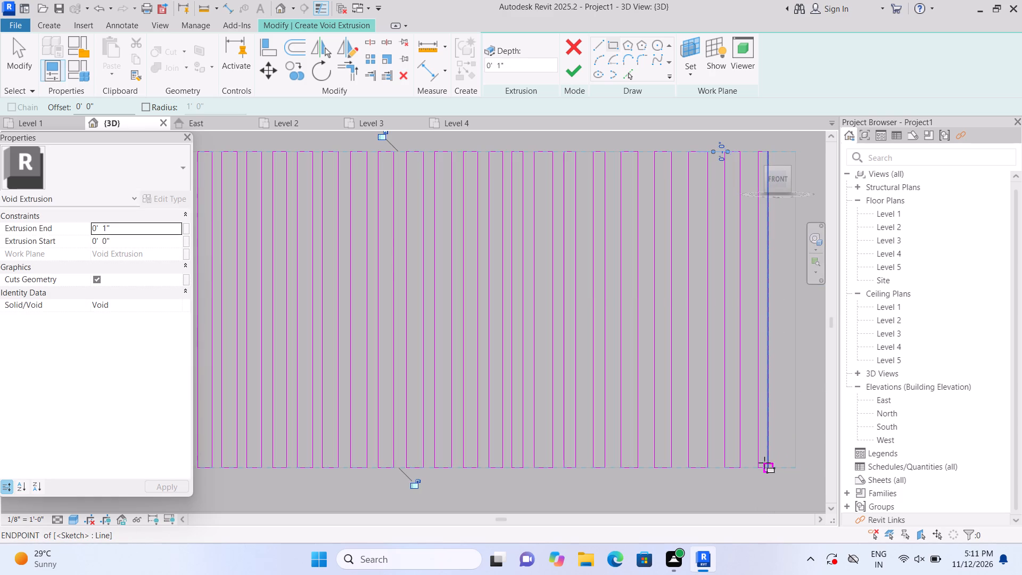
key(Escape)
Finish the groove sketch and set the void's Extrusion End to 3".
scroll(605, 135, down, 6)
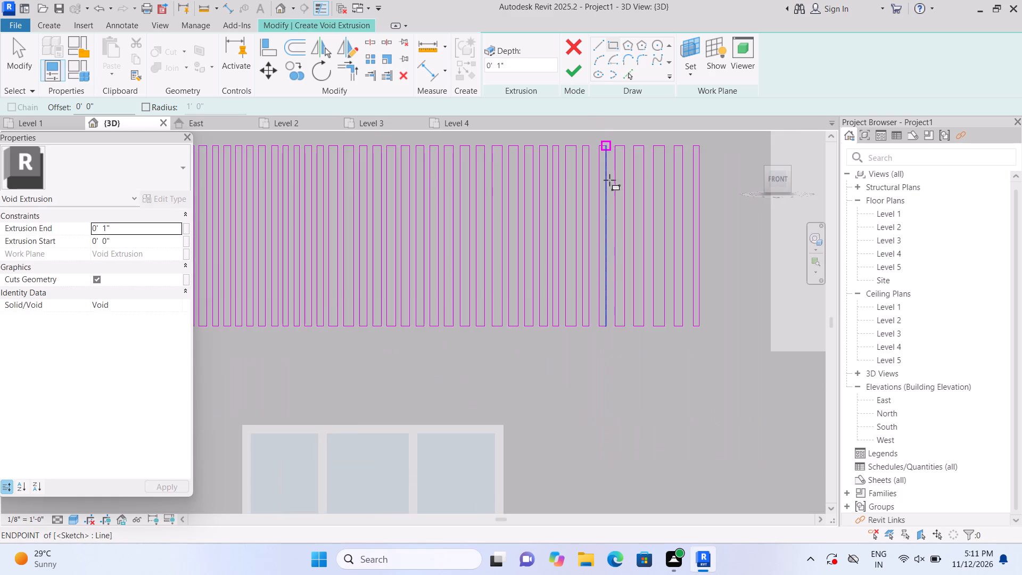
scroll(609, 180, down, 1)
click(572, 72)
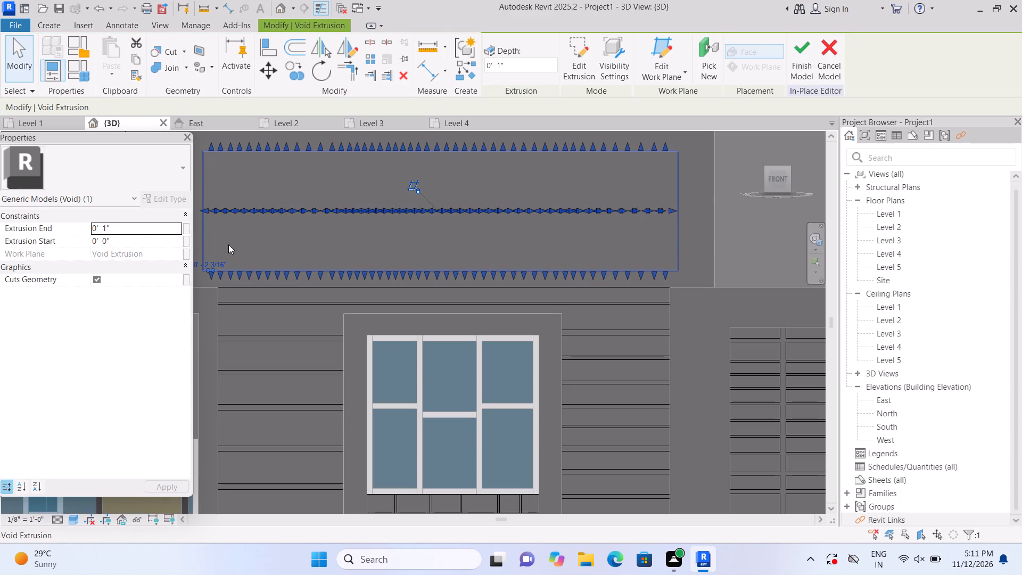
click(147, 228)
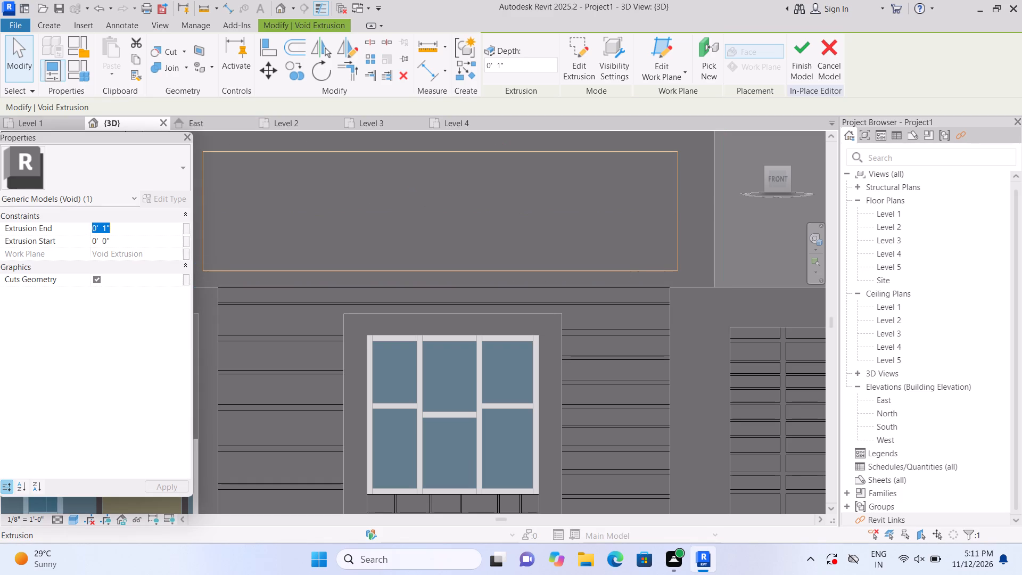
key(BackSpace)
text(3")
key(Return)
scroll(433, 231, down, 4)
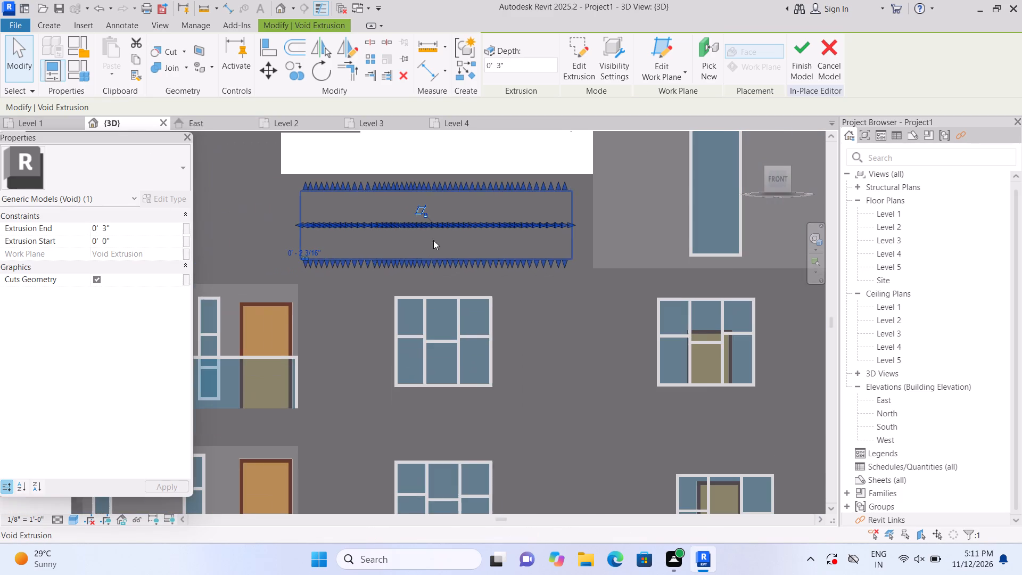
click(462, 157)
Examine the vertically grooved panel and the whole house in the home 3D view.
scroll(462, 157, down, 4)
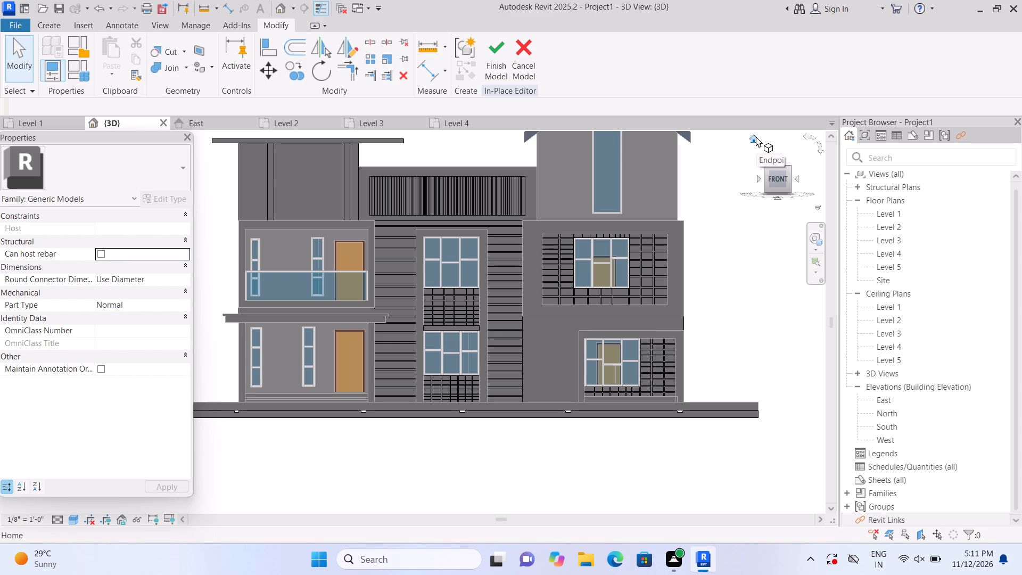
click(754, 136)
scroll(365, 315, up, 12)
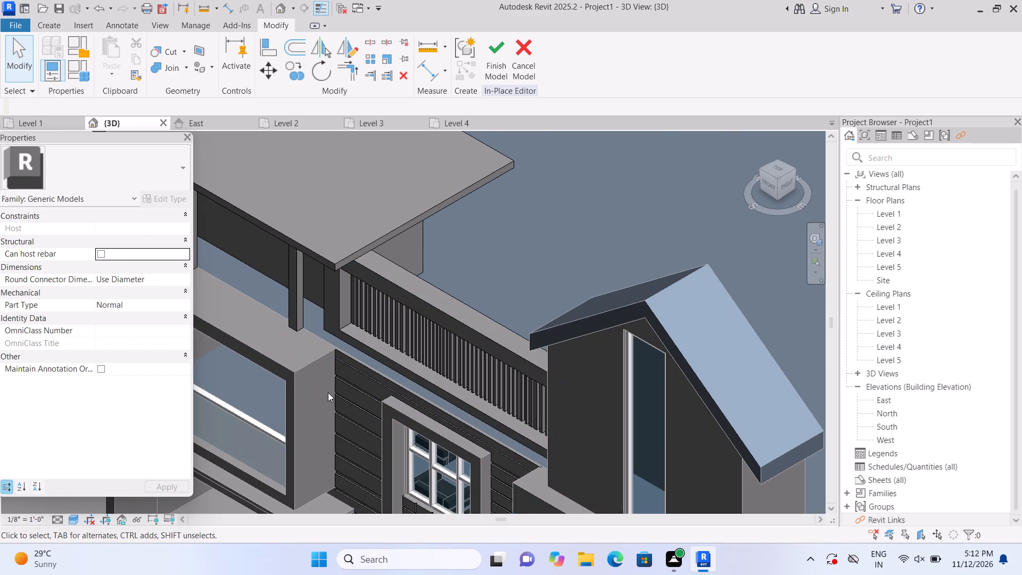
scroll(328, 392, down, 9)
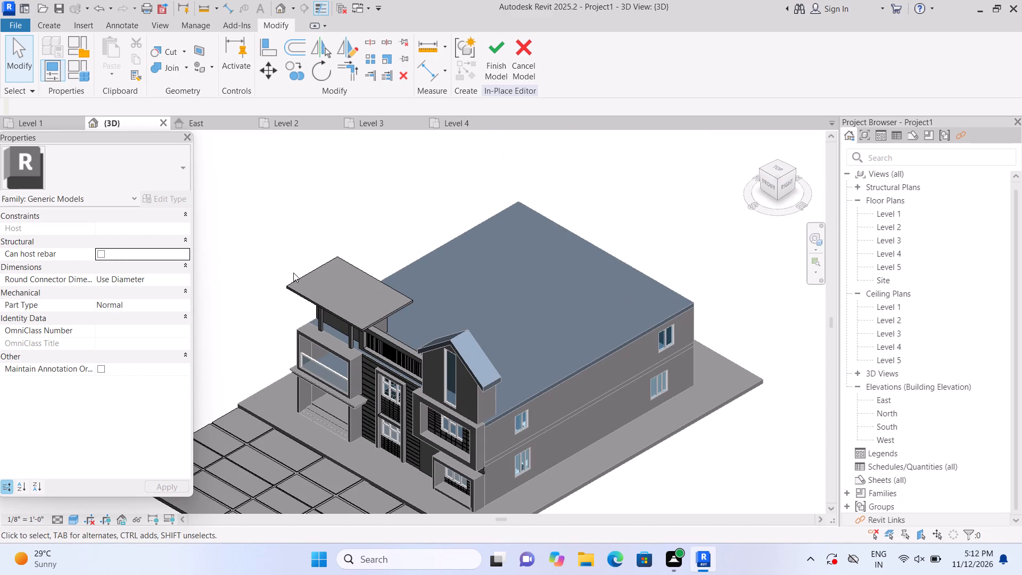
scroll(658, 483, up, 1)
middle_click(746, 383)
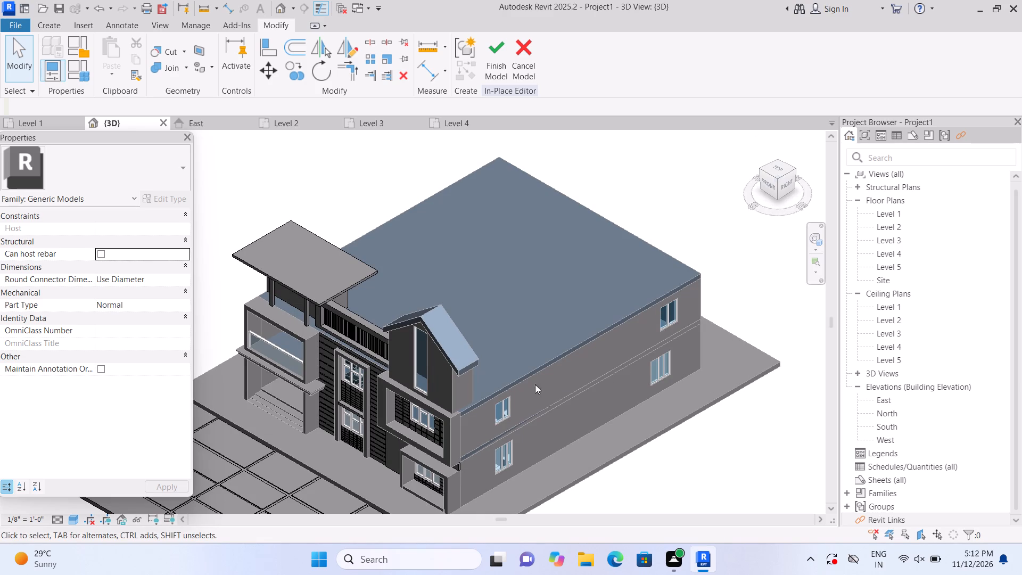
shift+scroll(568, 425, down, 2)
scroll(631, 362, down, 3)
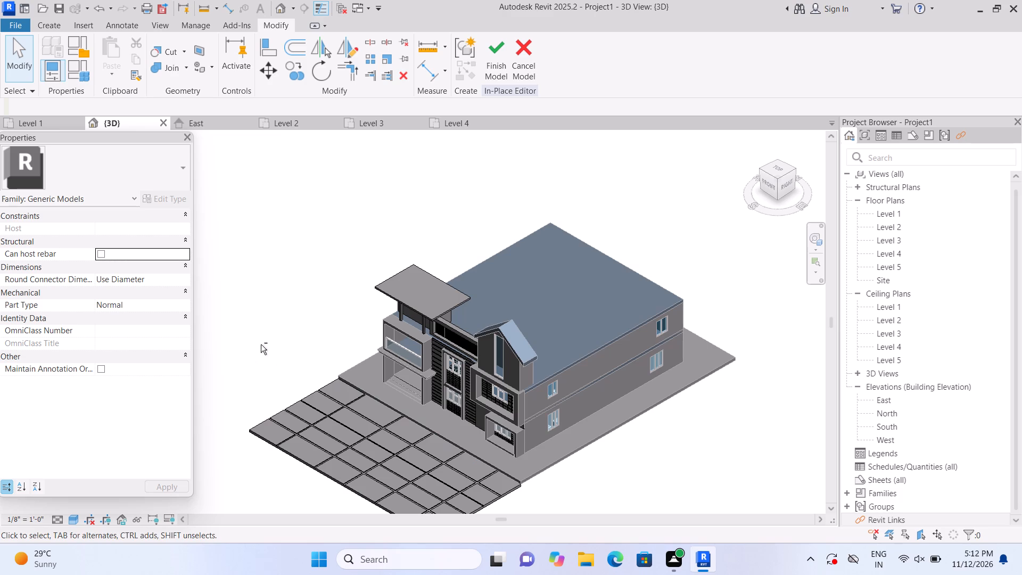
scroll(321, 304, up, 2)
scroll(262, 295, up, 1)
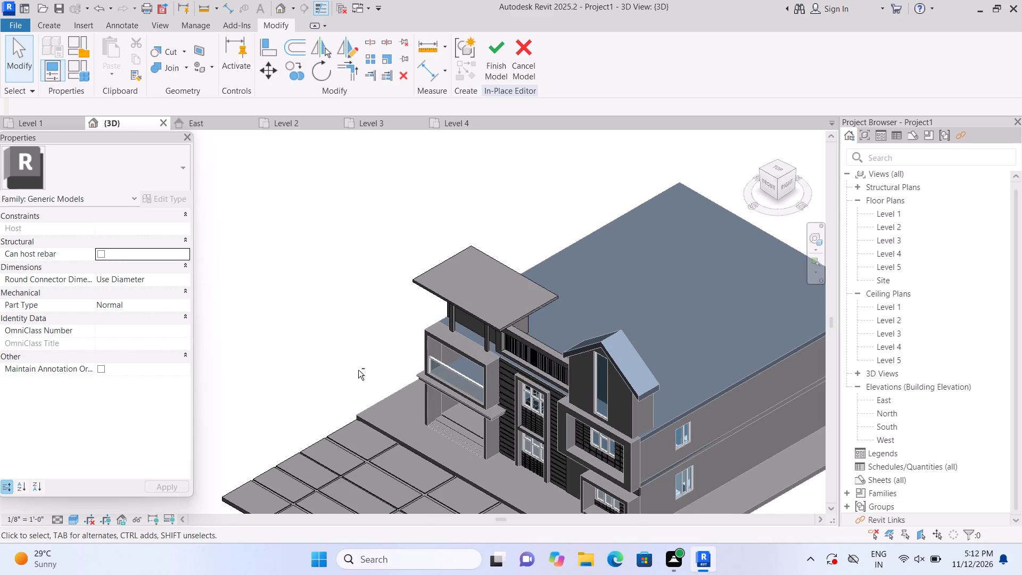
shift+drag(334, 319, 360, 330)
shift+drag(294, 384, 390, 408)
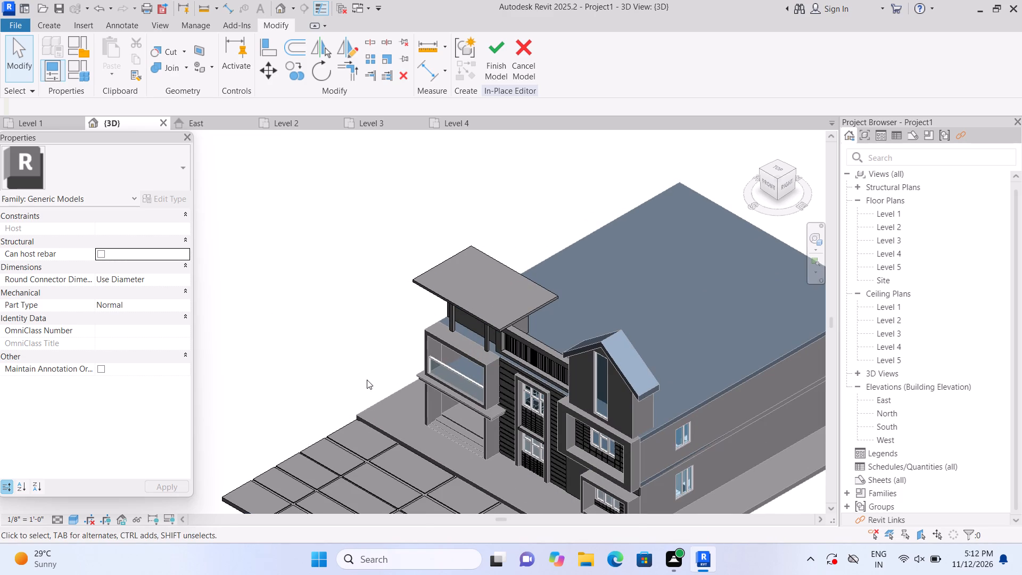
shift+drag(306, 341, 378, 377)
shift+click(378, 377)
scroll(379, 377, up, 1)
scroll(311, 360, down, 7)
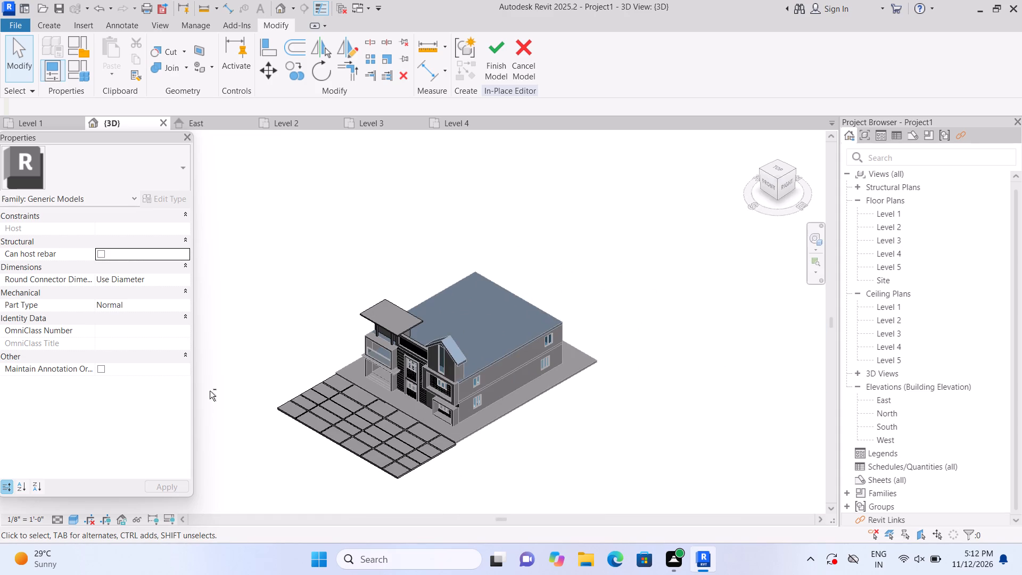
Examine the front facade from its left side, checking the grooved panels, balcony and centre bay up close.
shift+middle_drag(210, 391, 382, 326)
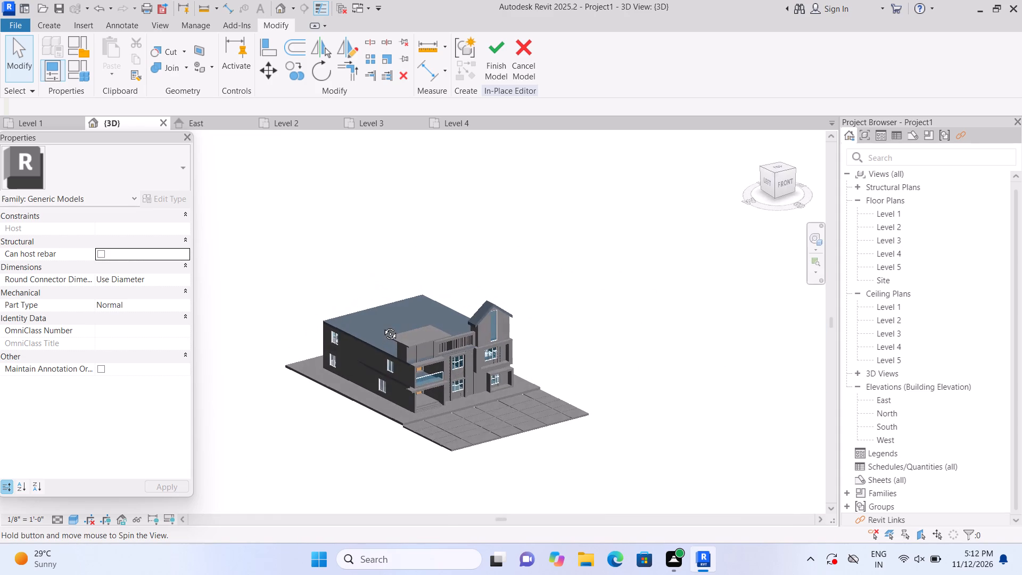
shift+middle_drag(382, 326, 383, 325)
scroll(370, 340, up, 2)
scroll(385, 491, up, 2)
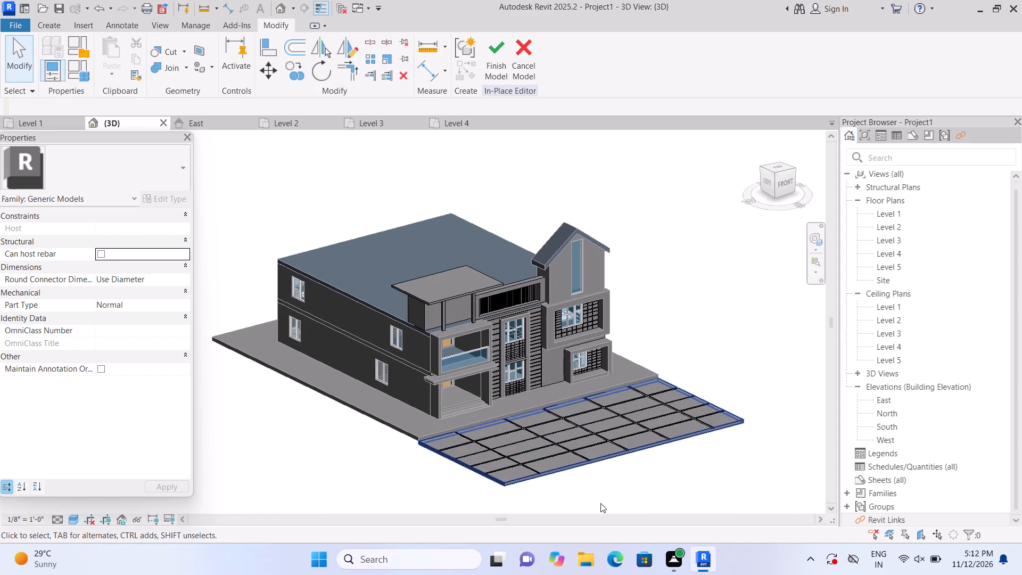
scroll(651, 467, up, 1)
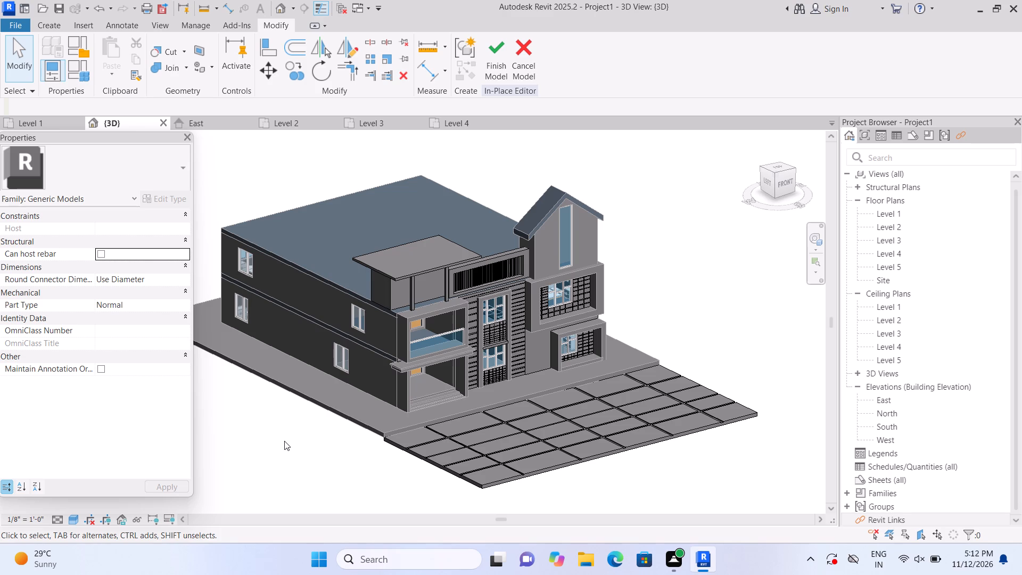
scroll(359, 456, up, 2)
scroll(487, 425, up, 2)
scroll(496, 332, up, 5)
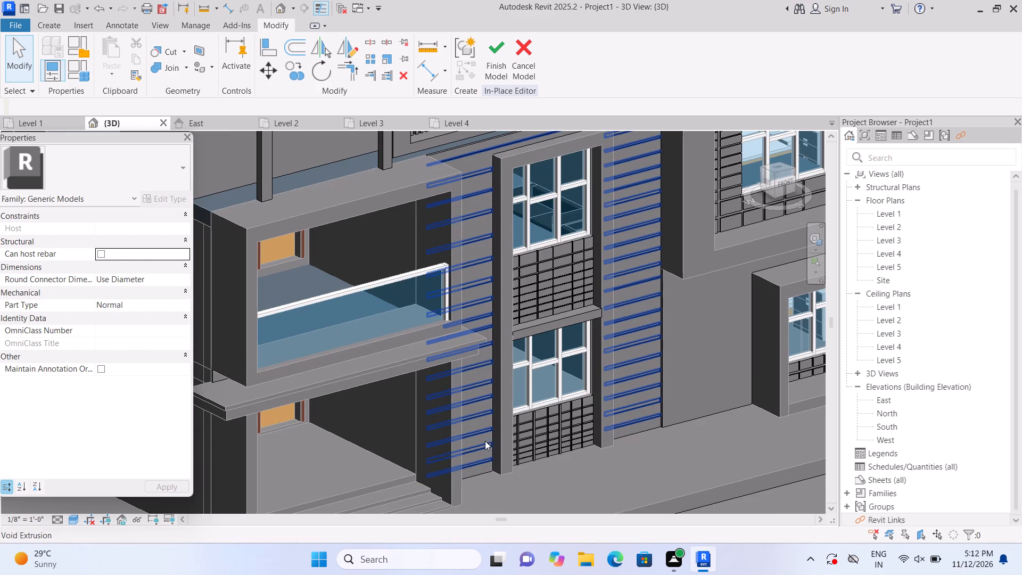
scroll(477, 477, down, 5)
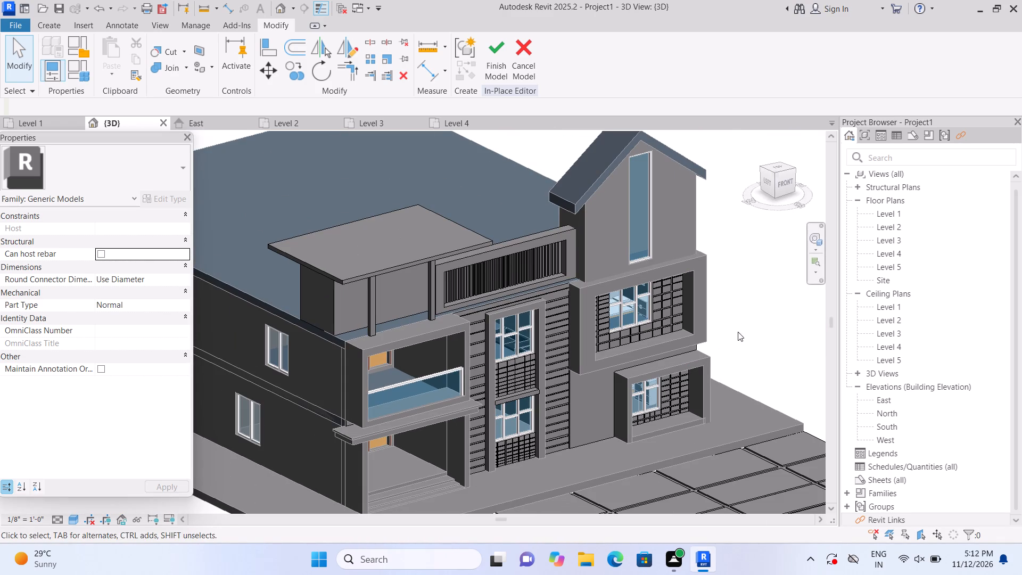
scroll(770, 303, down, 2)
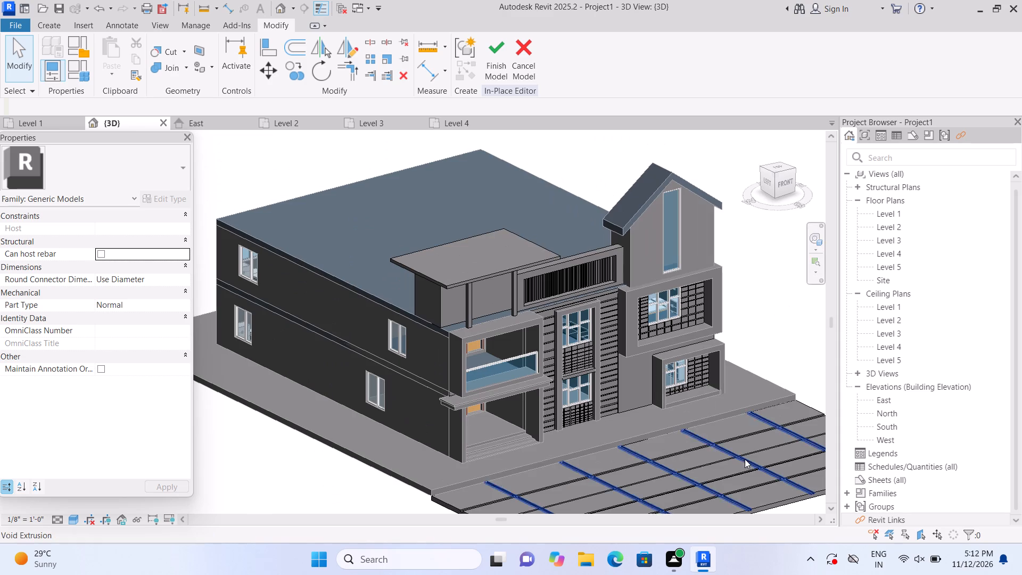
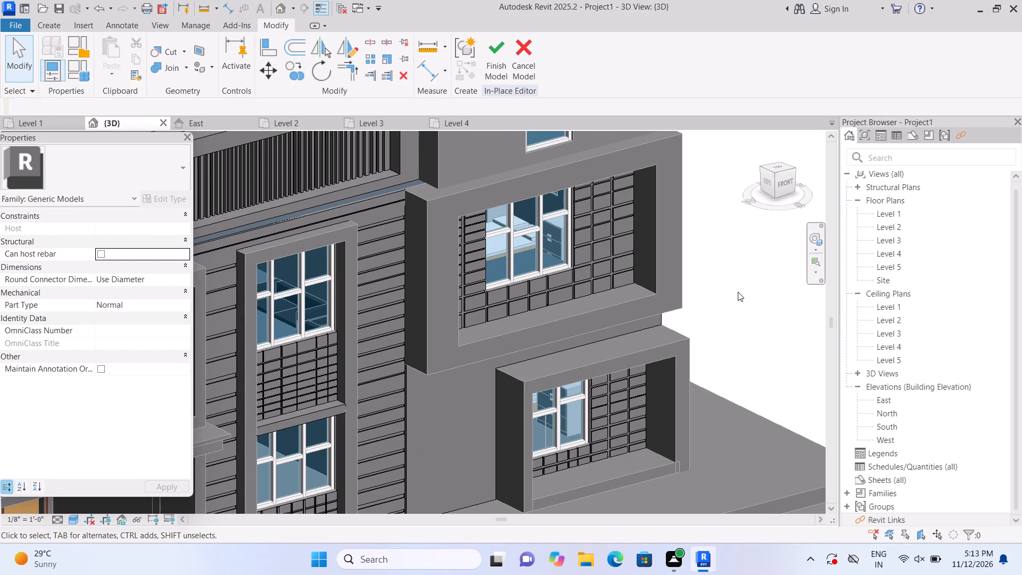
Start a void extrusion on the front facade, using the L-shaped wall face around the ground-floor window bay as its work plane.
scroll(738, 292, down, 8)
scroll(740, 390, up, 2)
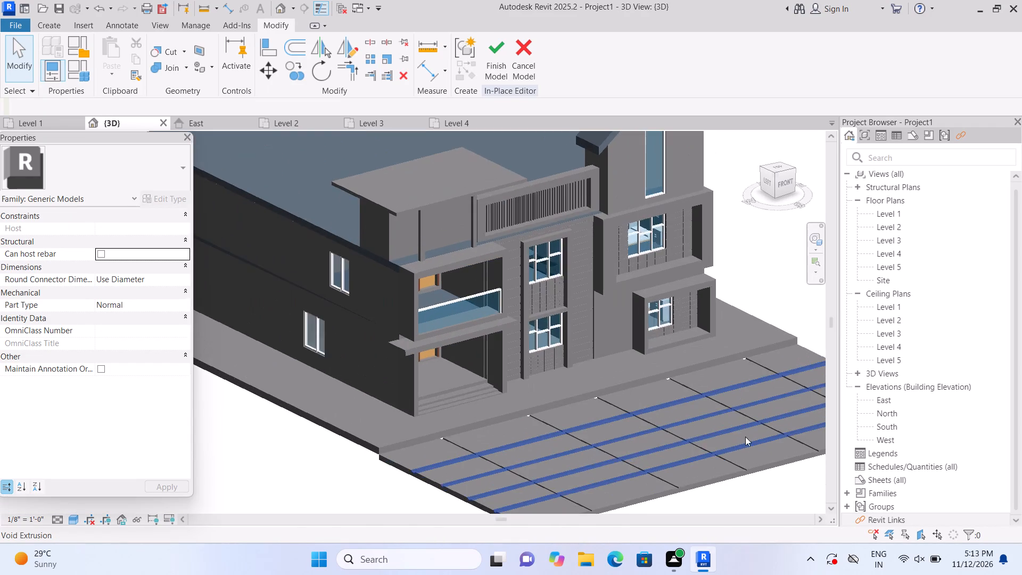
scroll(746, 442, up, 2)
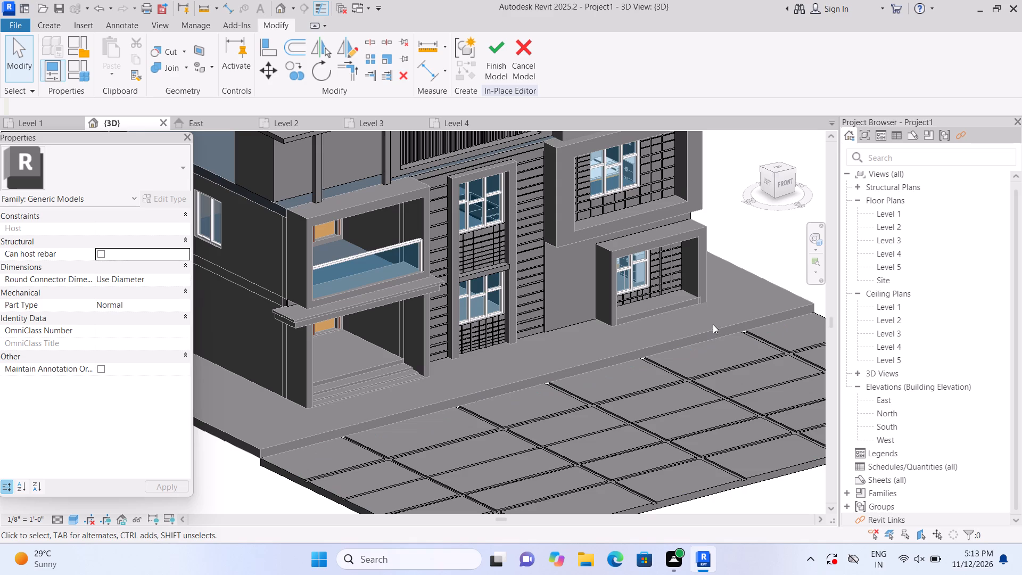
scroll(804, 264, up, 1)
scroll(728, 273, up, 1)
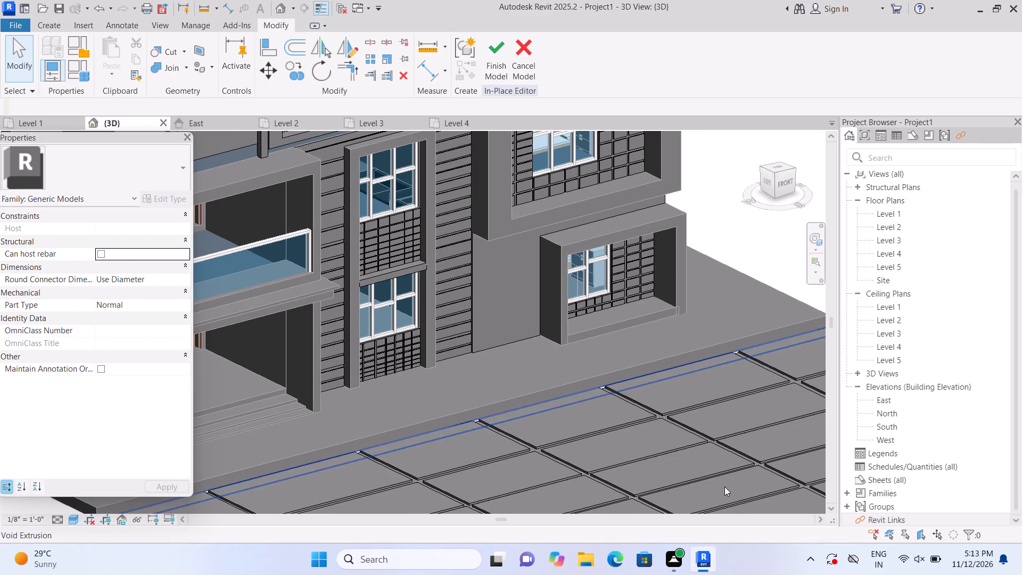
click(784, 186)
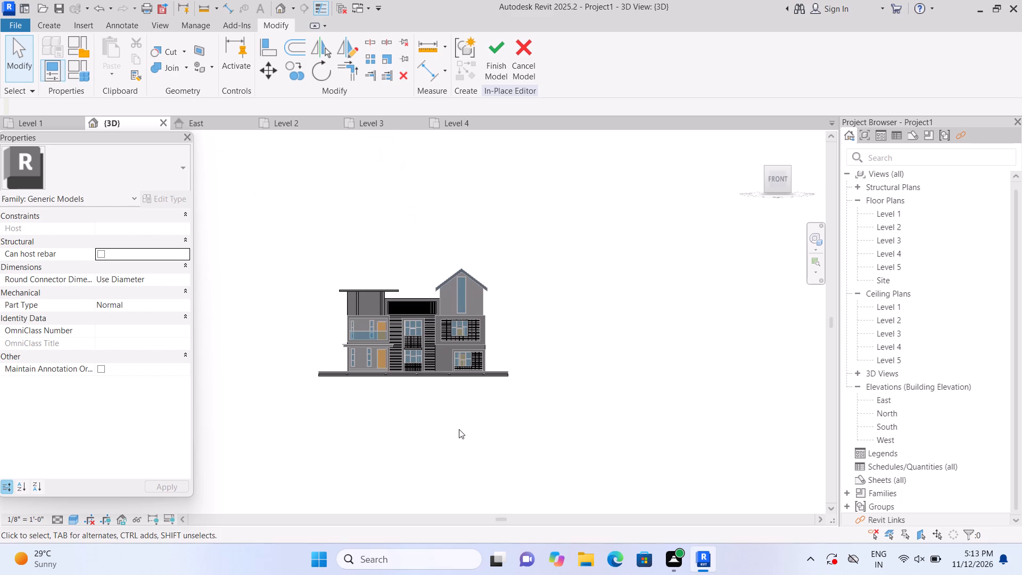
scroll(449, 402, up, 12)
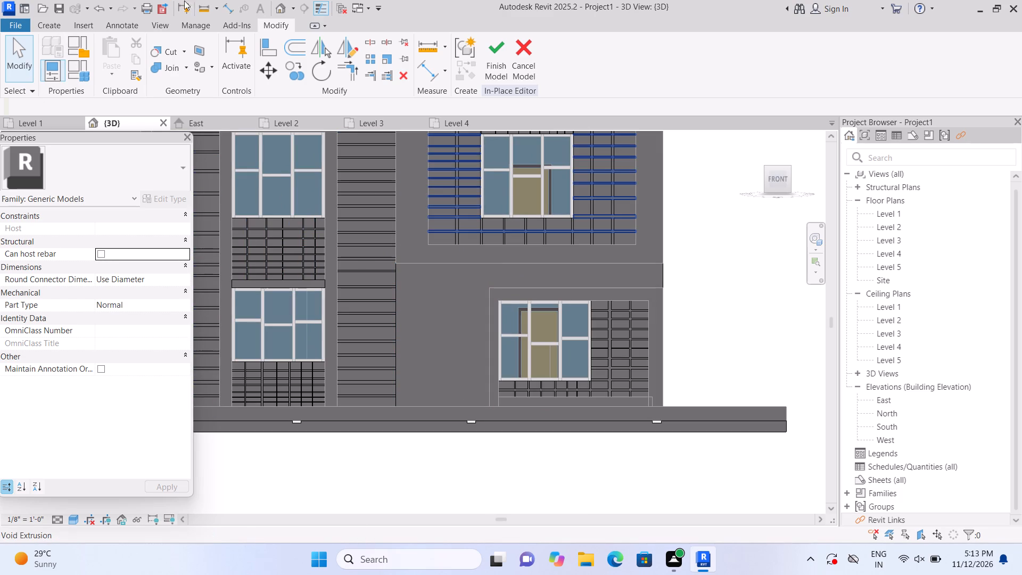
click(53, 26)
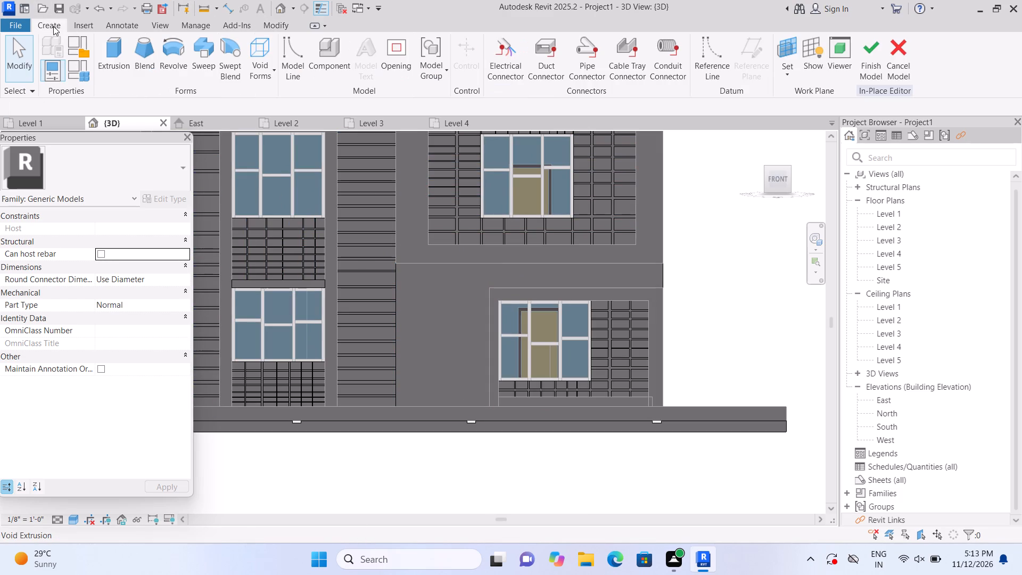
click(270, 70)
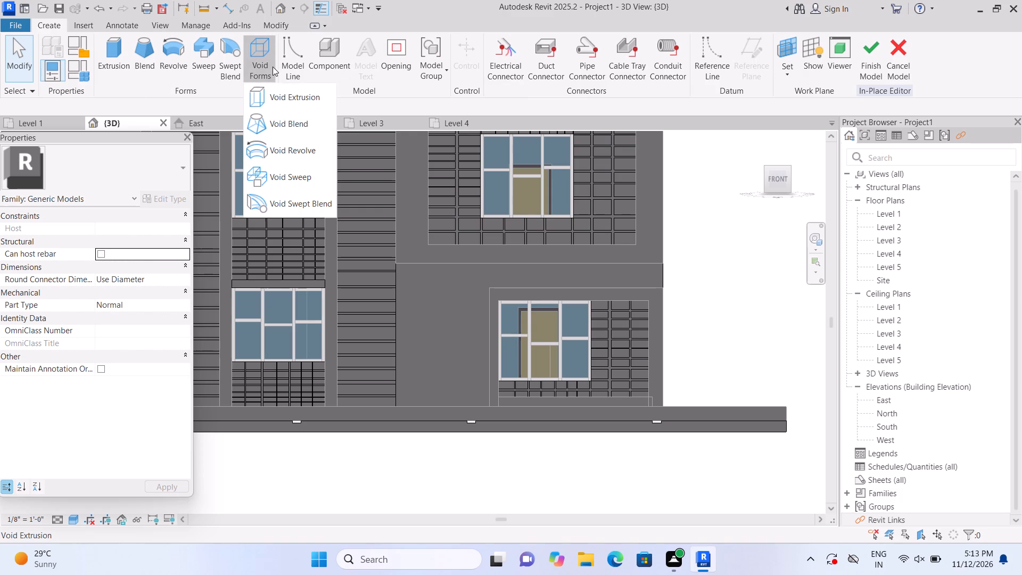
click(284, 94)
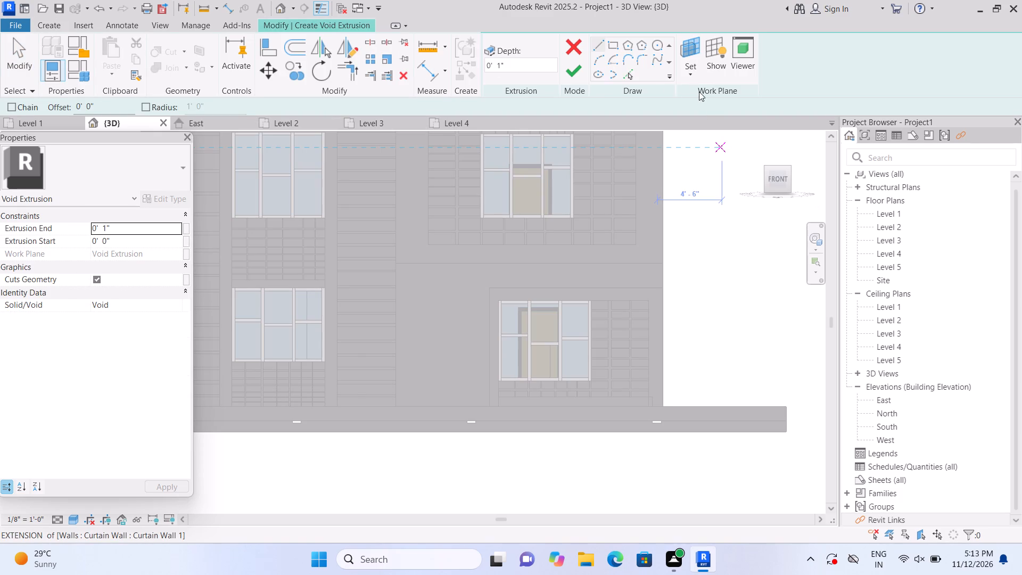
click(690, 79)
click(706, 117)
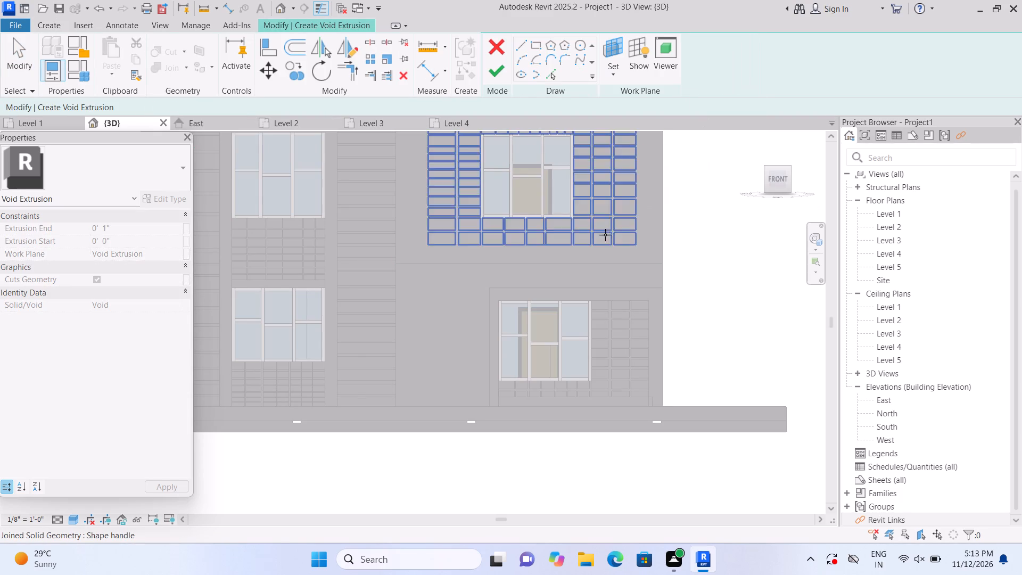
click(528, 275)
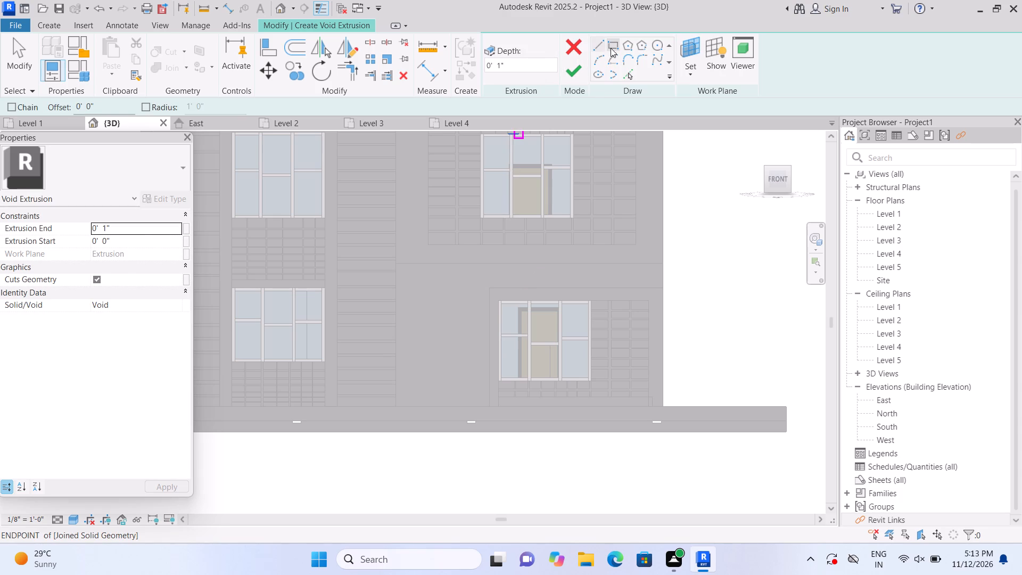
Sketch a vertical rectangle about 2" wide and 1' 8 1/2" high on the wall strip, aligned with the window bay's outer edge.
drag(614, 44, 619, 43)
scroll(431, 307, up, 1)
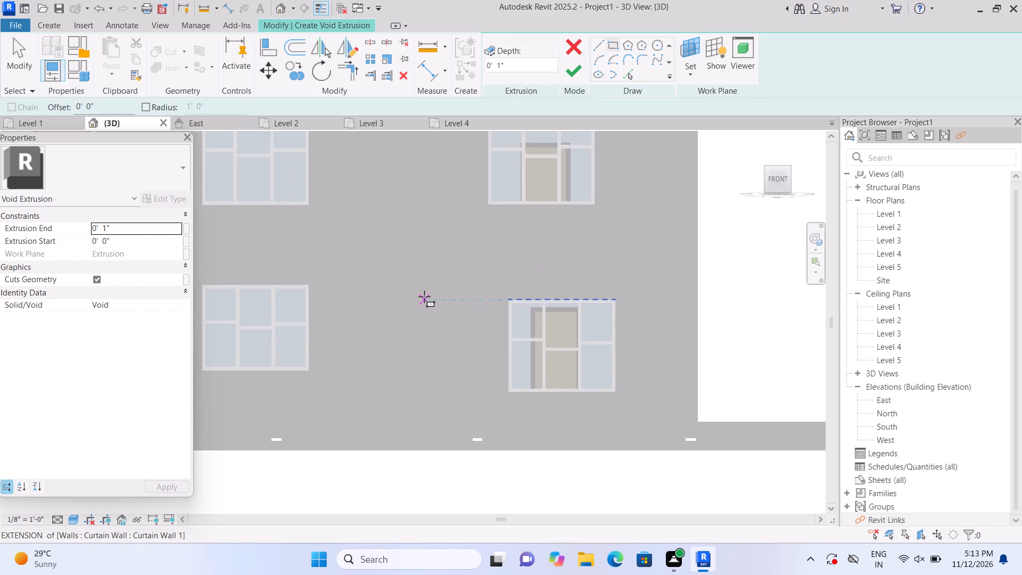
scroll(424, 296, up, 2)
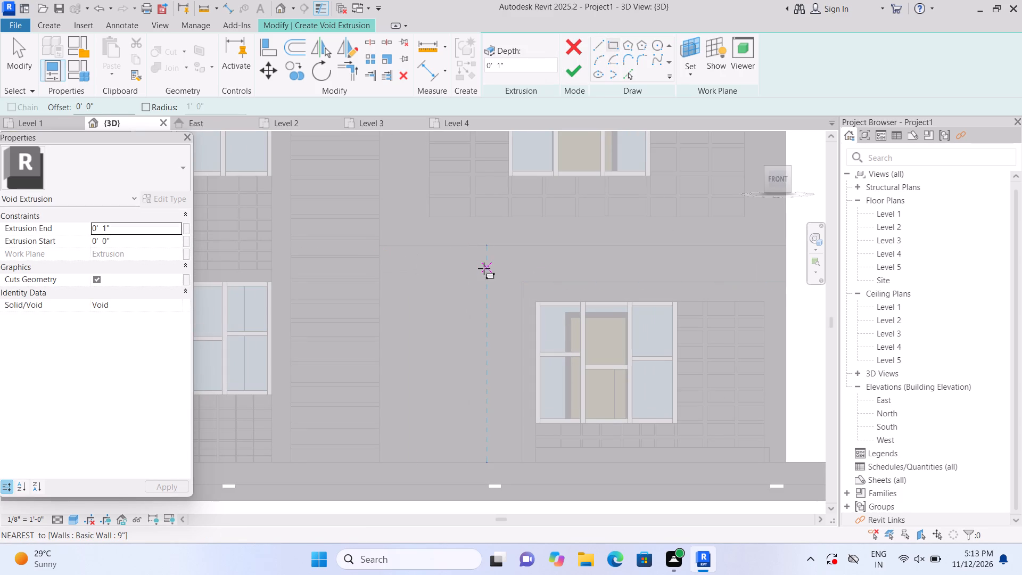
scroll(521, 275, up, 1)
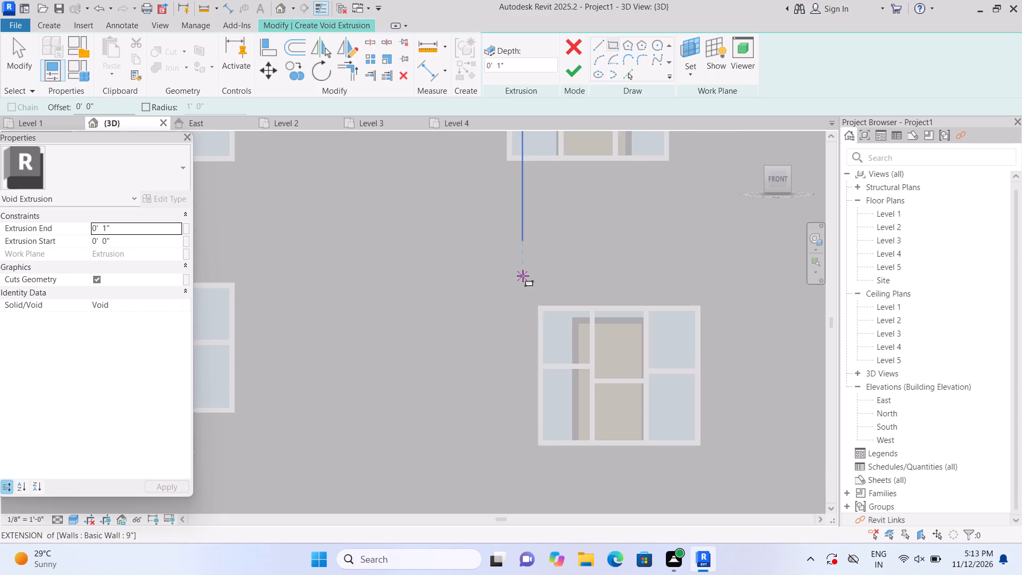
scroll(526, 285, up, 1)
click(523, 285)
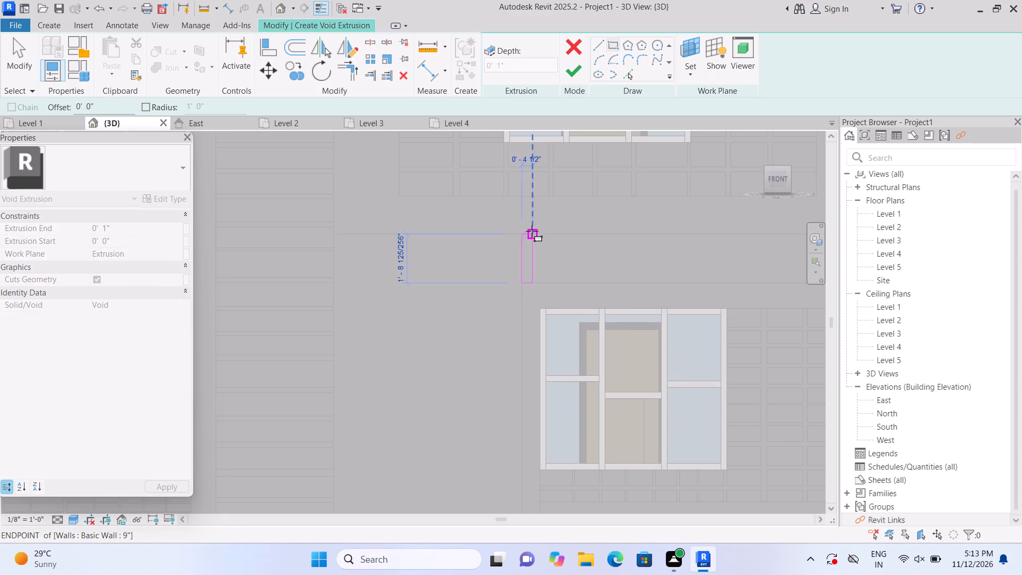
scroll(529, 231, up, 6)
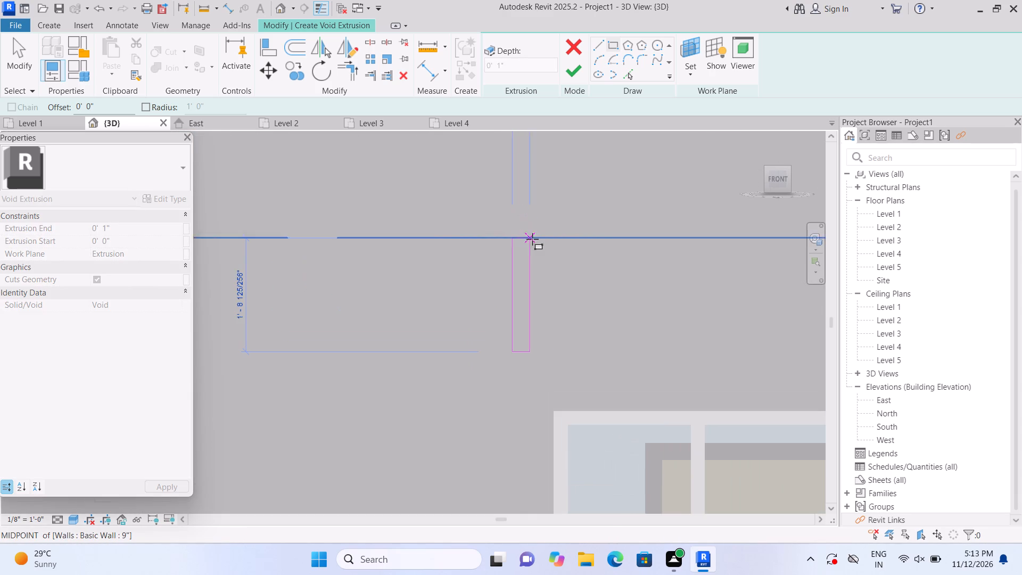
click(524, 239)
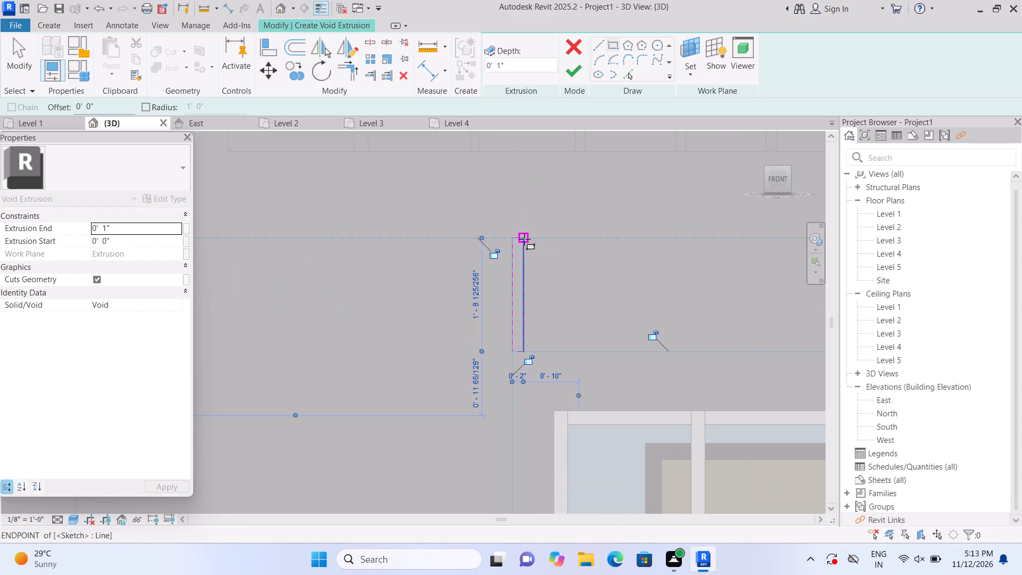
key(Escape)
Sketch three more full-height vertical rectangles, each about 1 1/2" wide, in a spaced row beside the first one above the ground-floor window.
scroll(572, 213, down, 8)
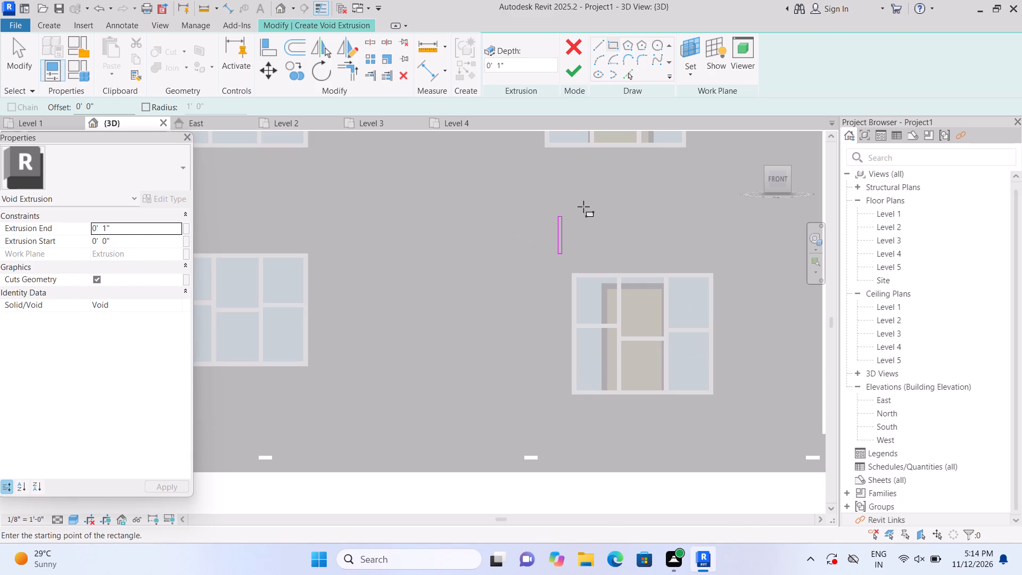
scroll(604, 212, up, 5)
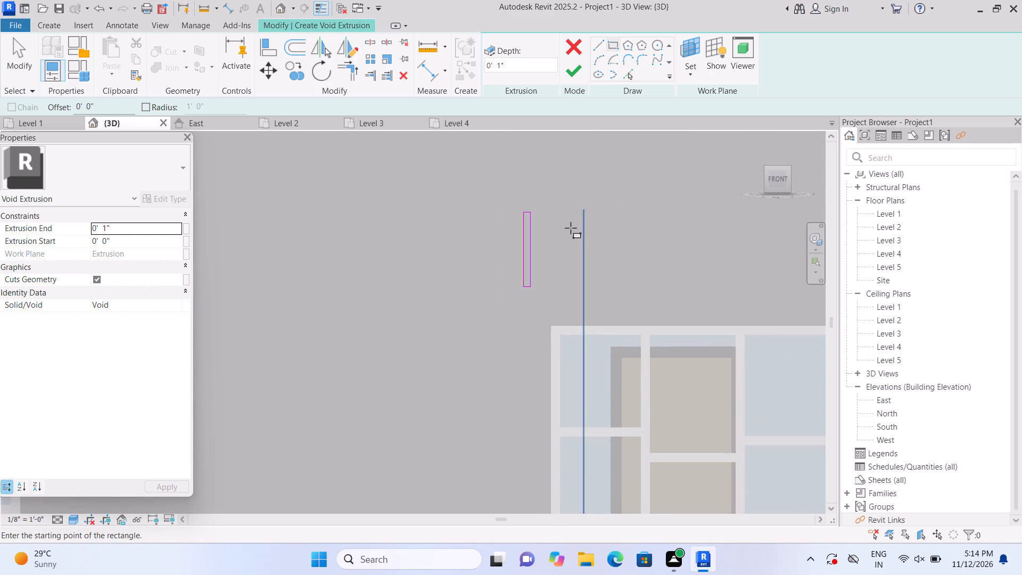
scroll(571, 228, up, 4)
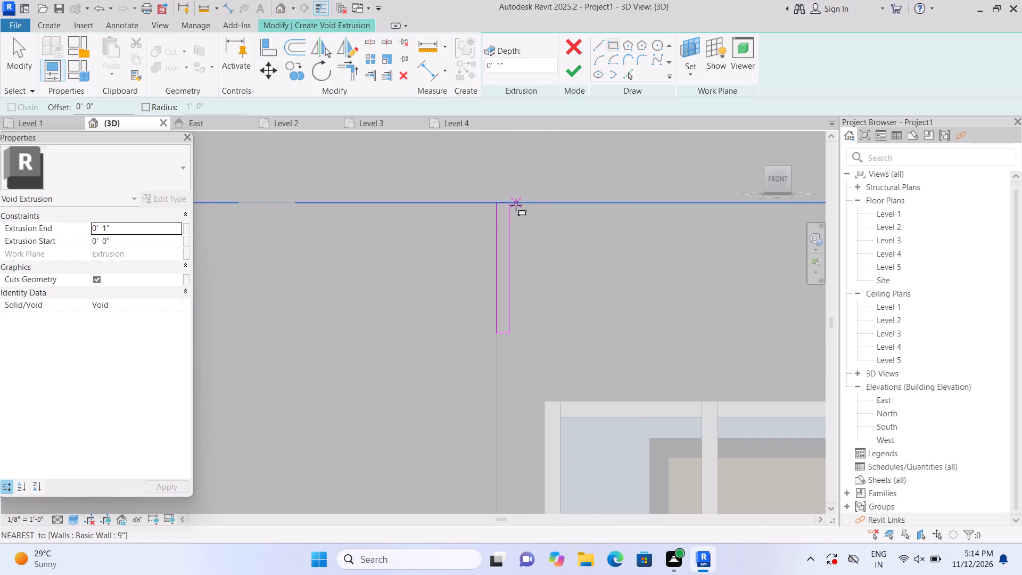
click(516, 205)
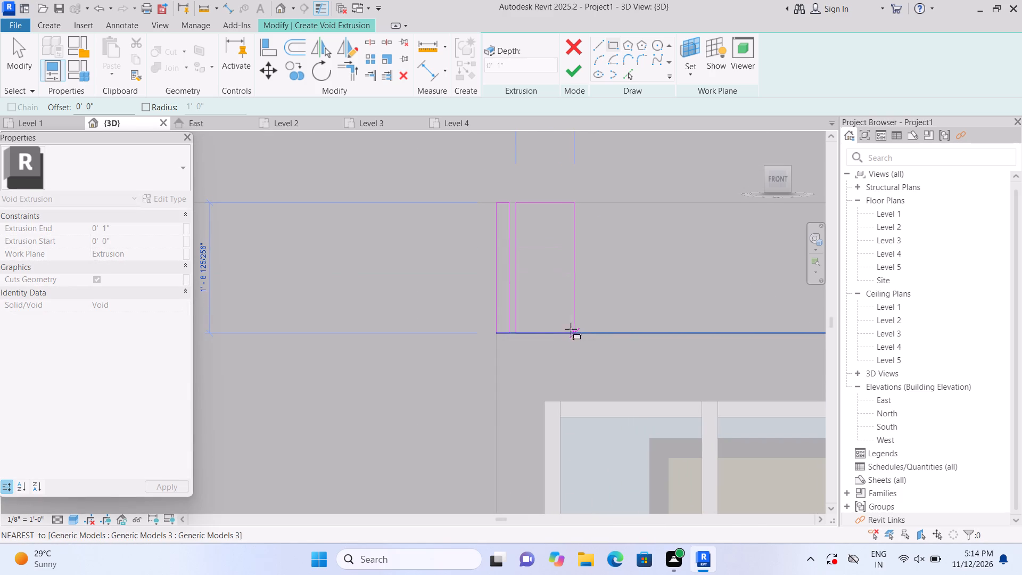
click(526, 328)
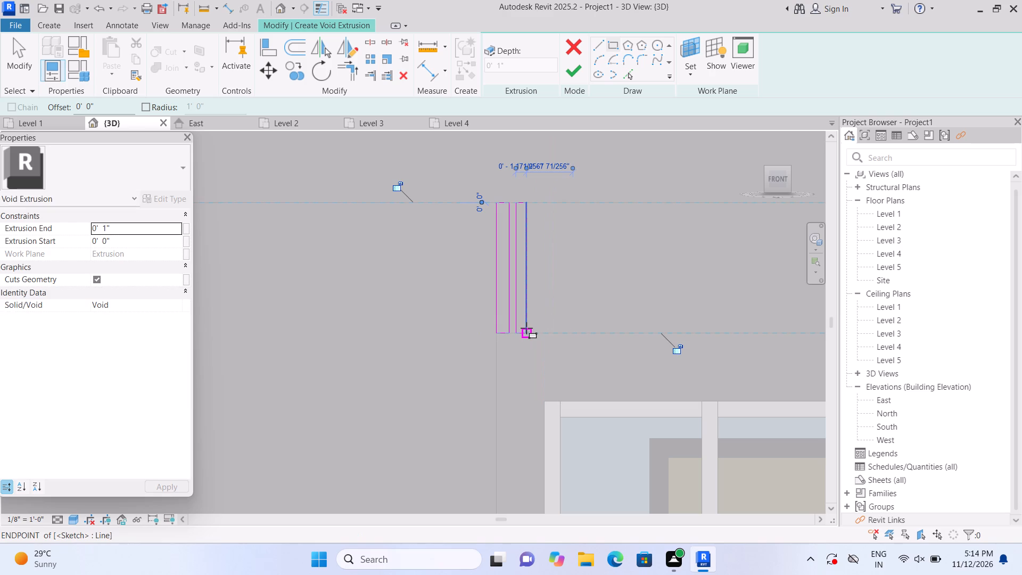
key(Escape)
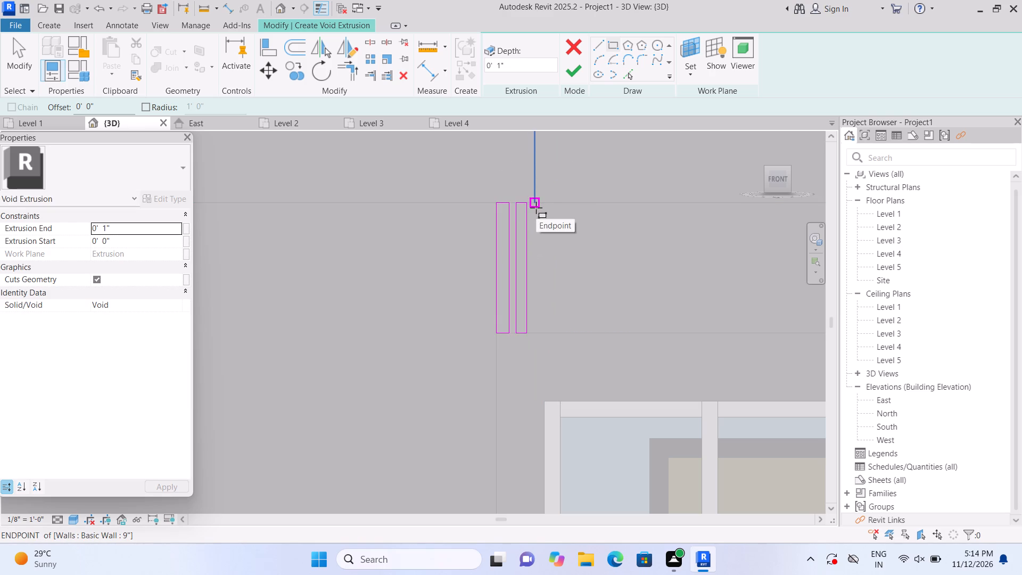
click(536, 208)
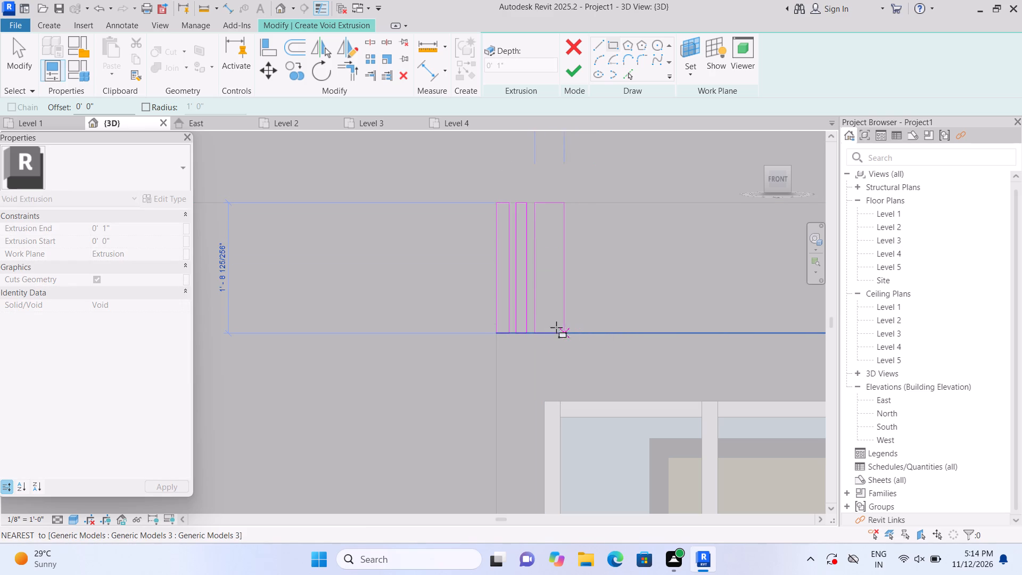
double_click(545, 332)
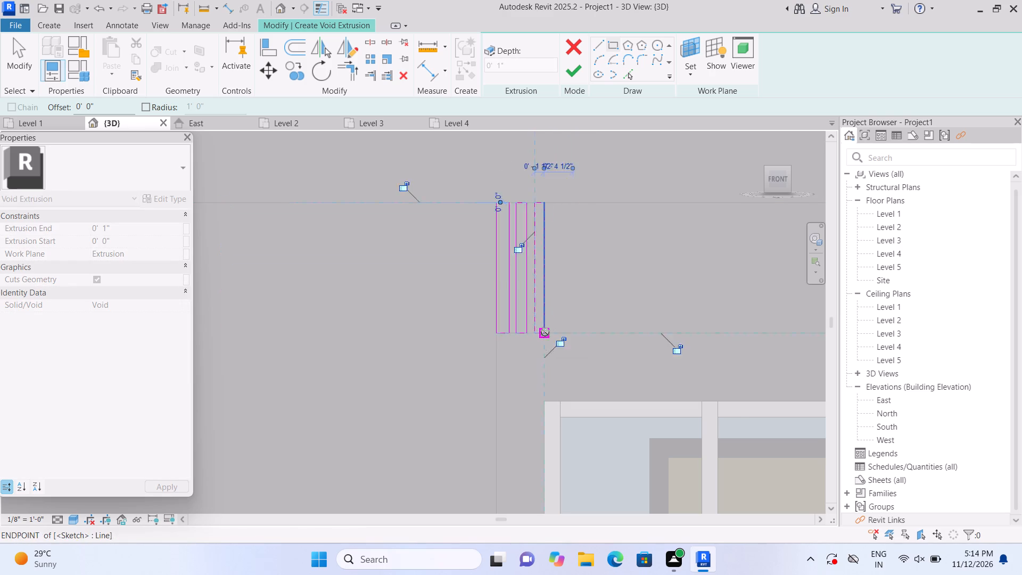
key(Escape)
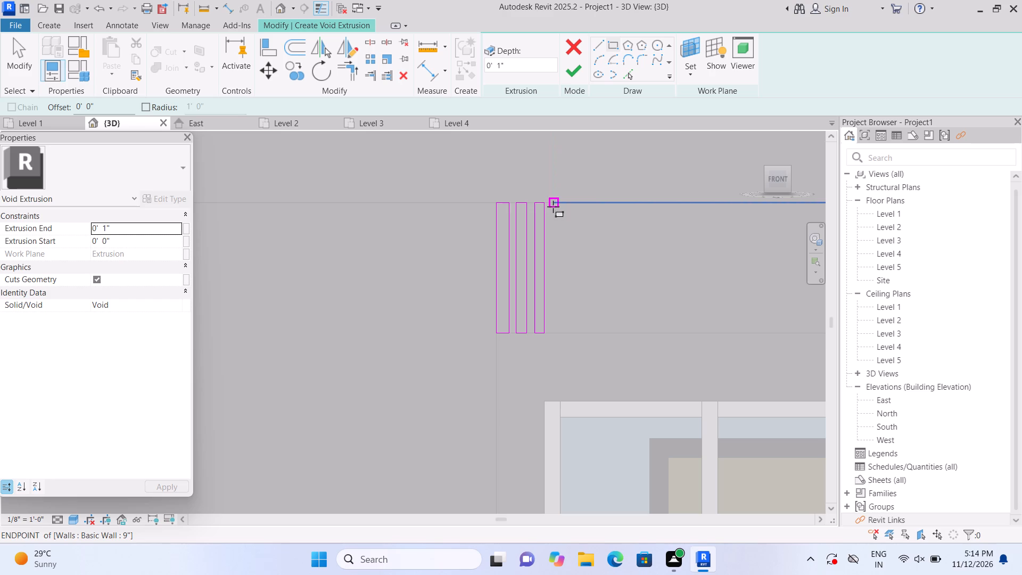
click(553, 207)
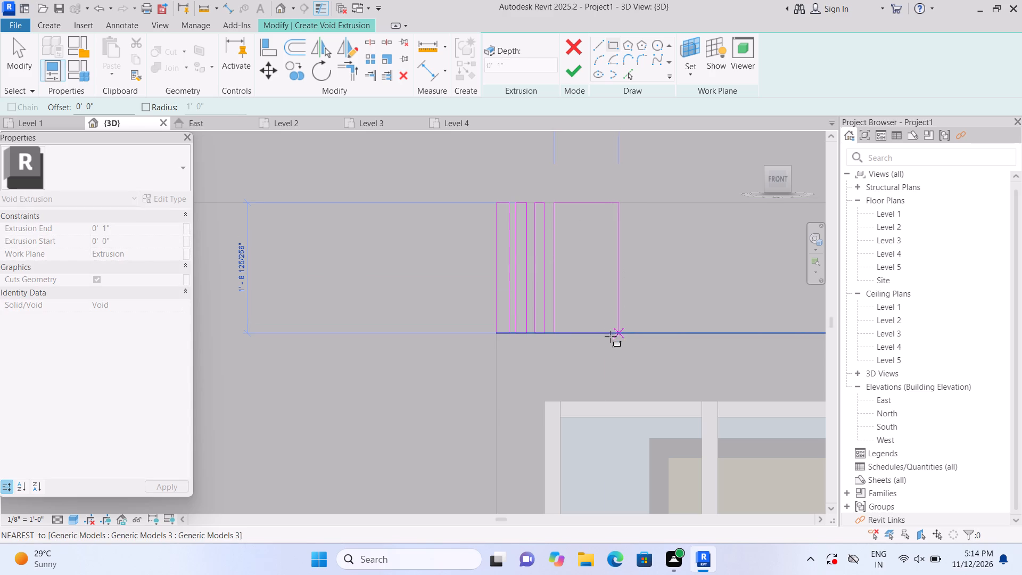
click(564, 337)
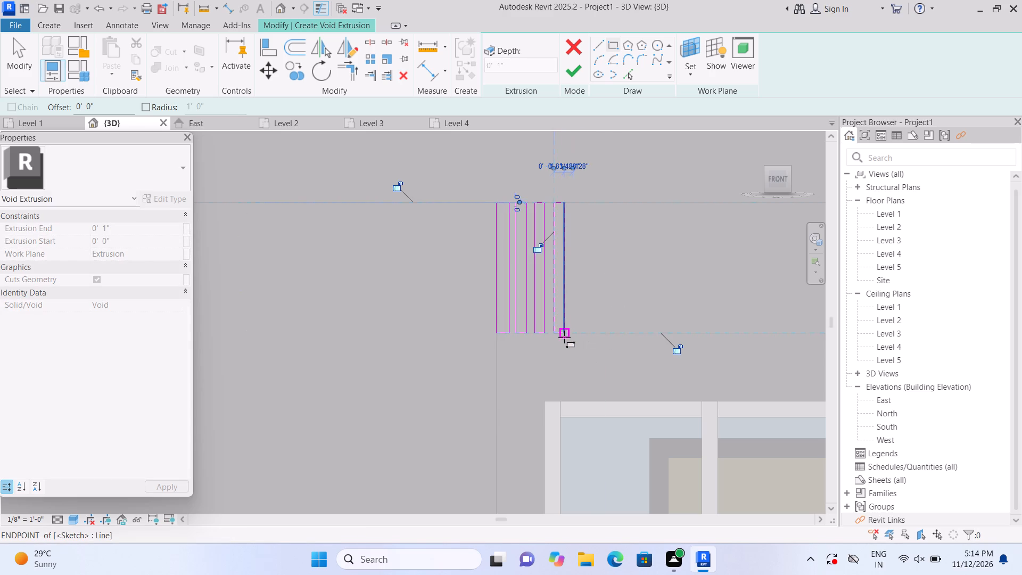
key(Escape)
Add a fifth full-height vertical rectangle about 1 1/4" wide after the four existing ones on the wall strip.
scroll(685, 327, down, 4)
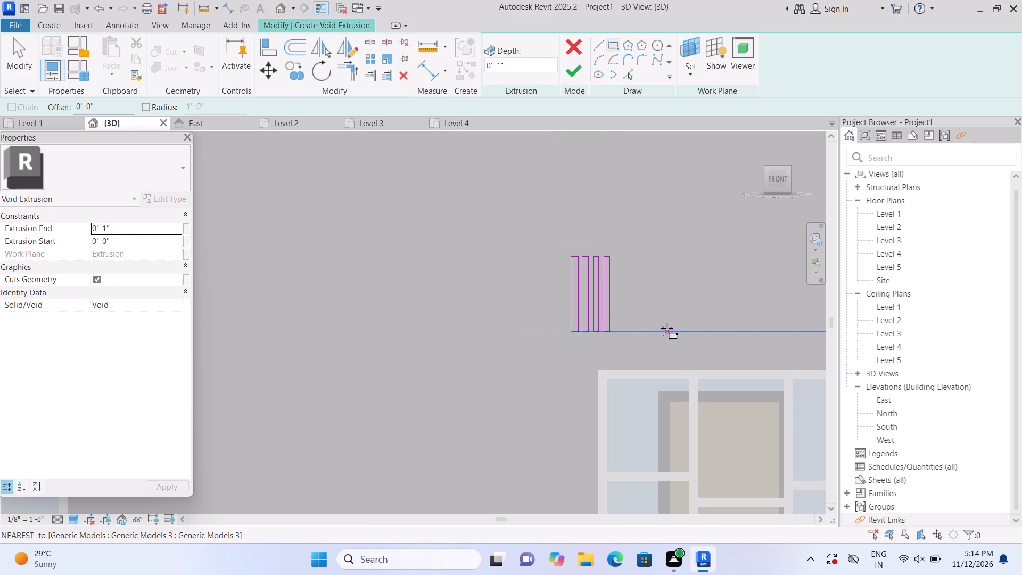
scroll(402, 297, down, 1)
scroll(546, 269, down, 3)
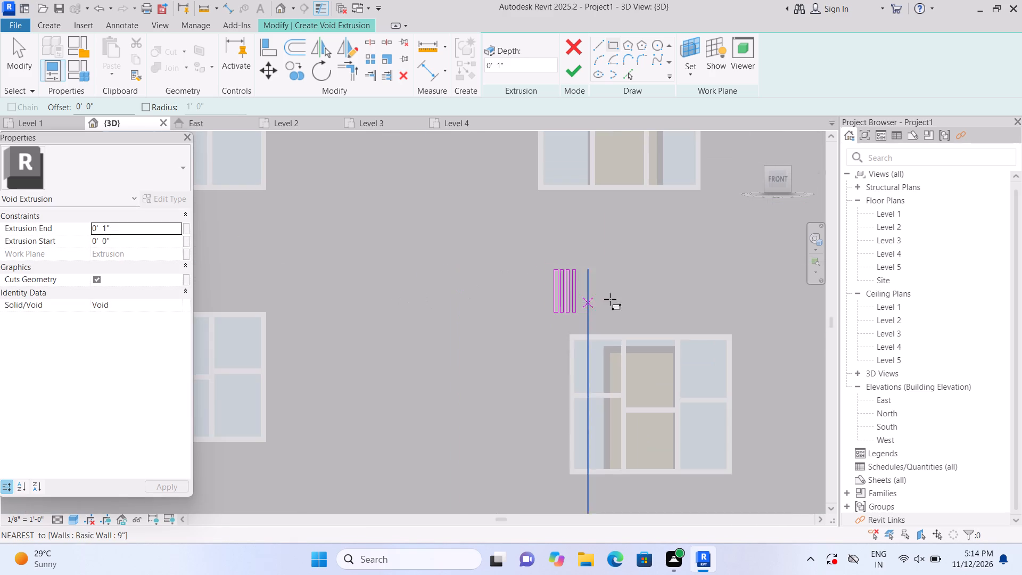
middle_click(505, 277)
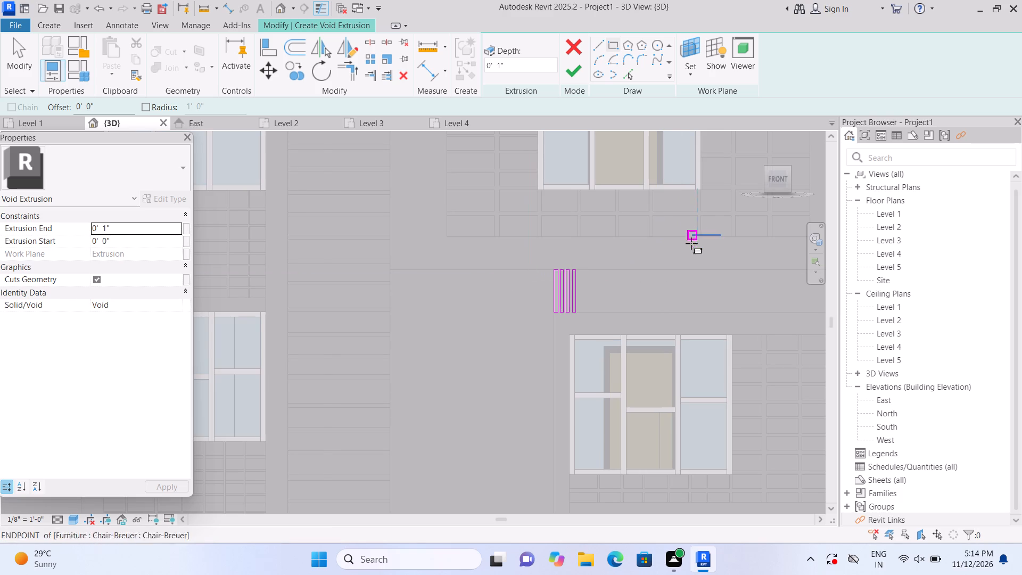
scroll(591, 253, down, 5)
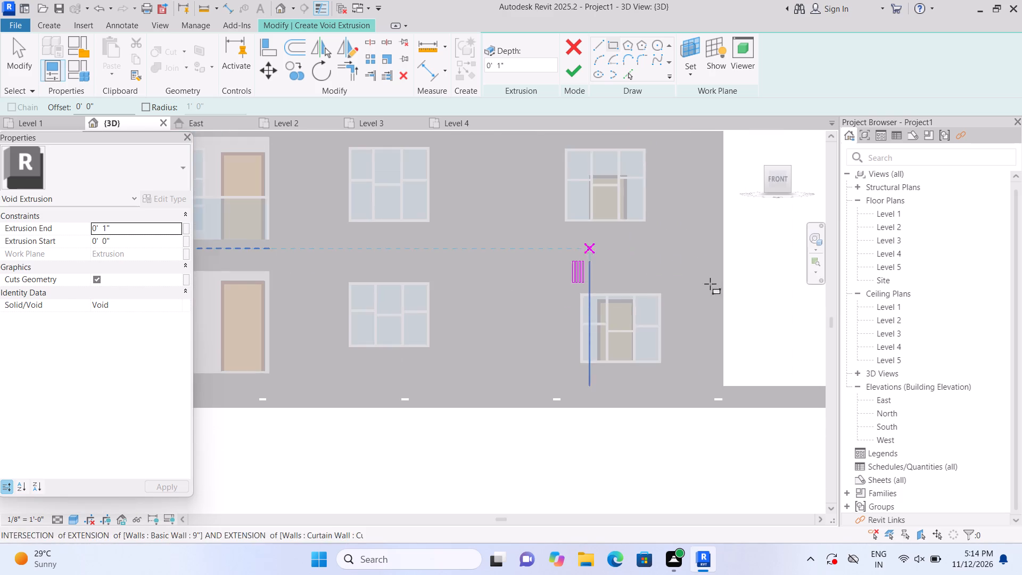
scroll(842, 296, up, 9)
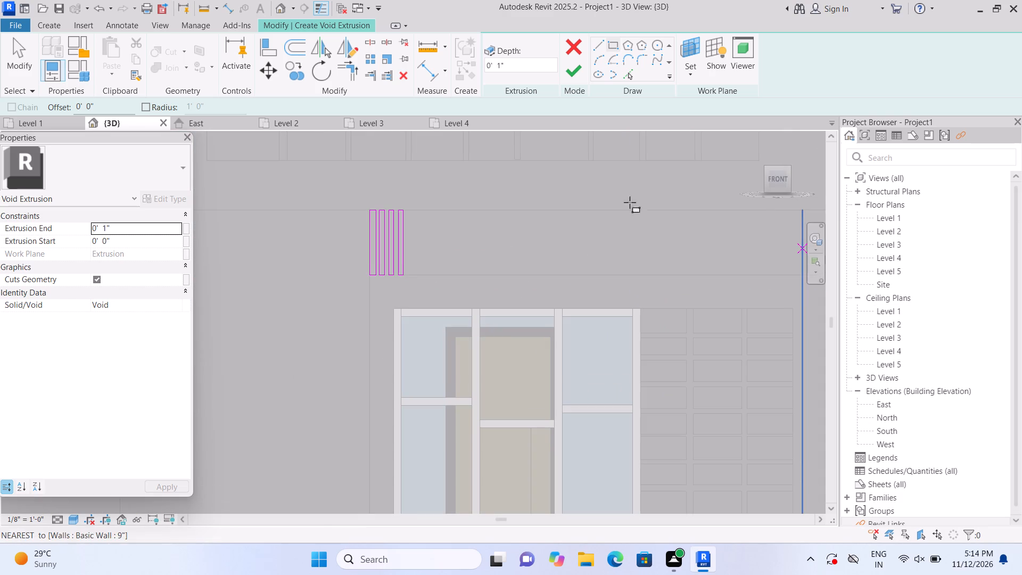
scroll(426, 238, up, 5)
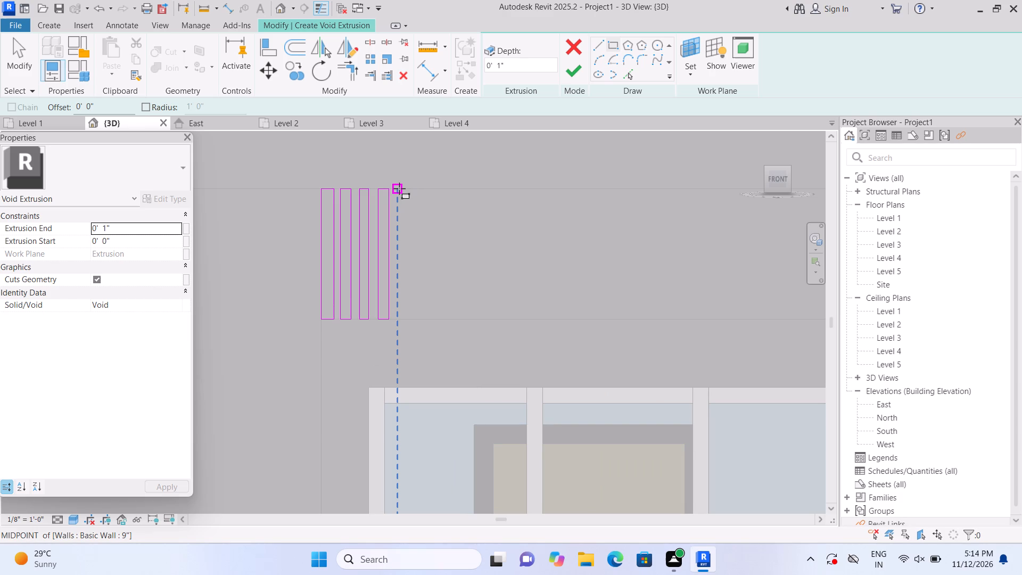
click(399, 188)
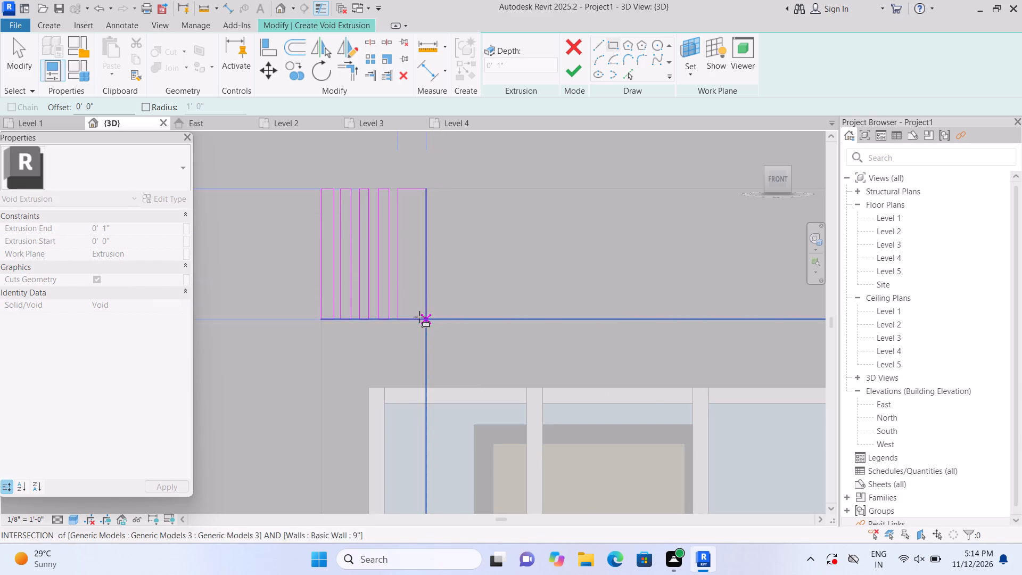
click(406, 316)
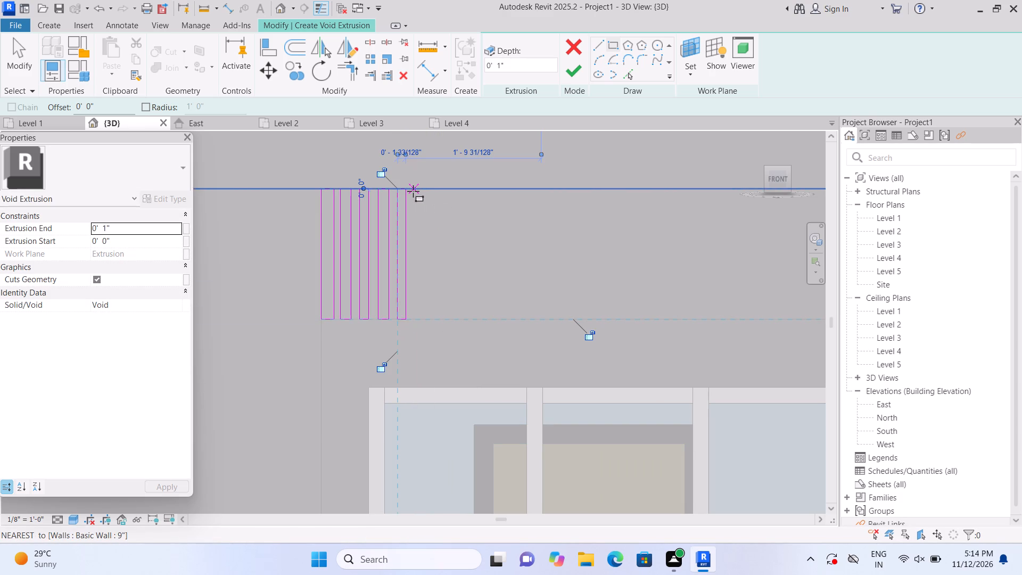
Sketch a sixth full-height vertical rectangle about 2" wide, spaced just after the fifth one on the wall strip.
click(414, 192)
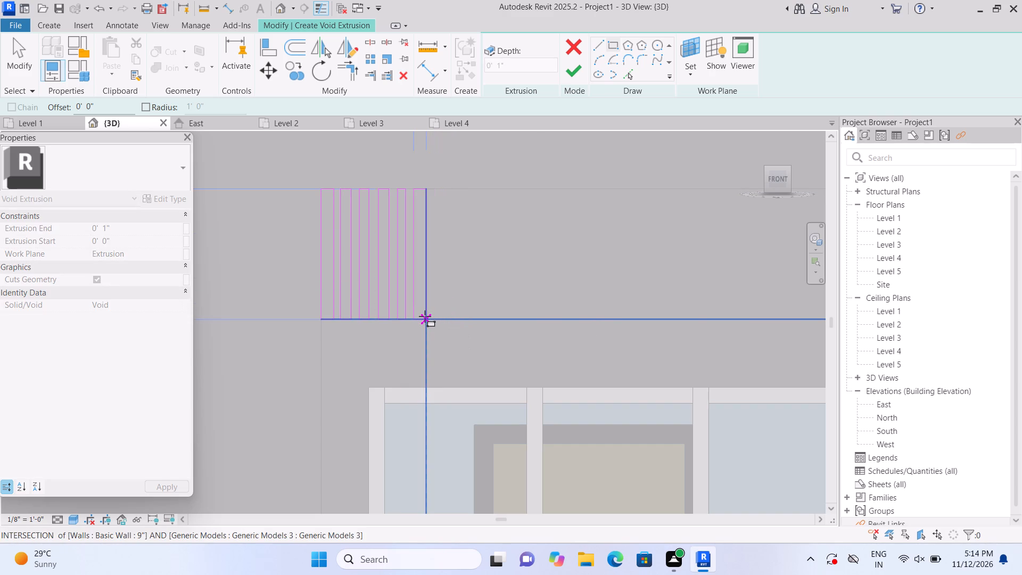
click(421, 316)
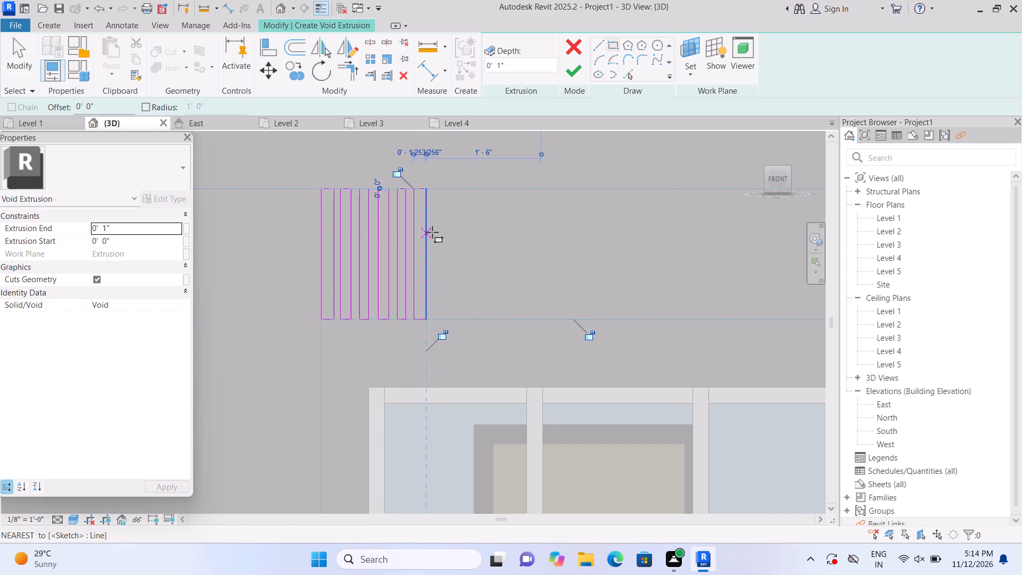
key(Escape)
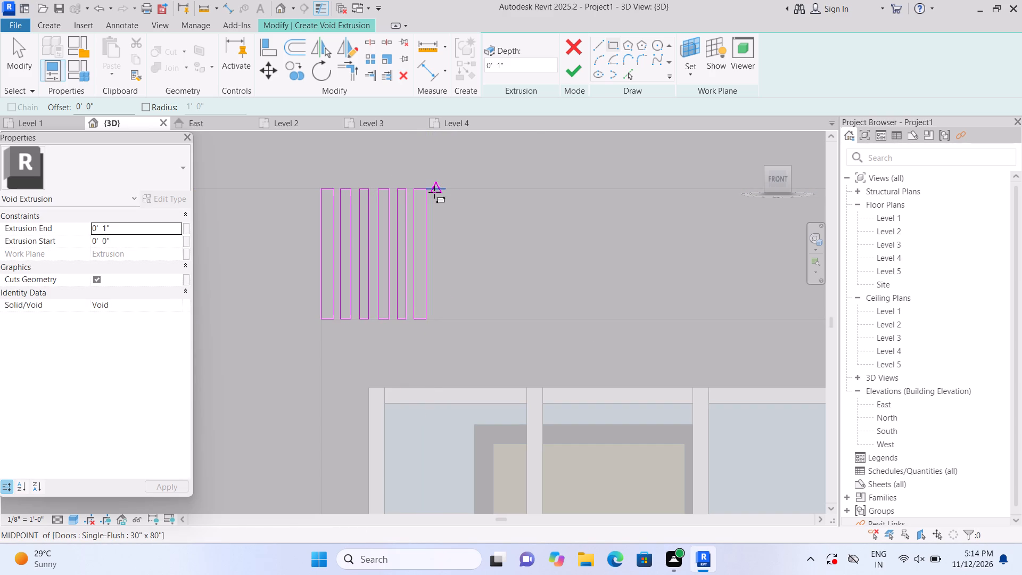
Sketch three narrower full-height vertical rectangles, each about 3/4" to 1" wide, continuing the spaced row after the sixth one.
scroll(432, 197, up, 2)
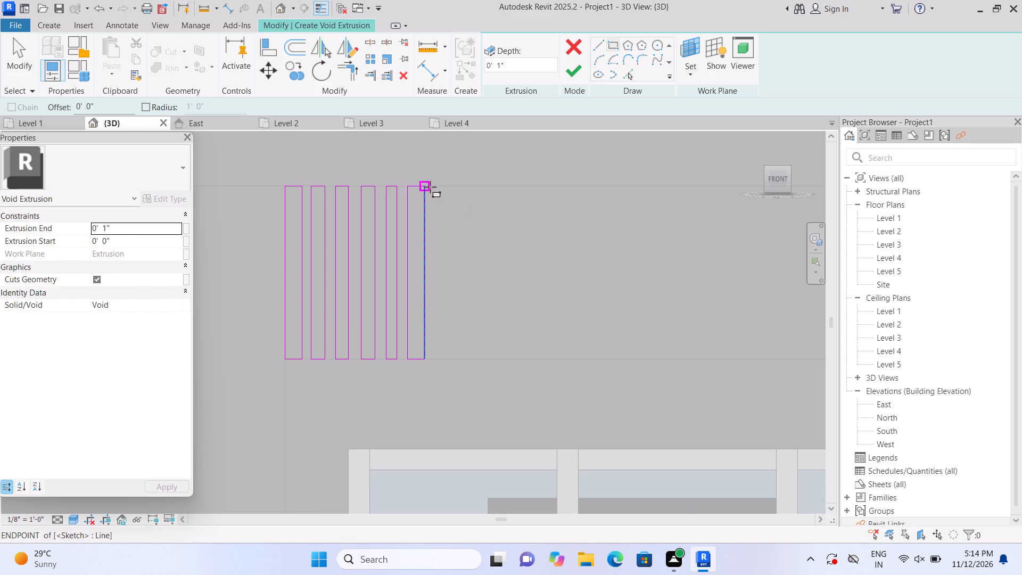
scroll(432, 198, up, 2)
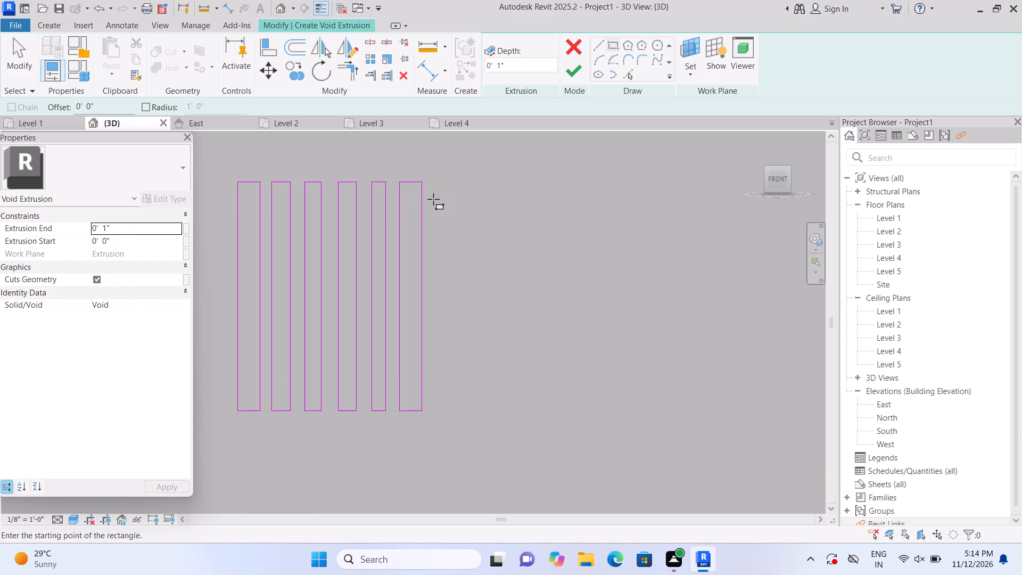
click(432, 185)
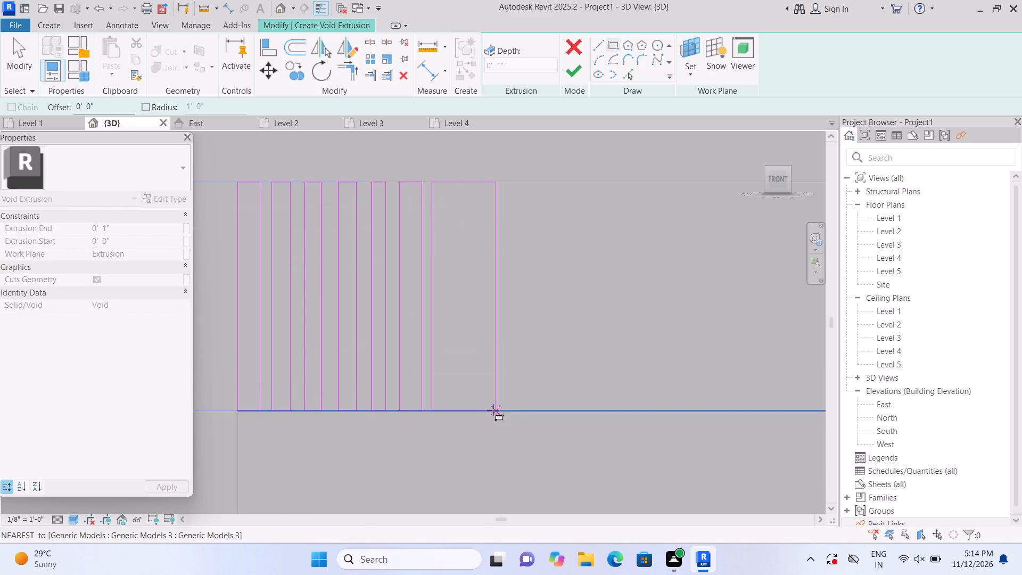
click(442, 406)
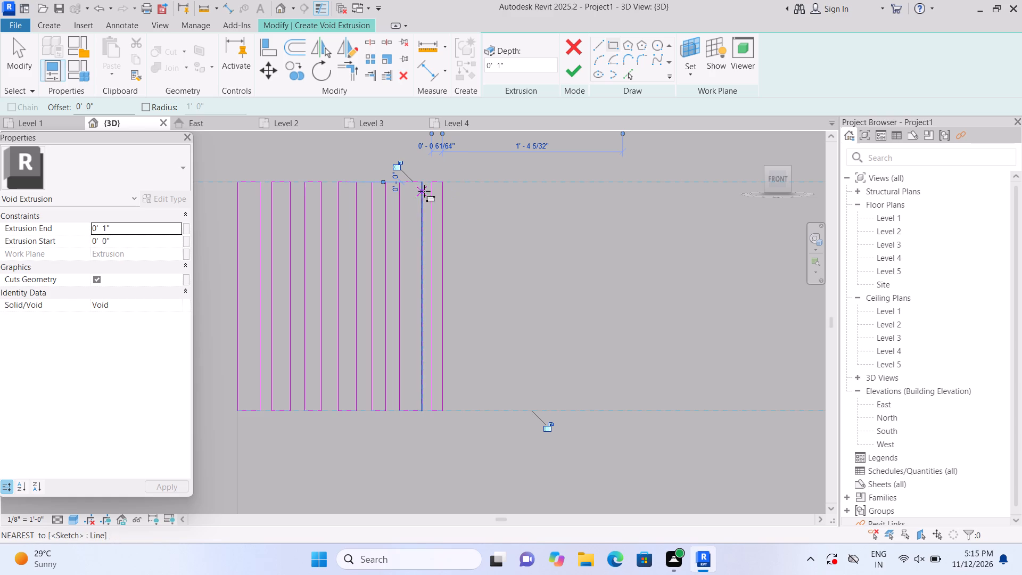
click(450, 184)
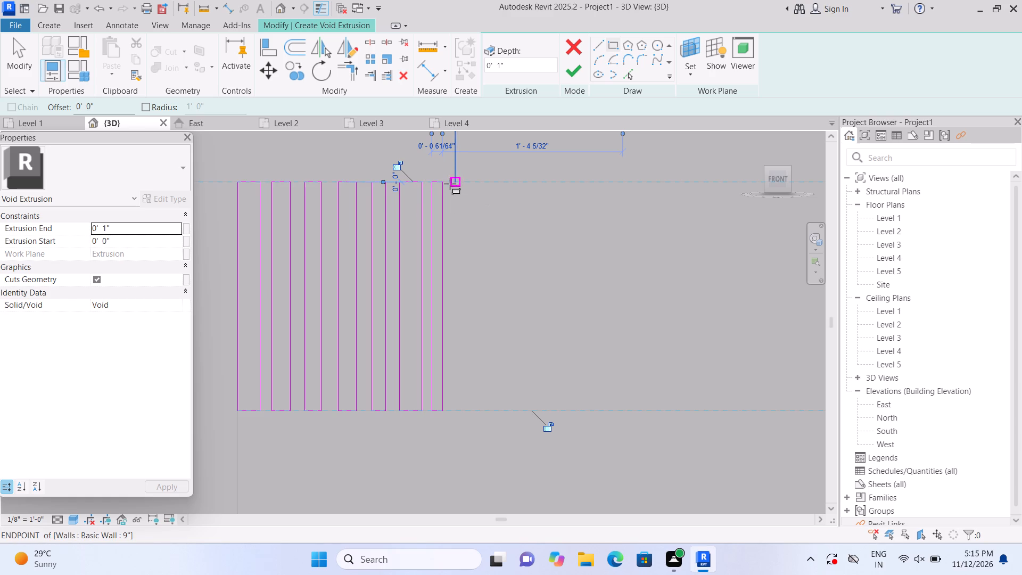
click(464, 409)
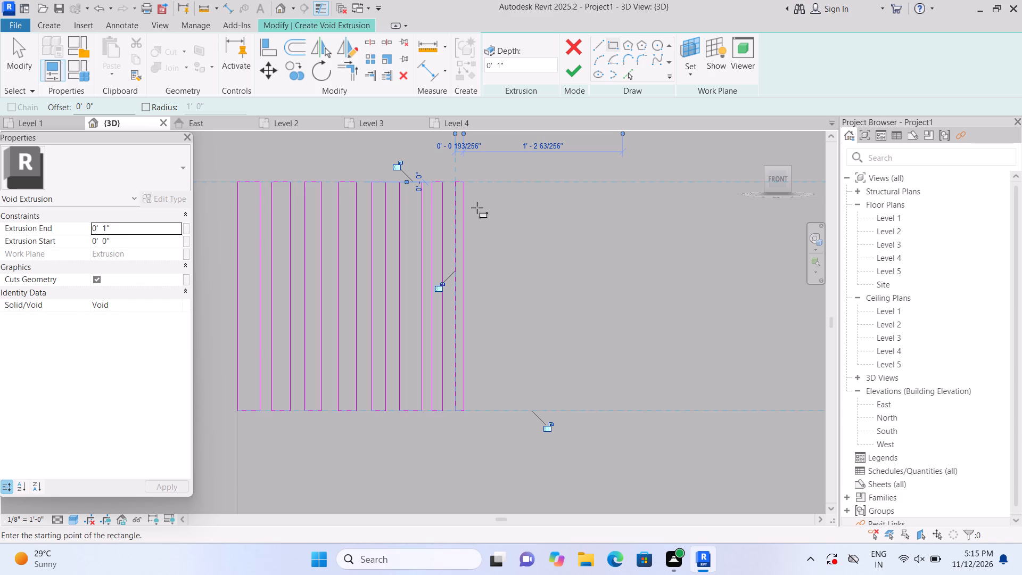
click(473, 185)
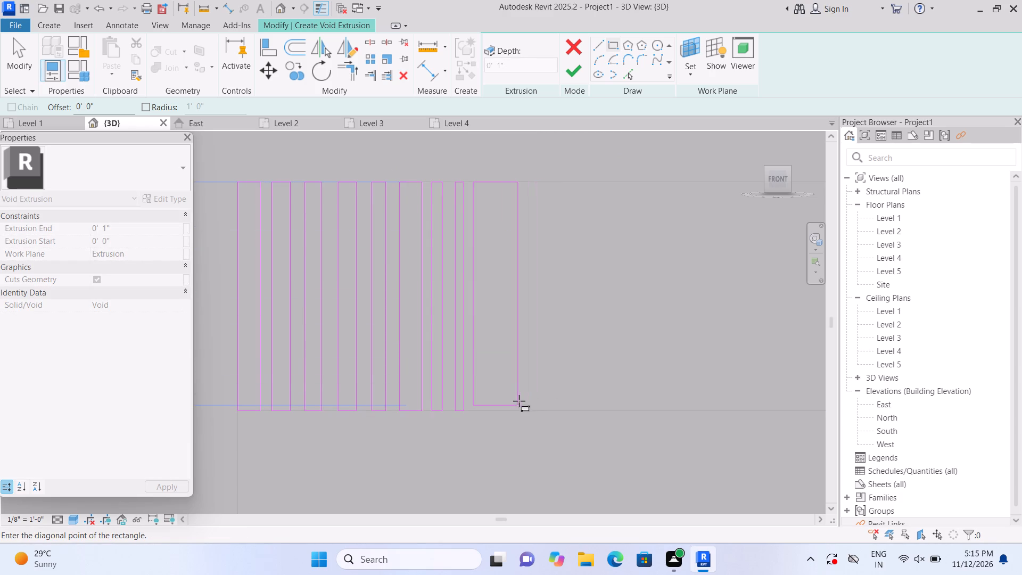
click(482, 407)
key(Escape)
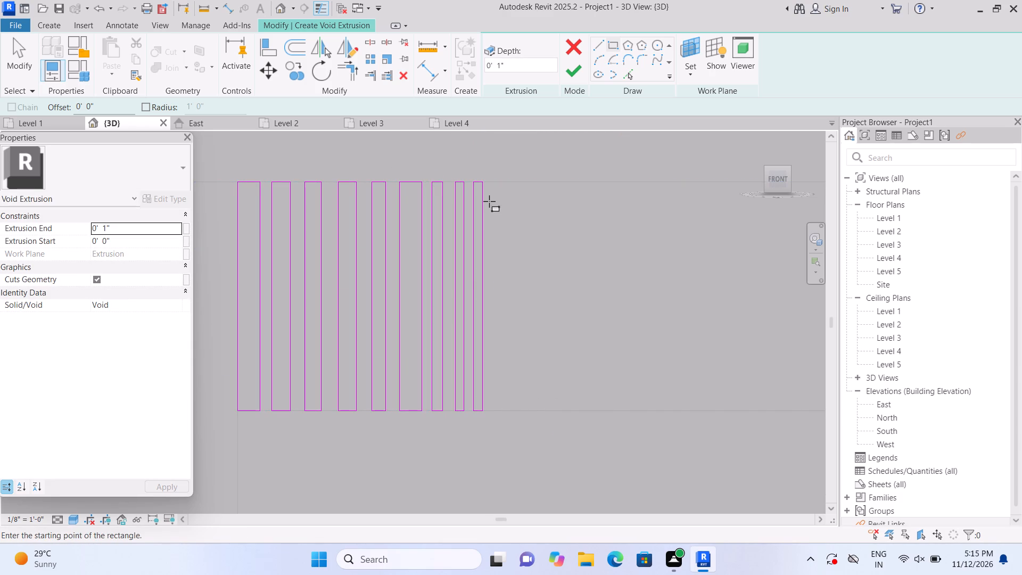
Add three more full-height vertical rectangles, each about 1" wide, closely spaced after the ninth one in the row.
click(490, 186)
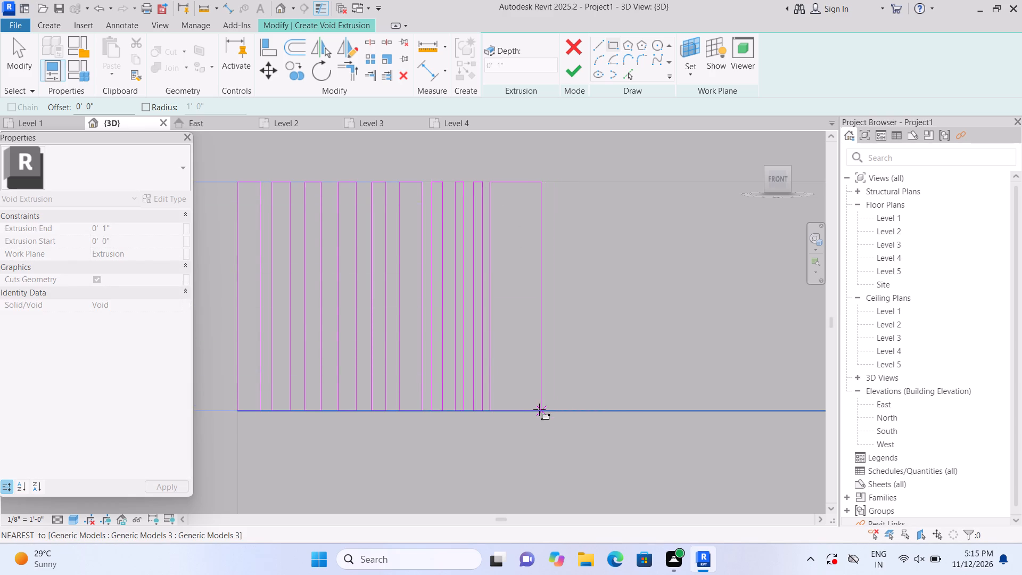
double_click(502, 408)
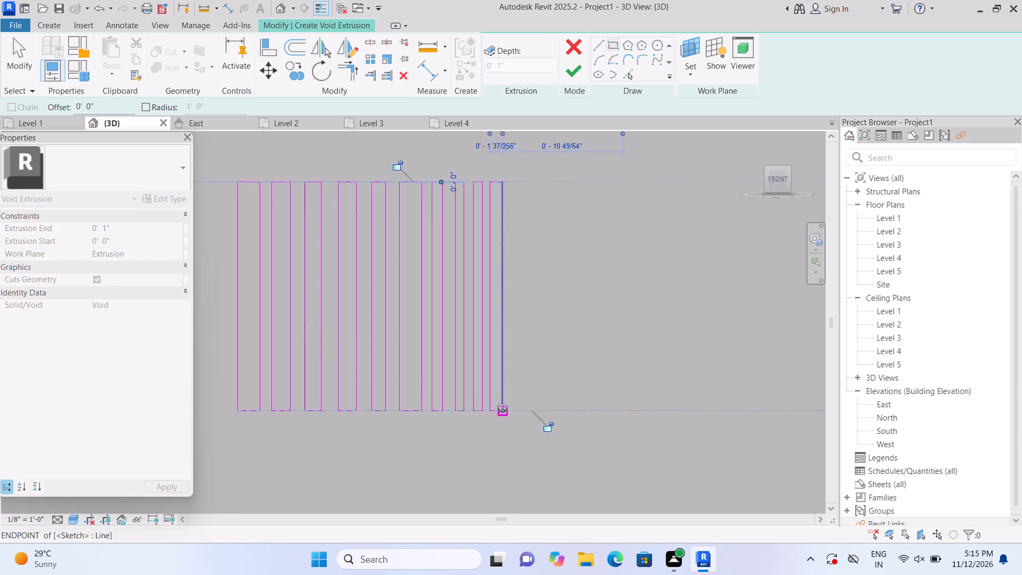
key(Escape)
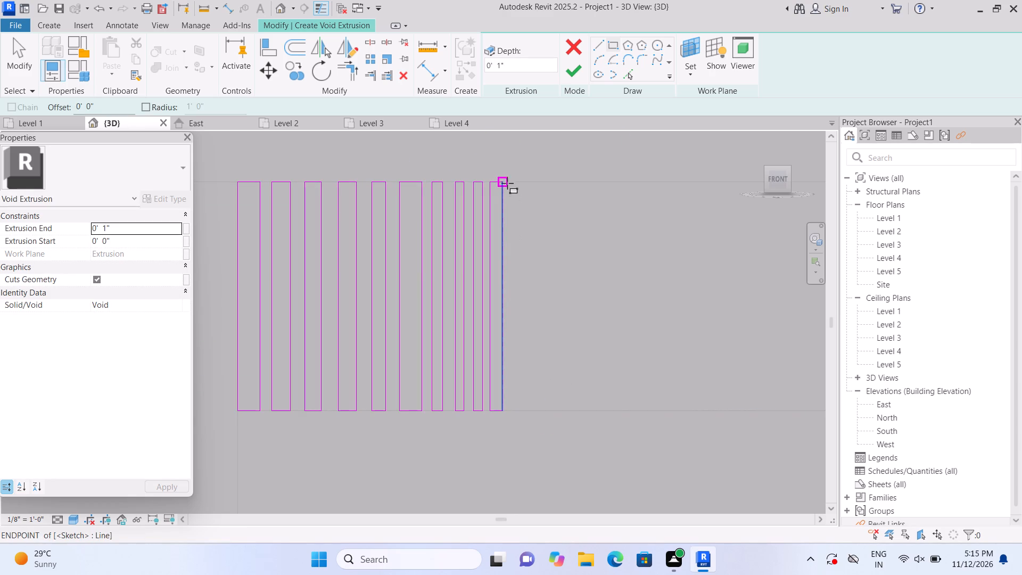
click(510, 183)
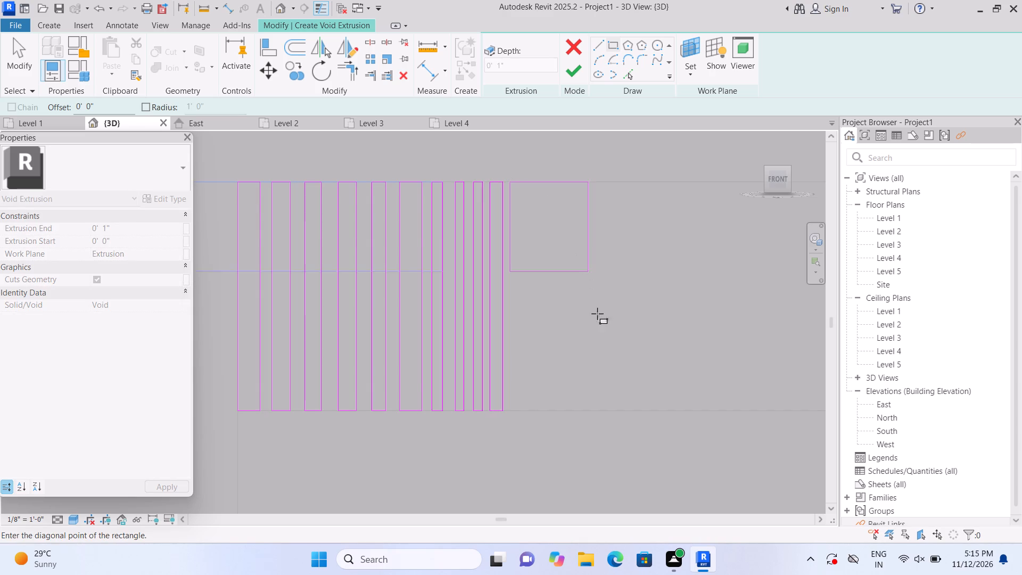
double_click(520, 413)
key(Escape)
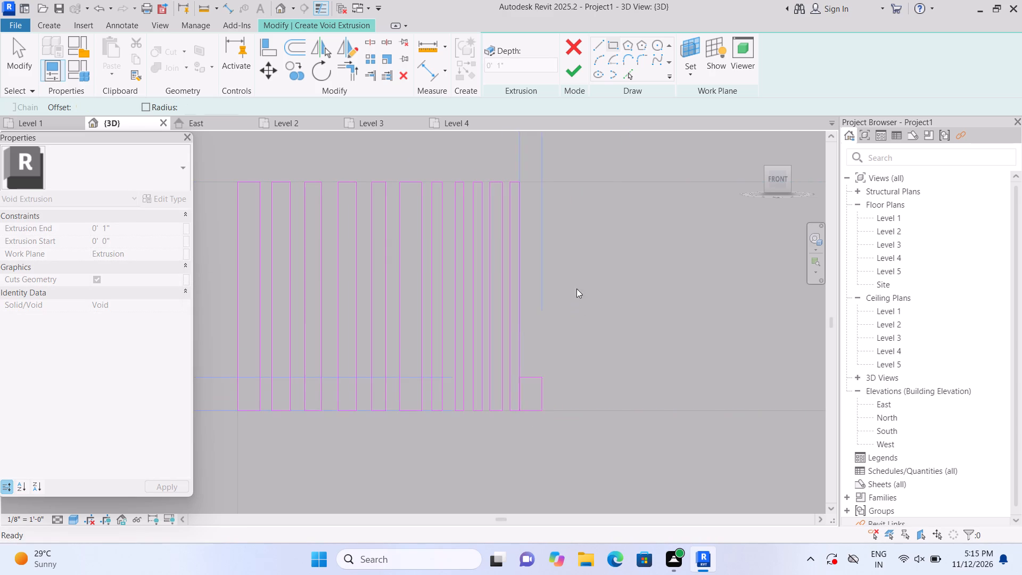
click(527, 184)
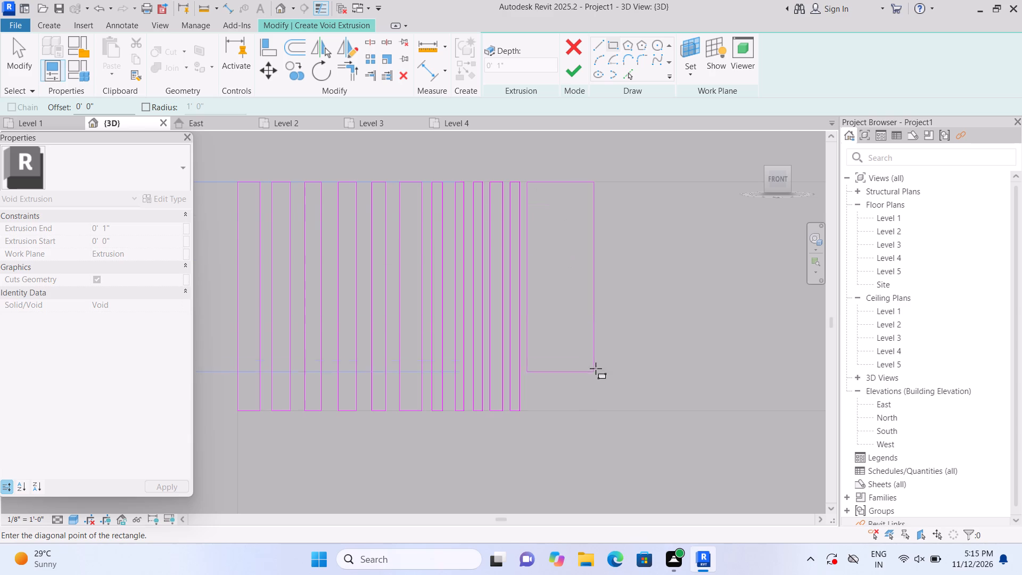
double_click(537, 412)
key(Escape)
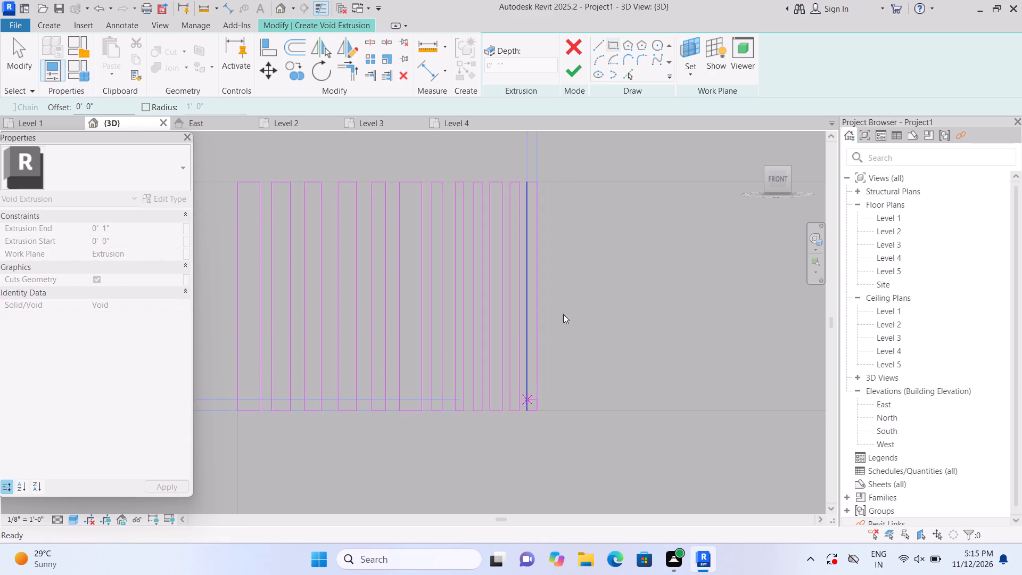
Extend the row above the ground-floor window with four more full-height vertical rectangles, each about 3/4" to 1" wide.
click(546, 184)
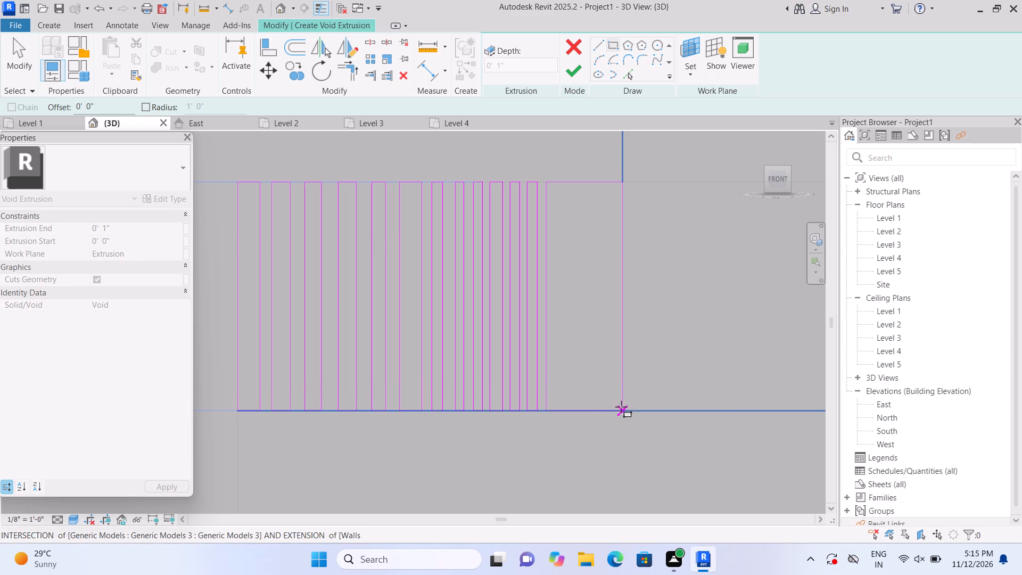
click(557, 412)
key(Escape)
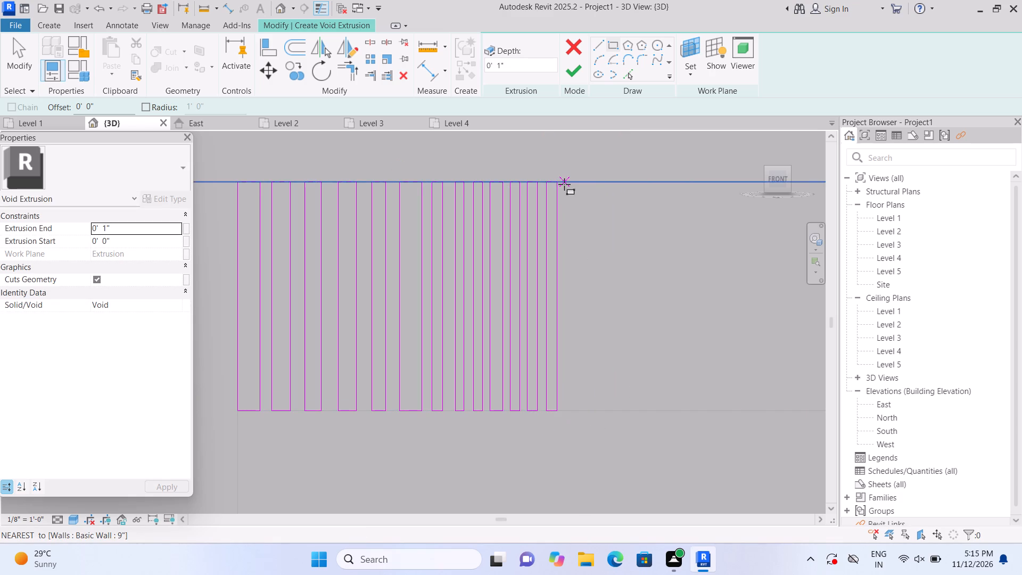
click(564, 184)
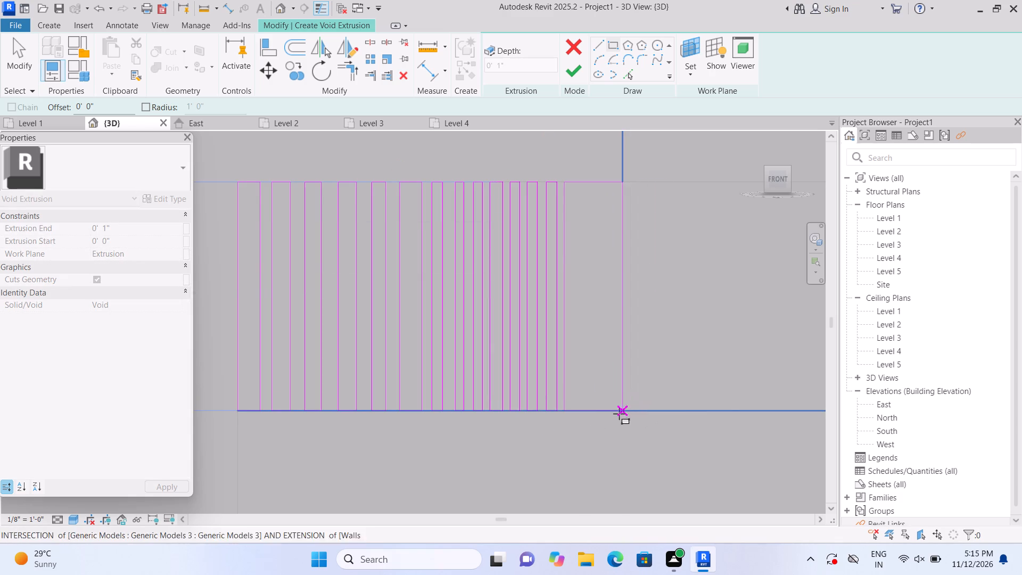
click(572, 415)
key(Escape)
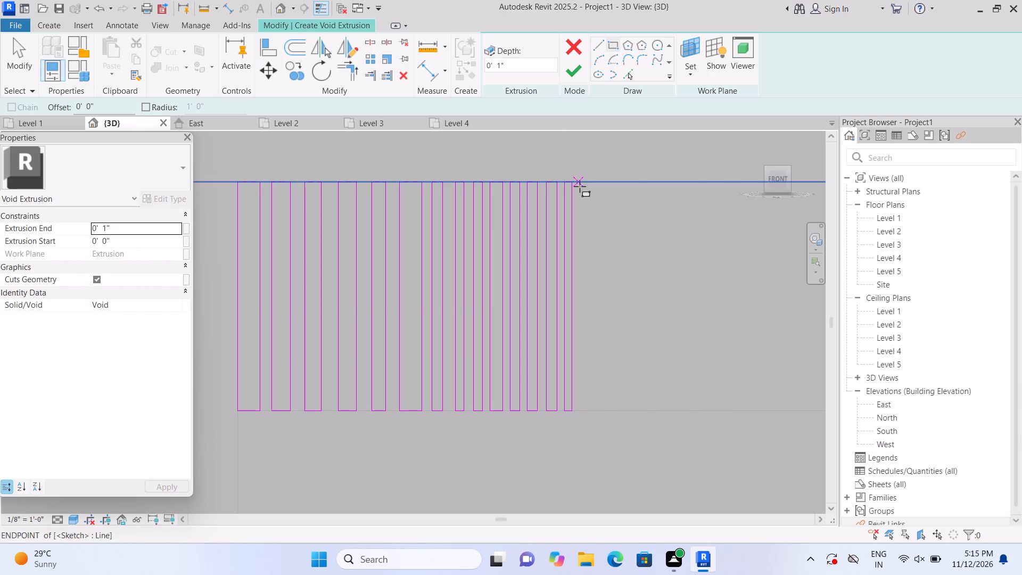
click(580, 186)
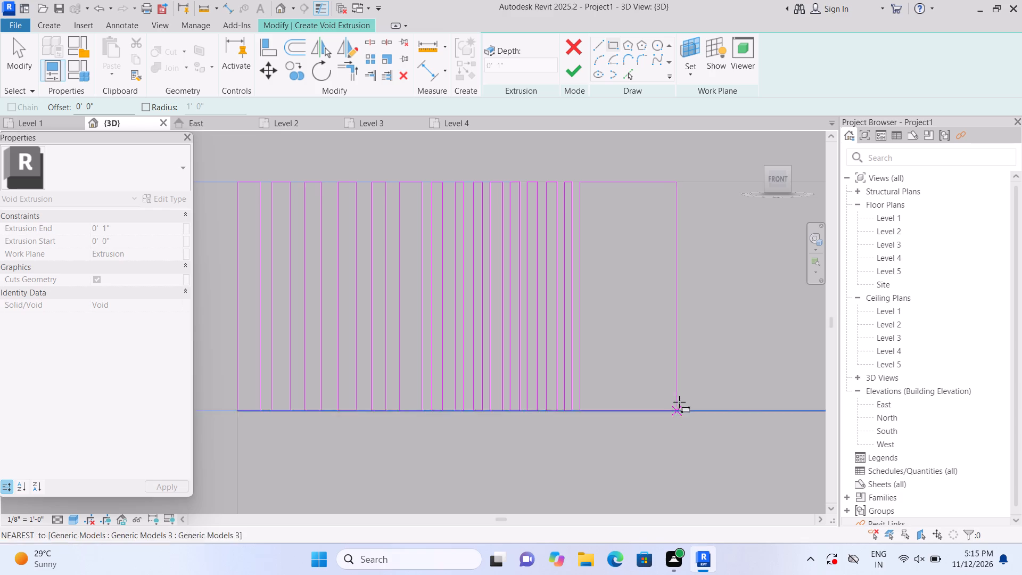
click(589, 414)
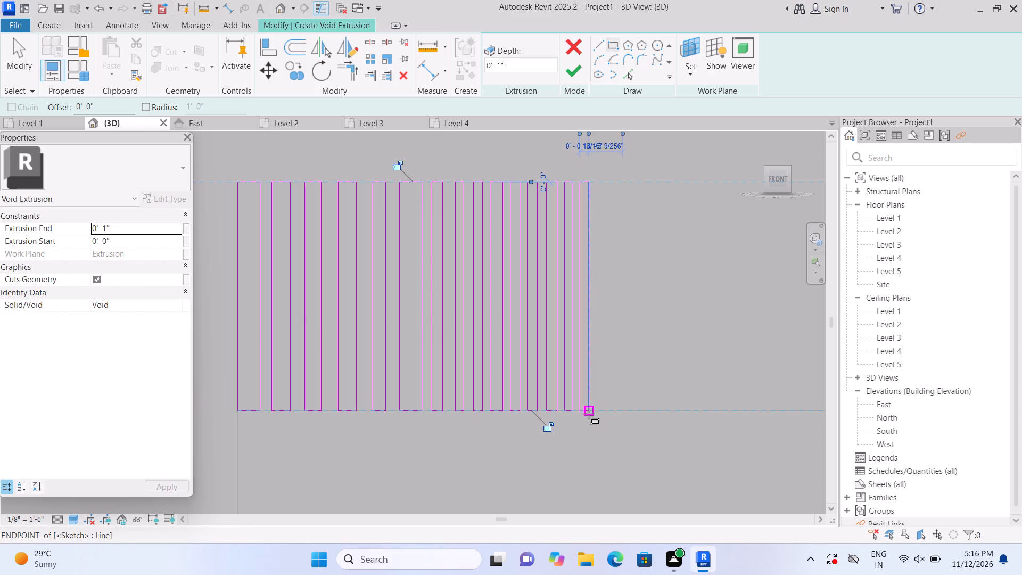
key(Escape)
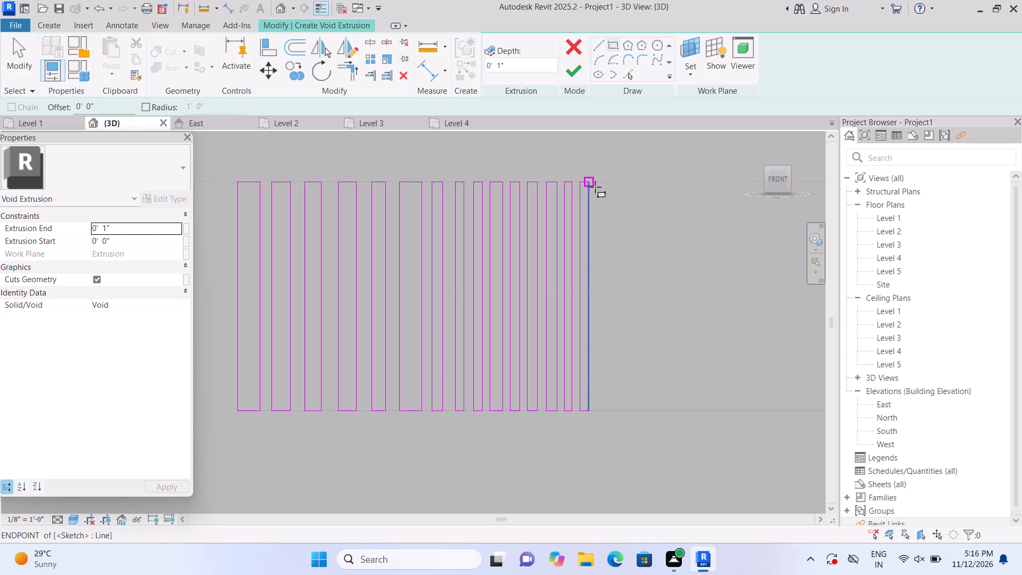
click(596, 187)
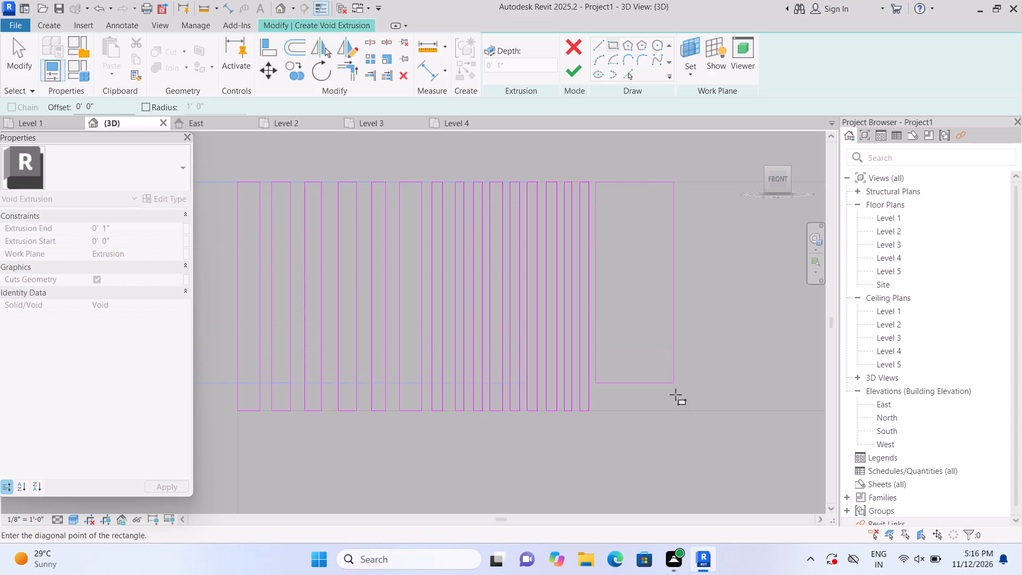
click(604, 409)
key(Escape)
Sketch three more full-height vertical rectangles, each about 1" wide, closely spaced after the sixteenth one in the row.
middle_drag(638, 379, 581, 373)
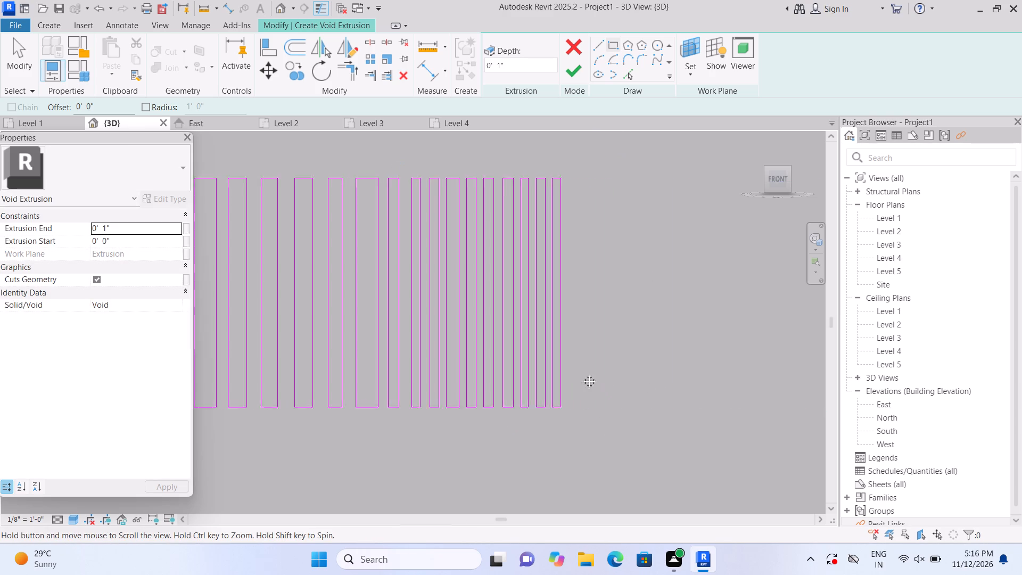
middle_drag(581, 373, 523, 372)
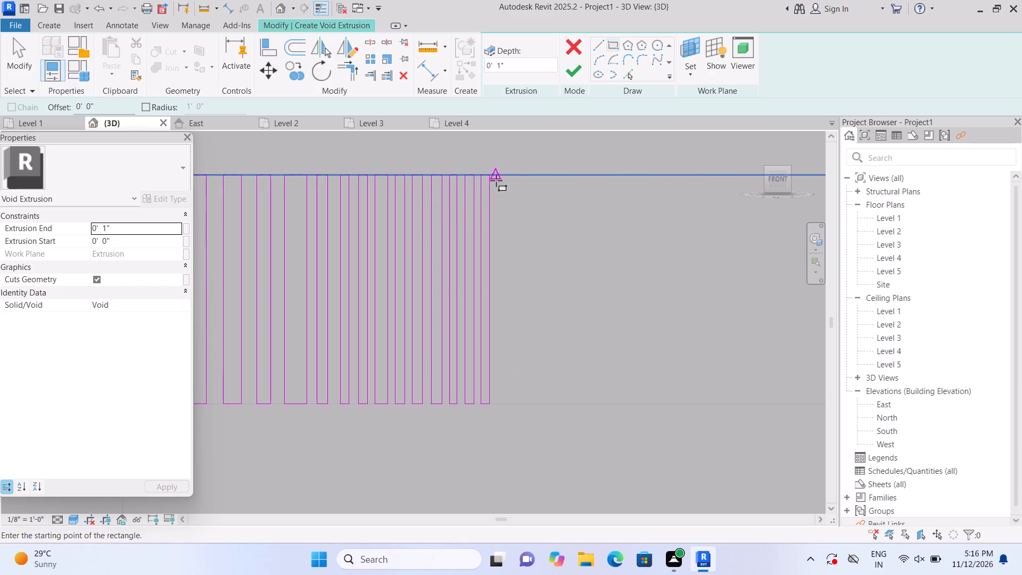
click(496, 180)
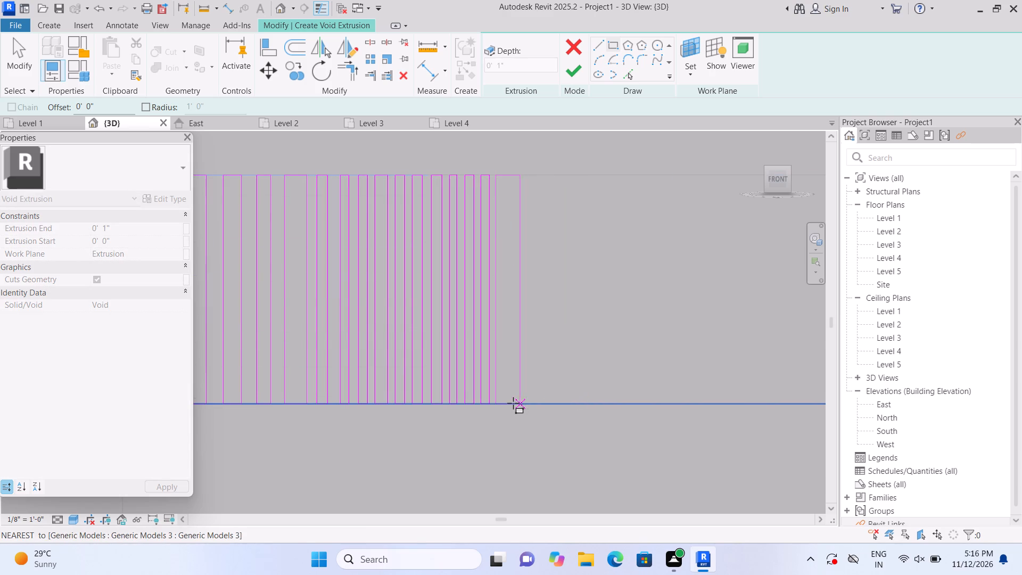
double_click(508, 403)
key(Escape)
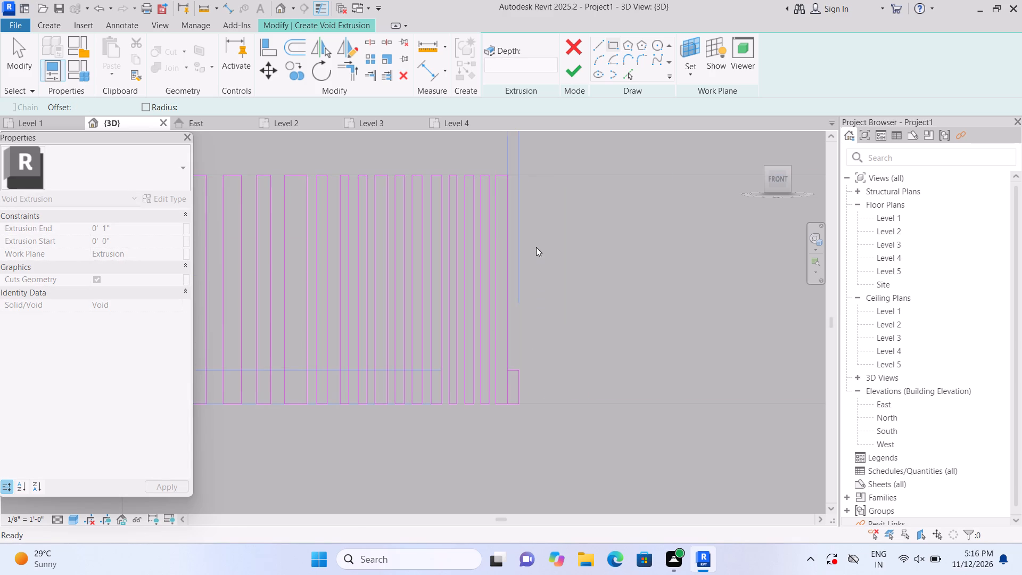
click(515, 178)
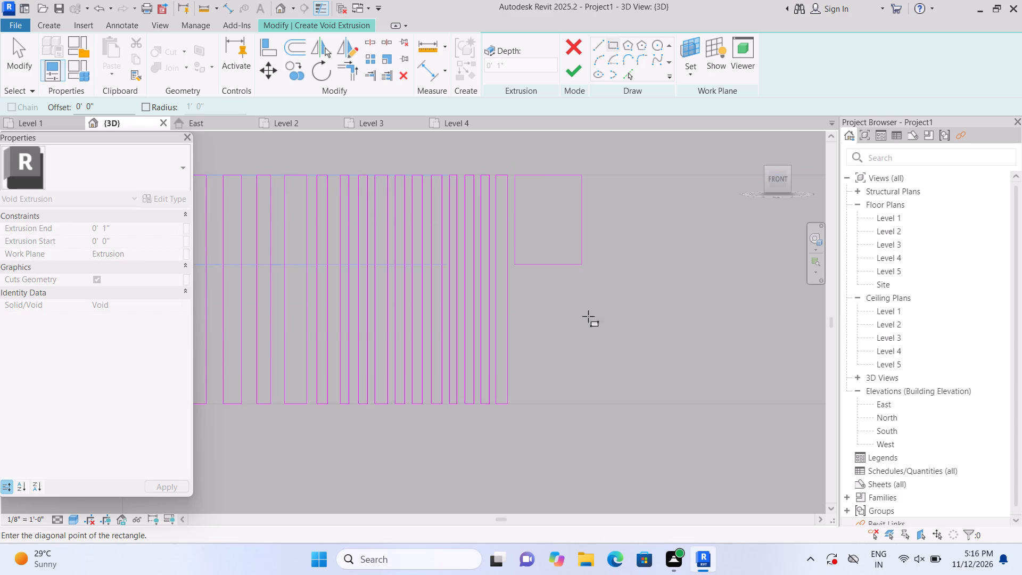
click(525, 409)
key(Escape)
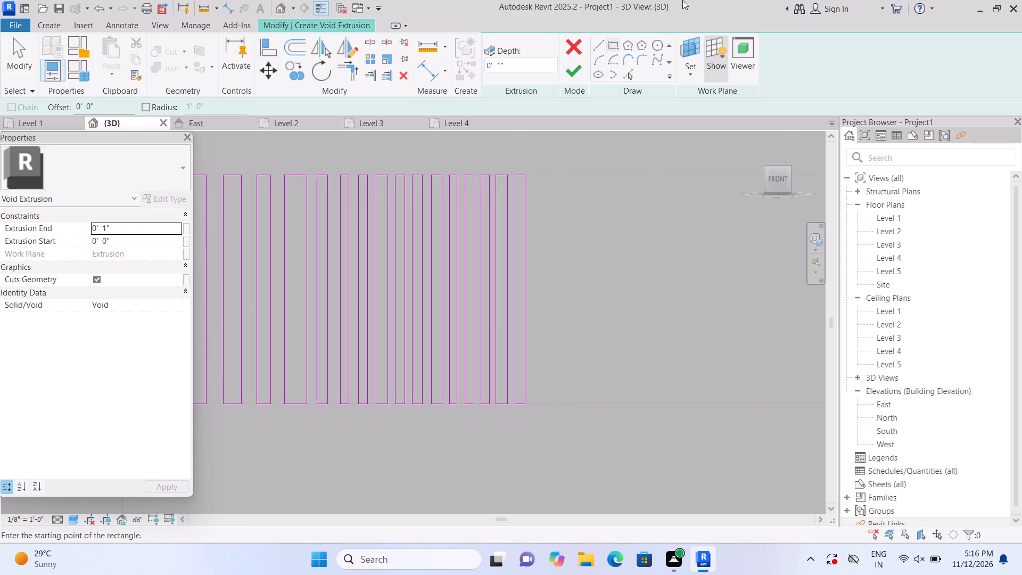
click(532, 175)
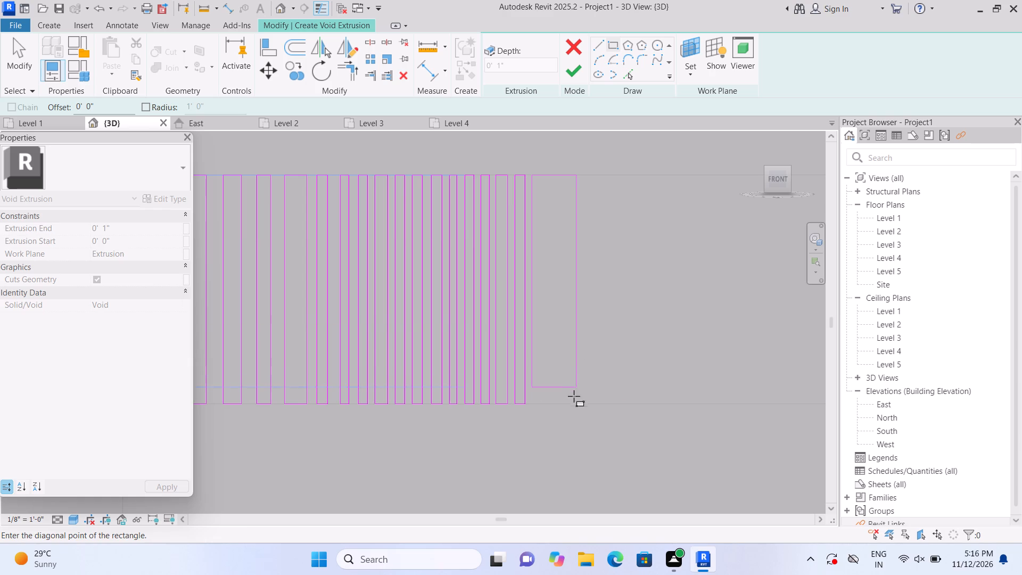
click(542, 399)
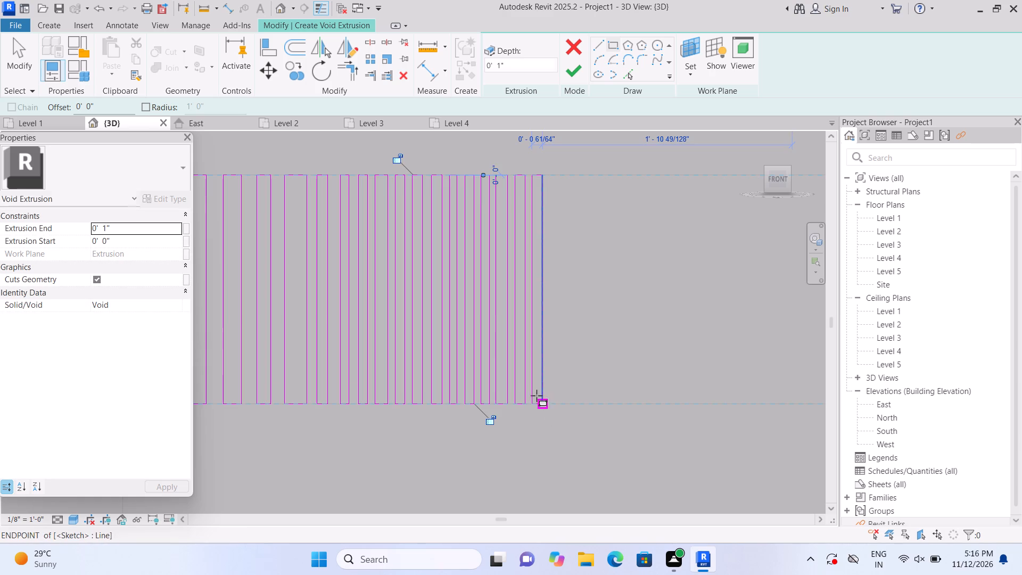
Add three more full-height vertical rectangles, each about 7/8" to 1" wide, closely spaced after the nineteenth one.
click(553, 176)
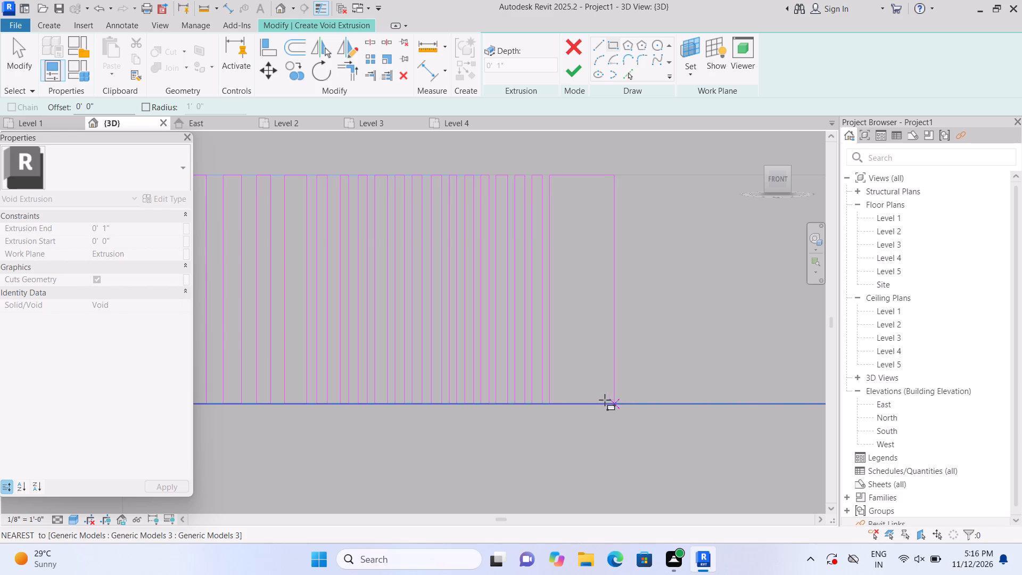
click(561, 400)
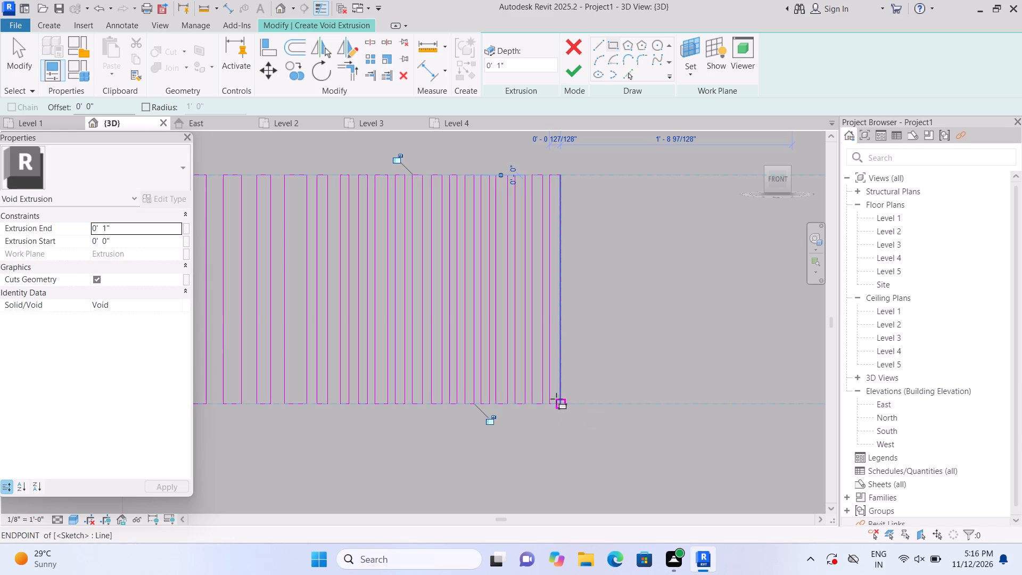
click(569, 178)
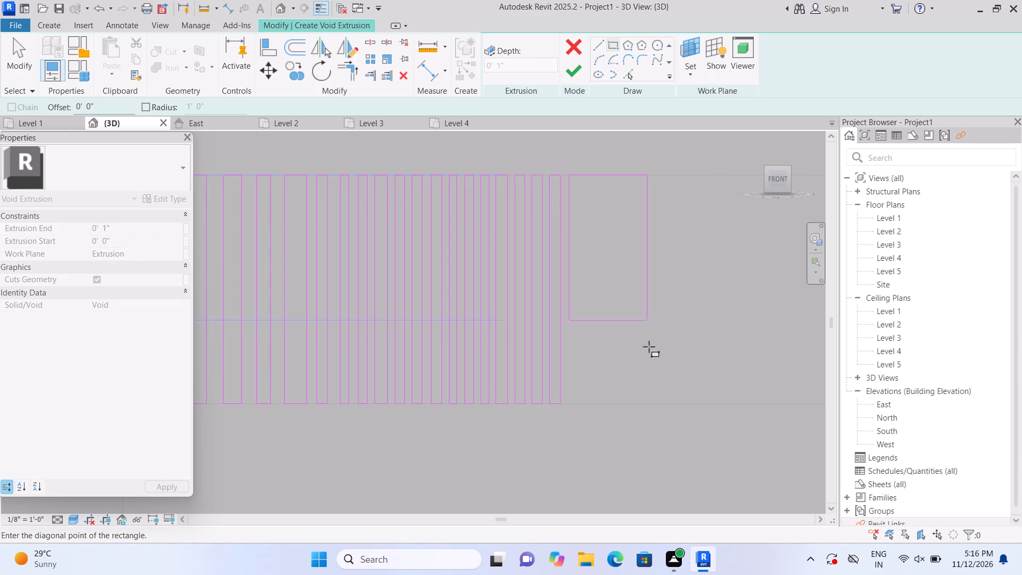
double_click(579, 400)
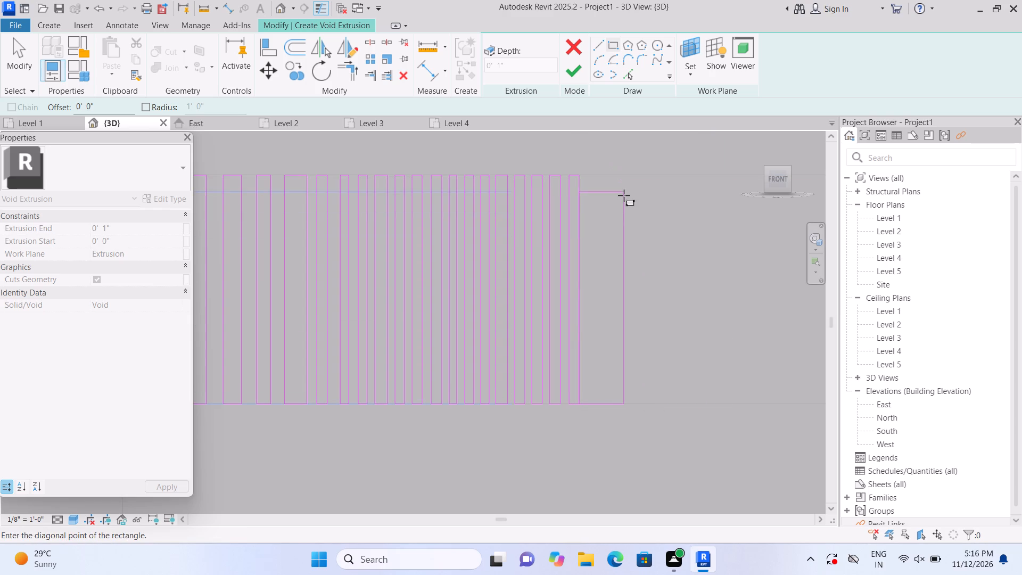
key(Escape)
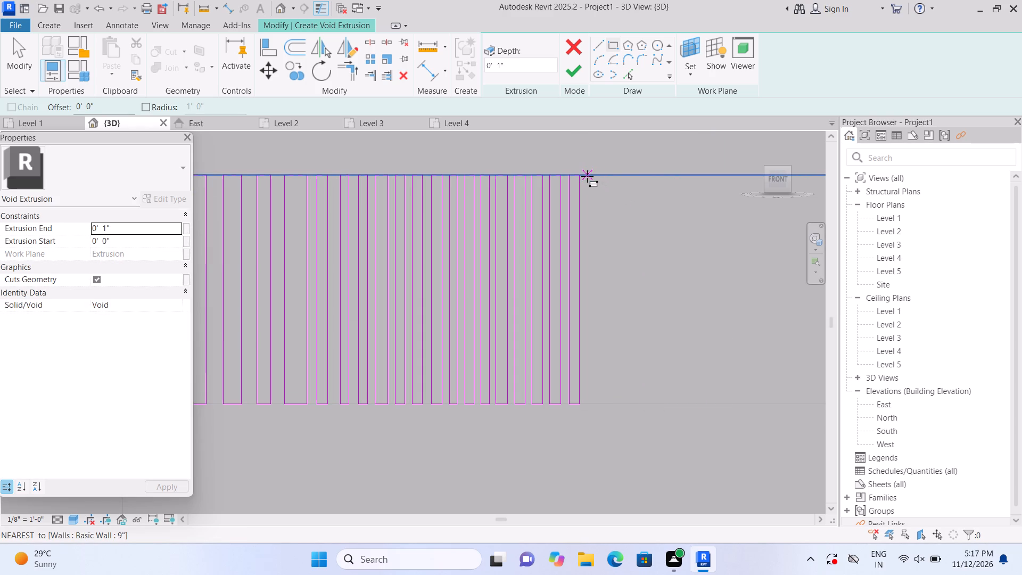
click(587, 176)
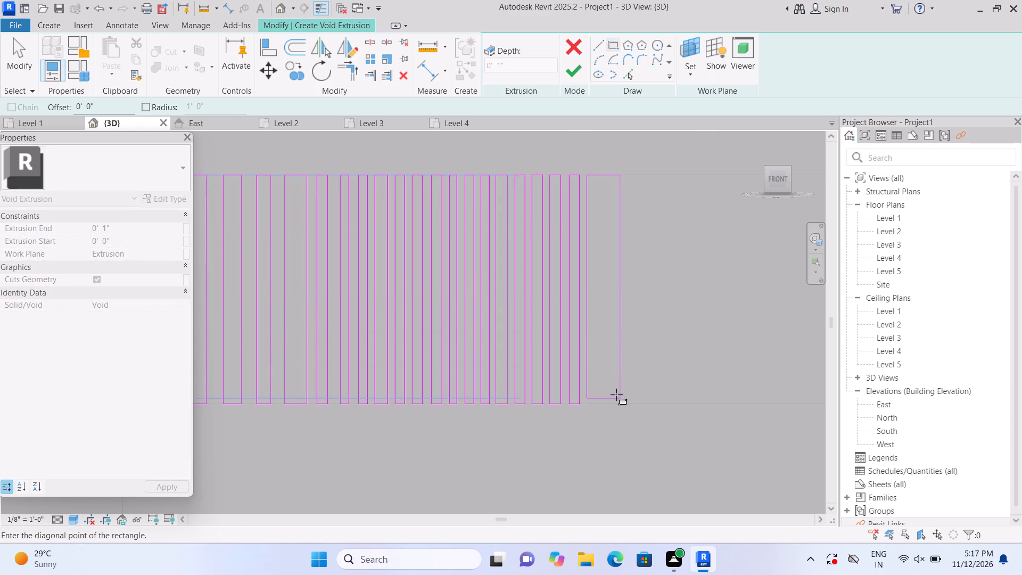
click(596, 399)
Continue the row with three full-height vertical rectangles, about 1 1/8", 1 1/2" and 1" wide, after the twenty-second one.
scroll(615, 390, down, 2)
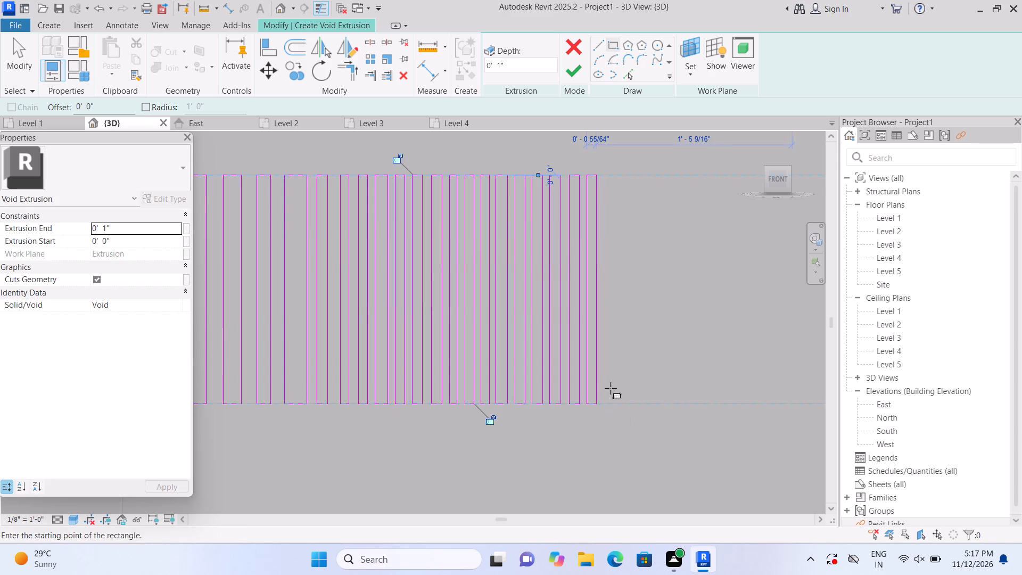
scroll(611, 388, down, 5)
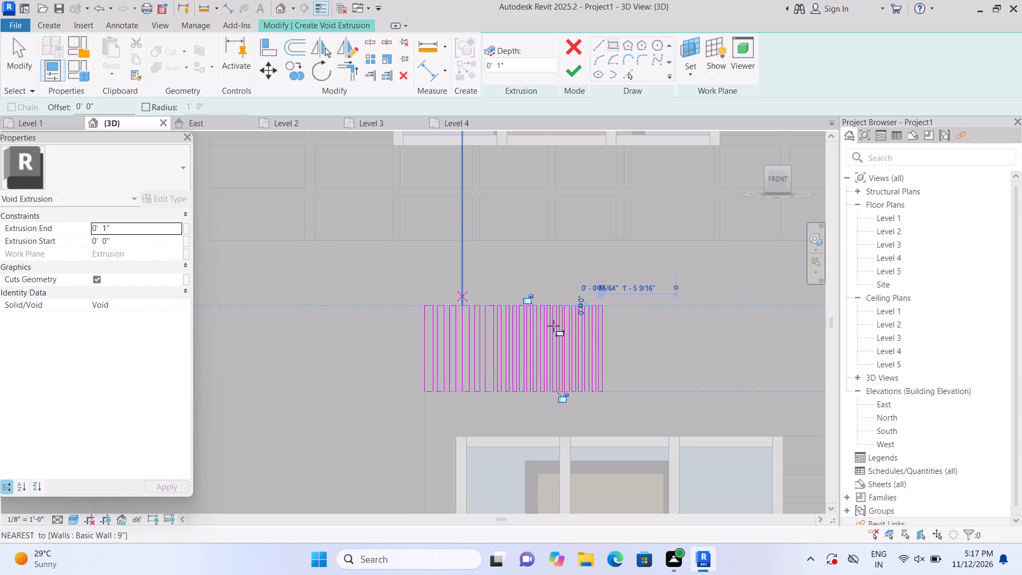
scroll(586, 327, down, 4)
scroll(626, 373, down, 2)
scroll(721, 366, down, 3)
scroll(762, 363, up, 8)
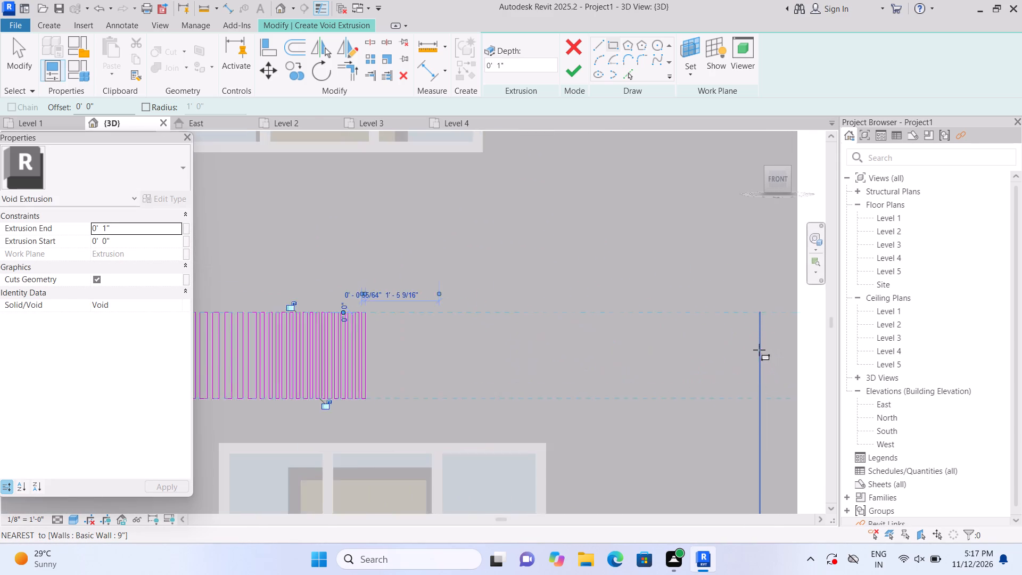
scroll(759, 350, up, 3)
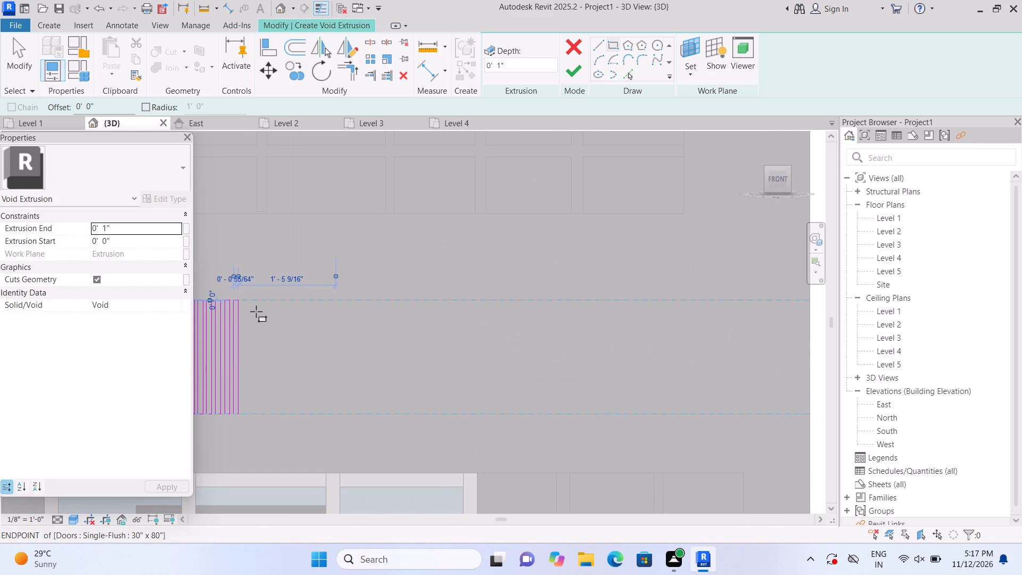
scroll(243, 319, up, 6)
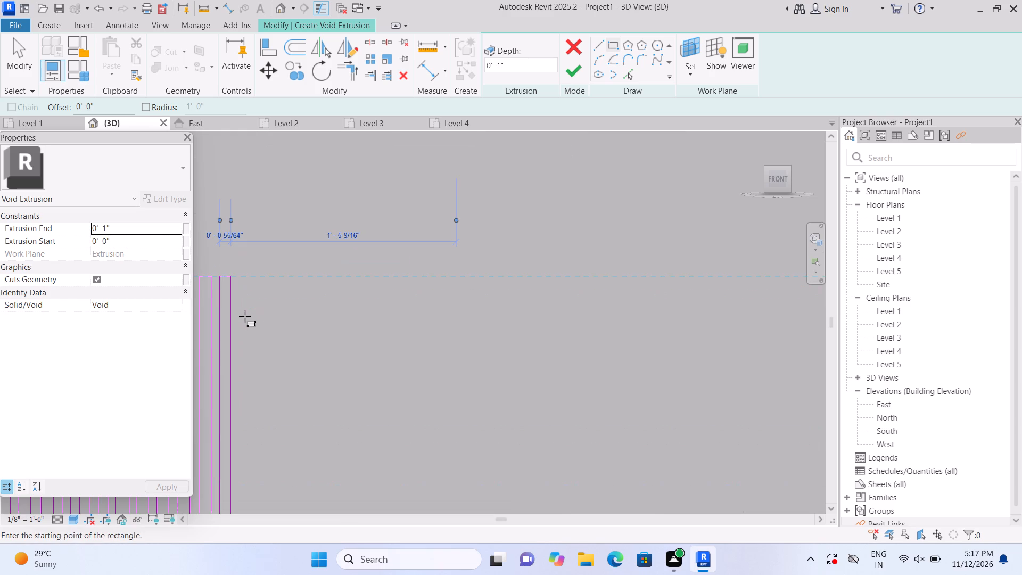
click(239, 278)
scroll(358, 415, down, 1)
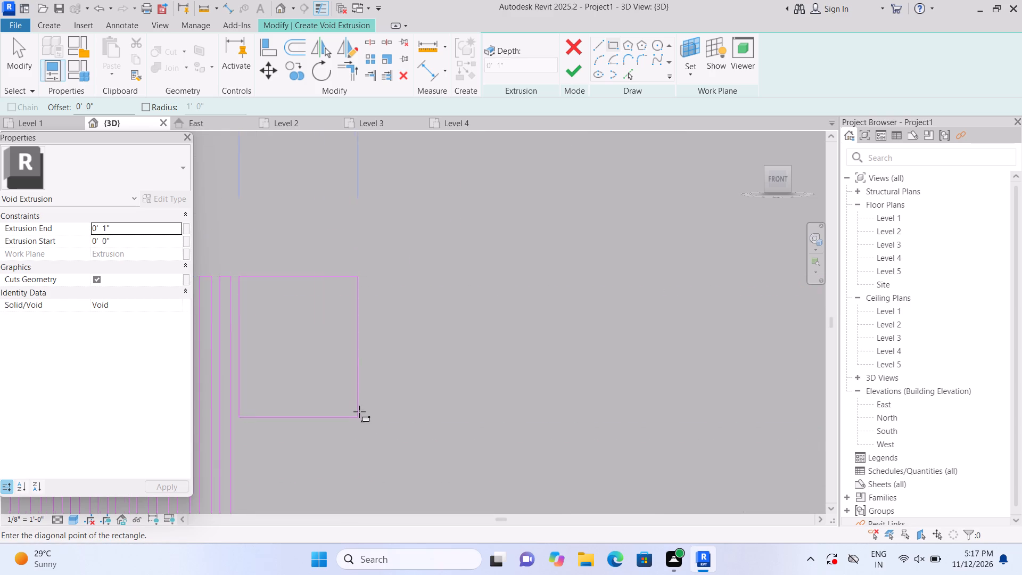
scroll(359, 412, down, 1)
middle_drag(359, 445, 395, 330)
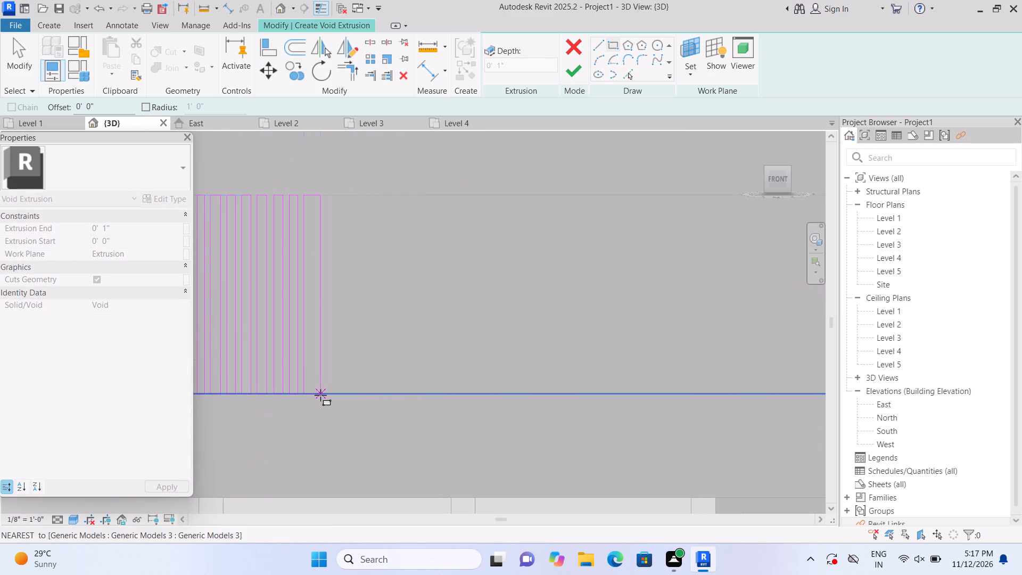
click(315, 394)
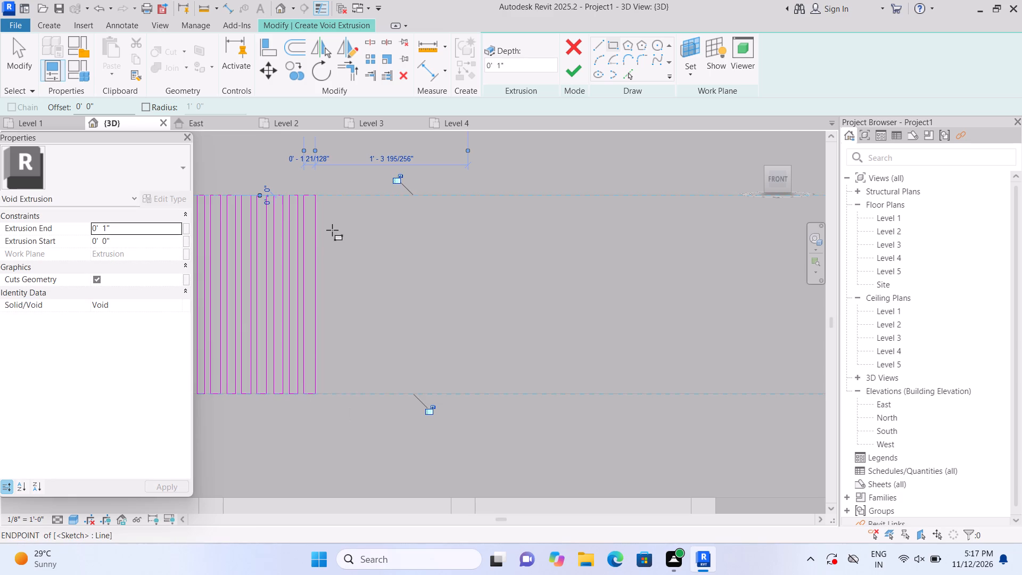
click(324, 197)
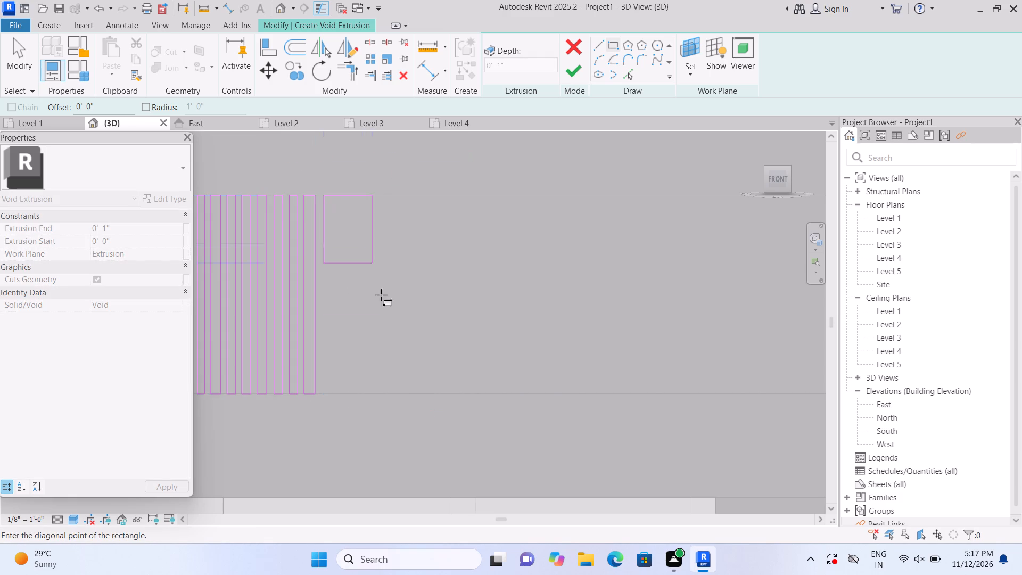
click(338, 397)
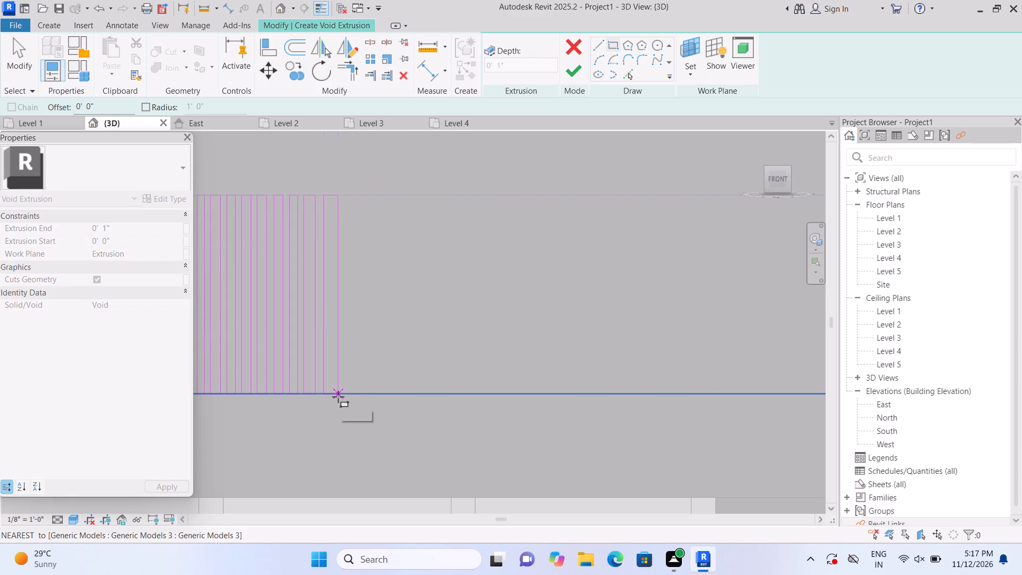
click(347, 194)
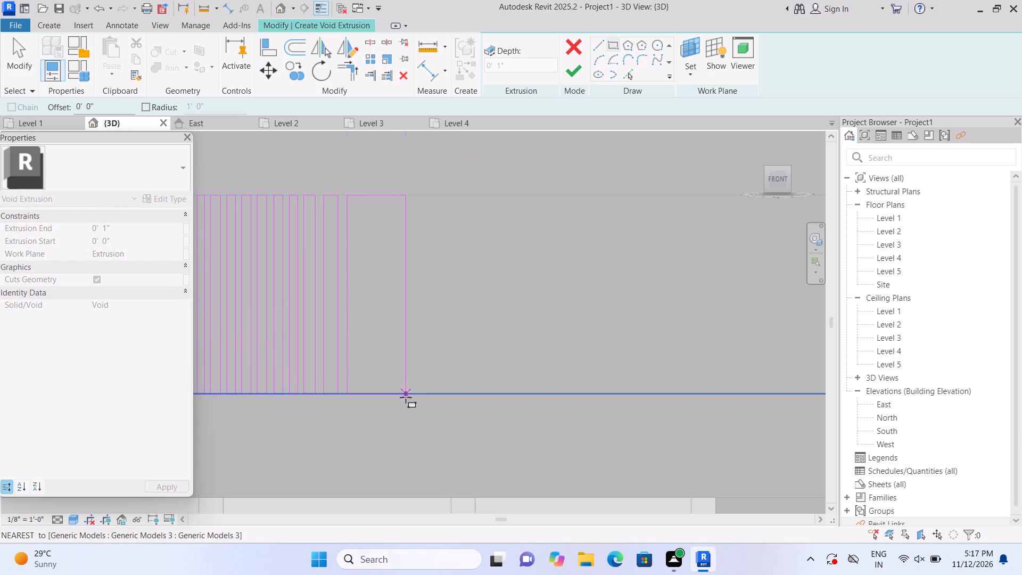
click(357, 398)
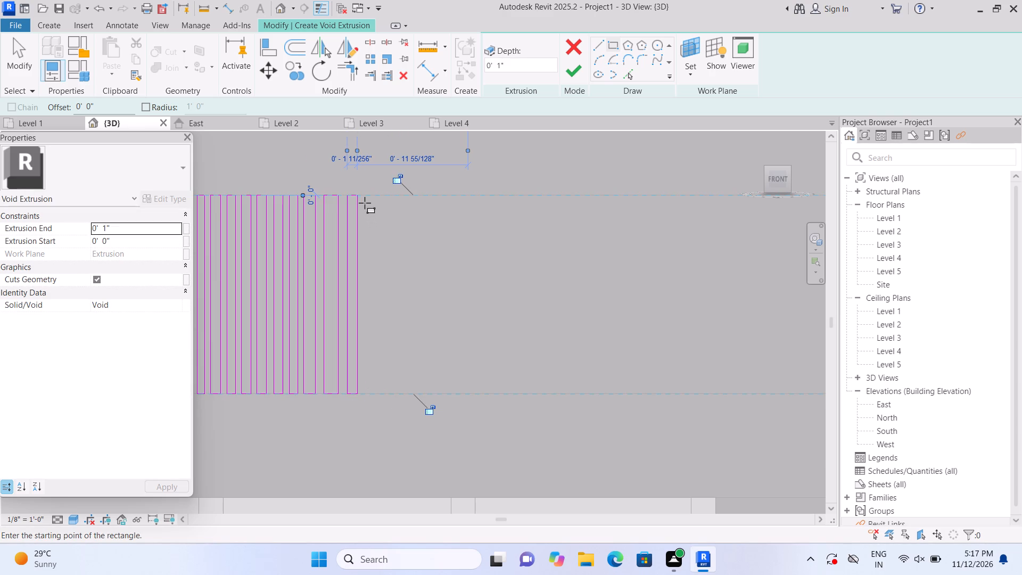
Extend the row above the ground-floor window with four more closely spaced full-height vertical rectangles, each about 7/8" to 1 1/2" wide.
click(365, 198)
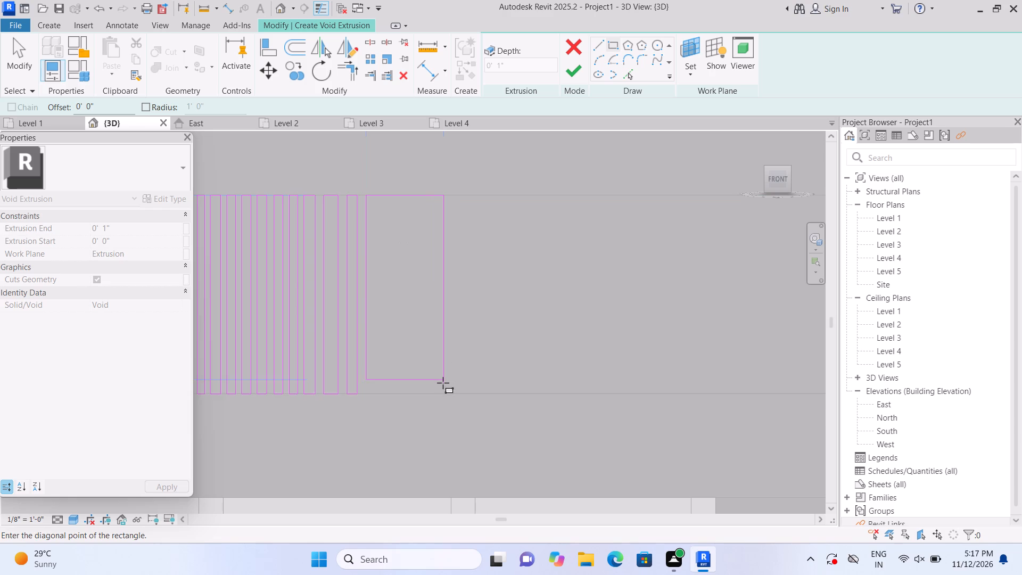
click(375, 391)
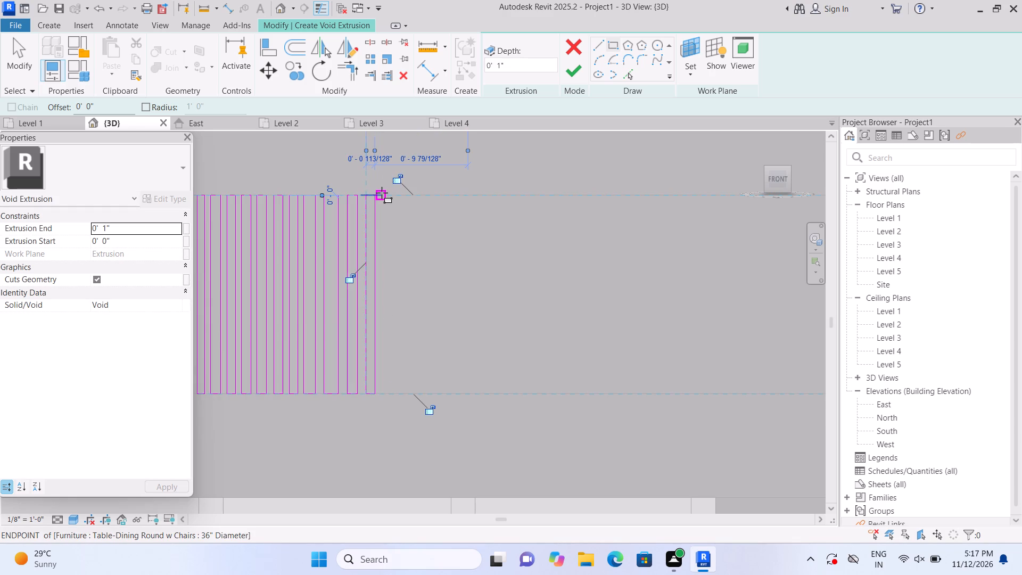
click(382, 193)
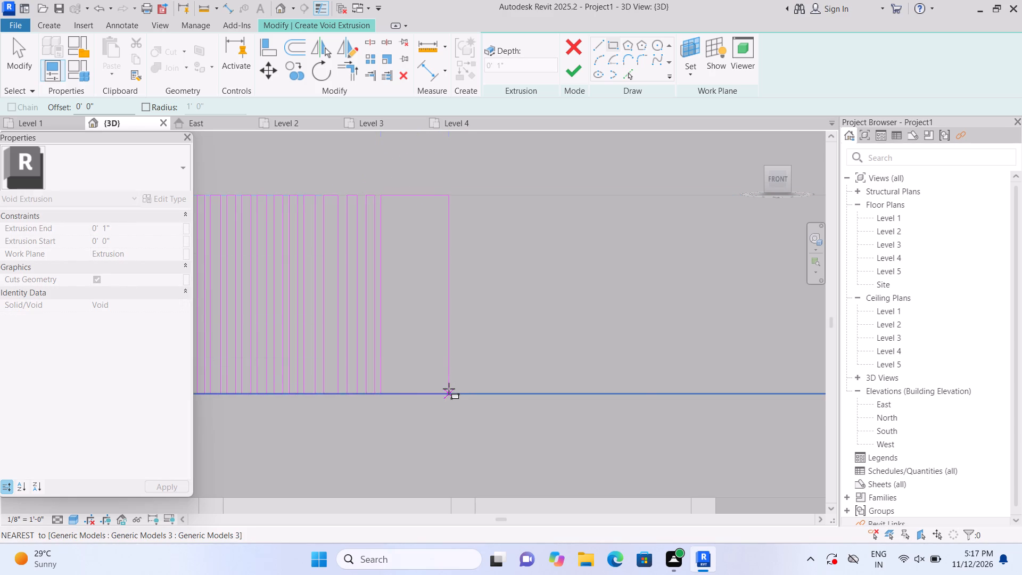
click(395, 391)
click(406, 195)
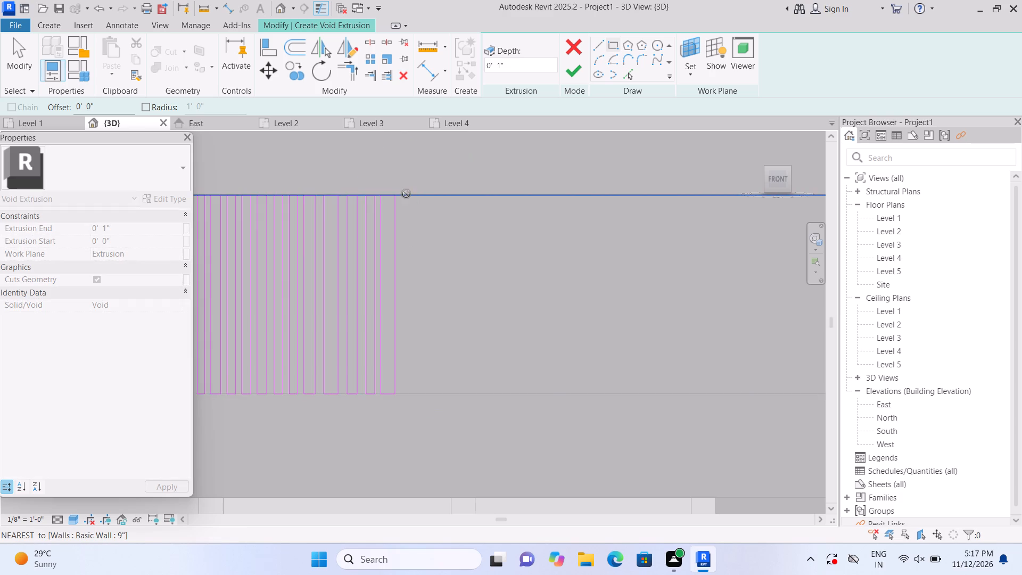
click(416, 391)
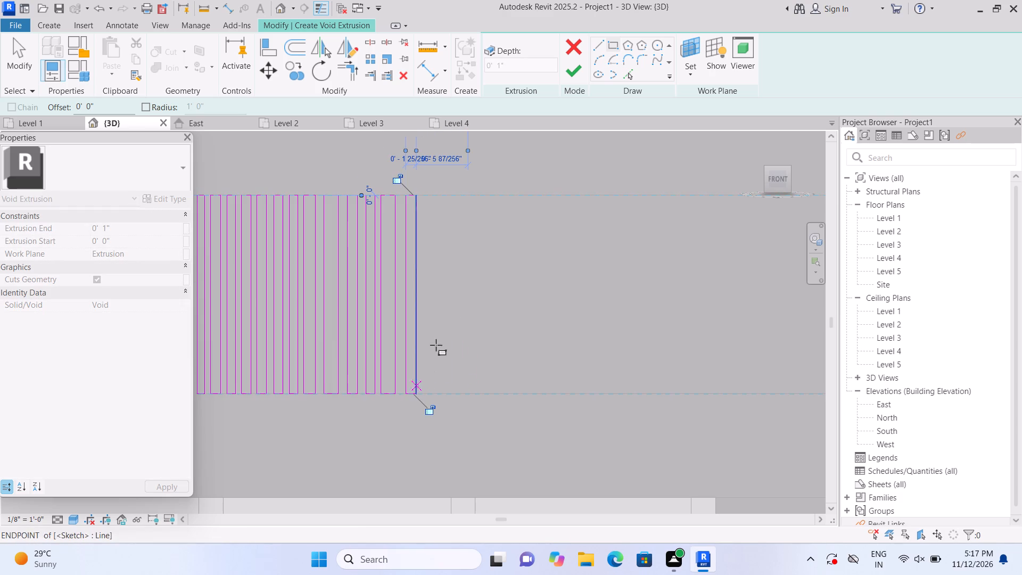
click(426, 198)
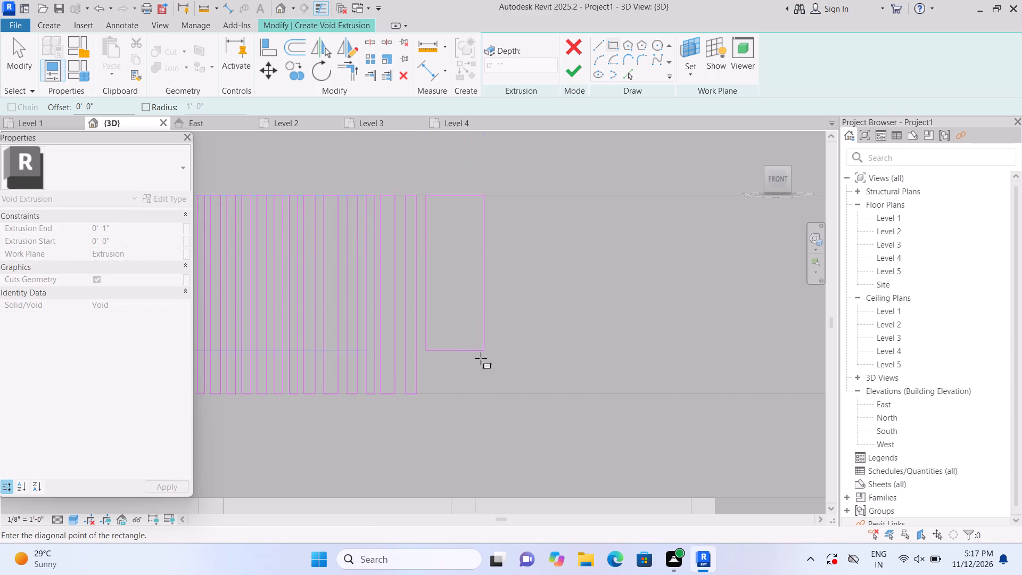
click(438, 390)
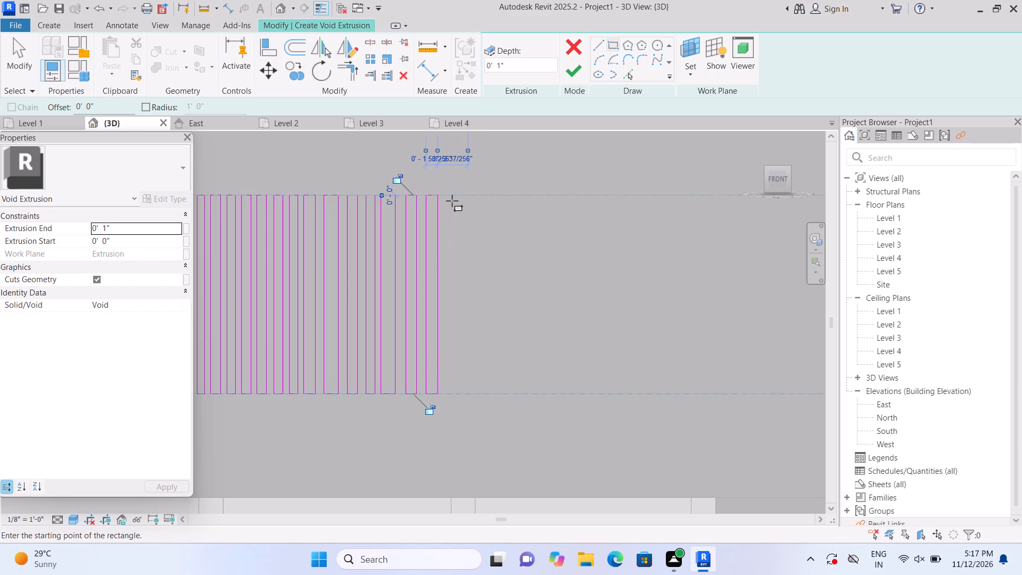
double_click(449, 195)
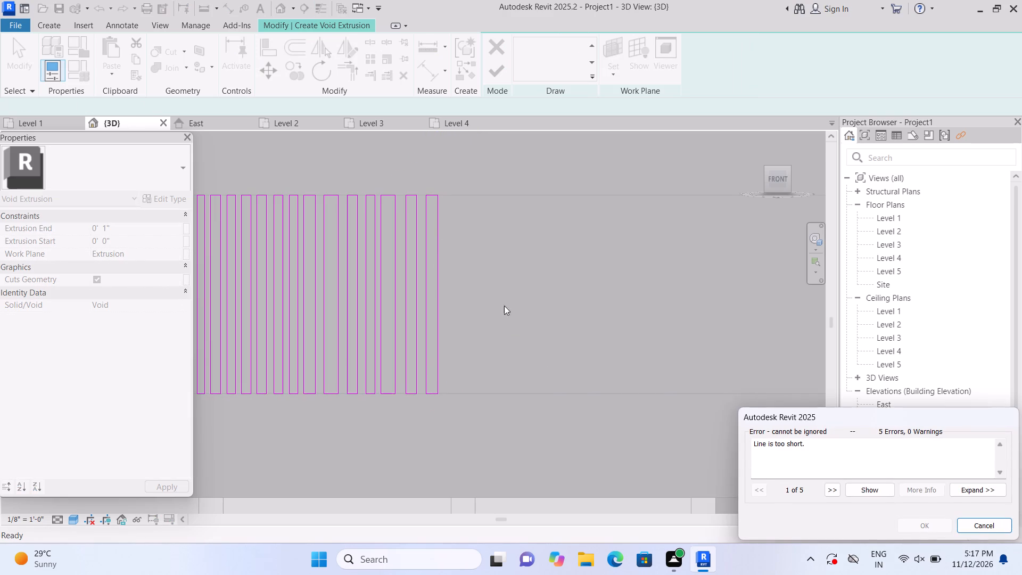
click(993, 524)
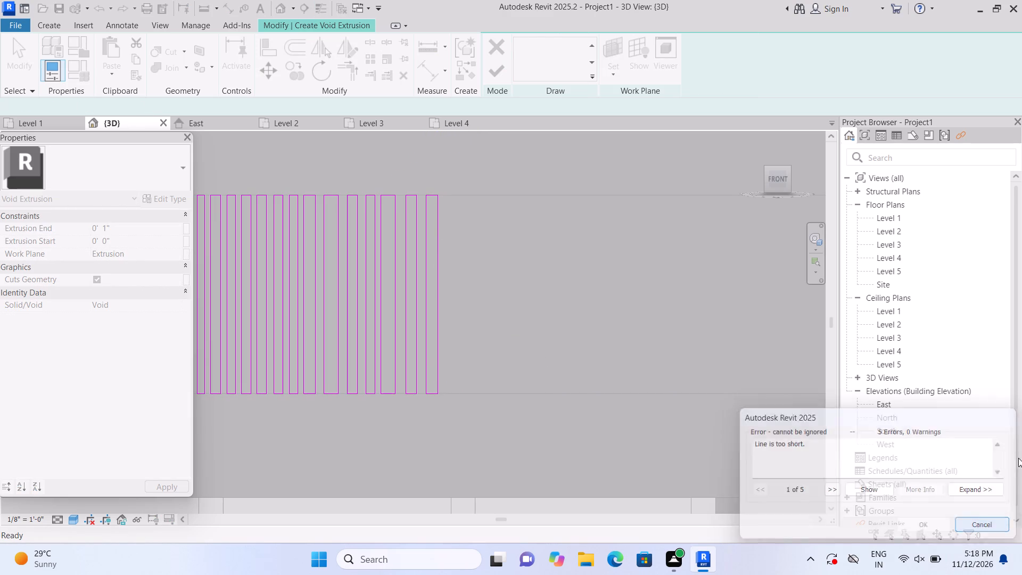
Continue the groove row above the ground-floor window with three more full-height vertical rectangles, each roughly 1" wide, after the twenty-ninth one.
click(533, 46)
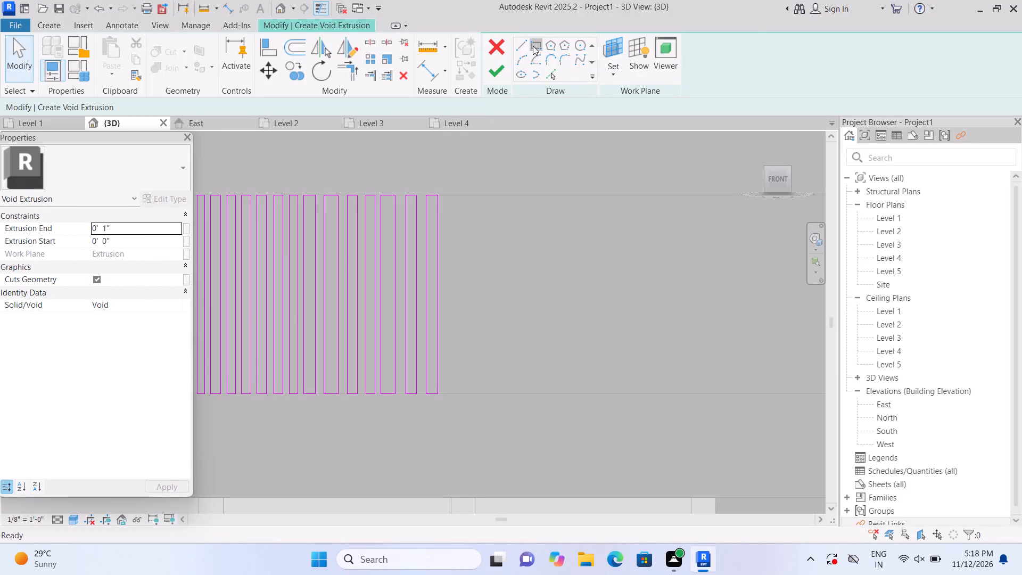
click(447, 200)
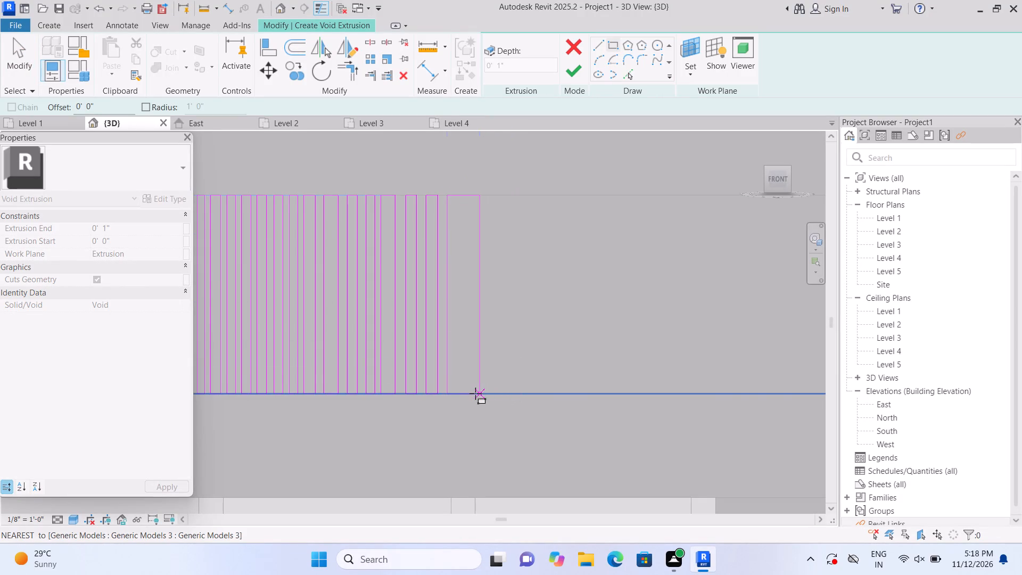
click(457, 390)
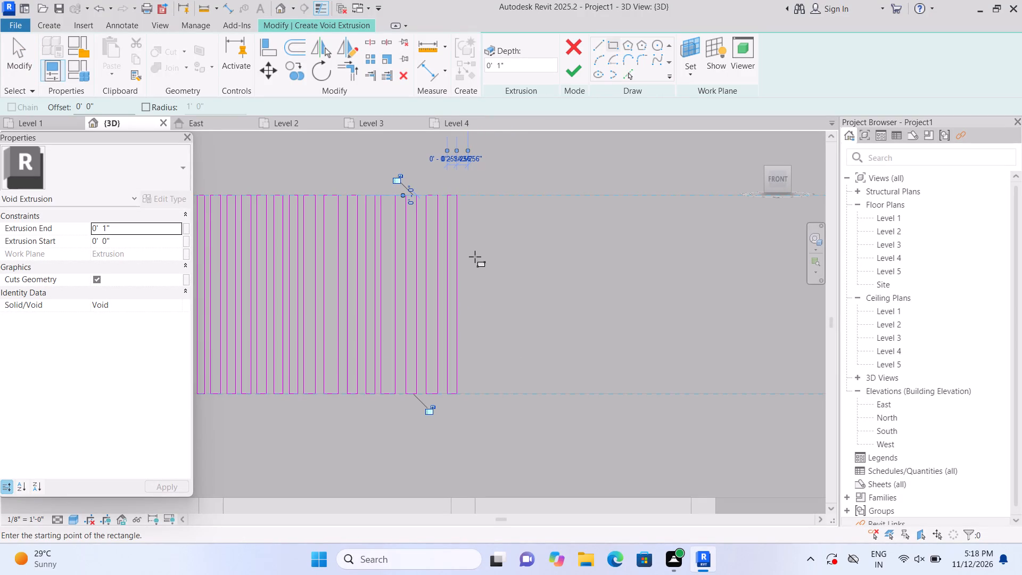
key(Escape)
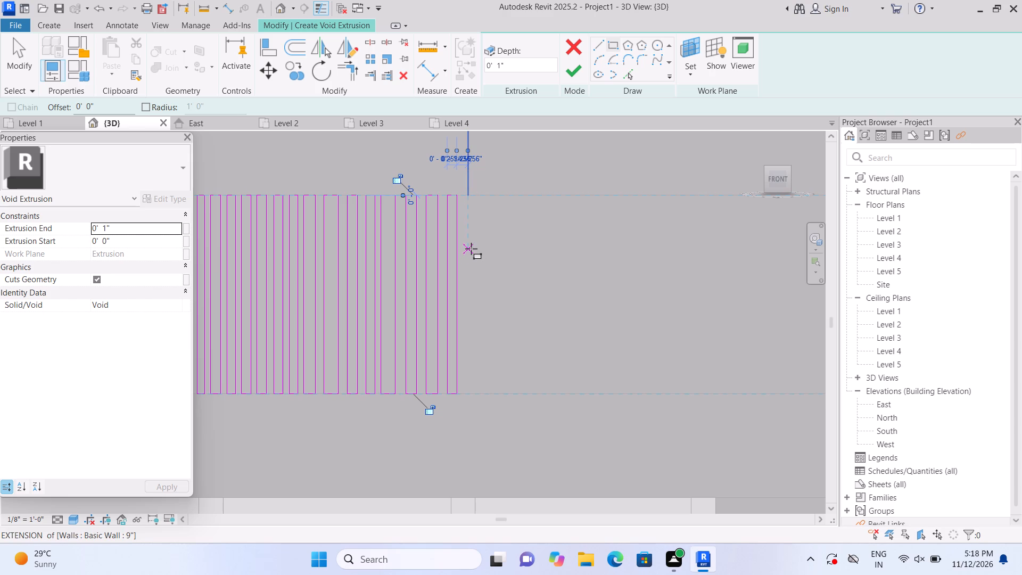
click(463, 198)
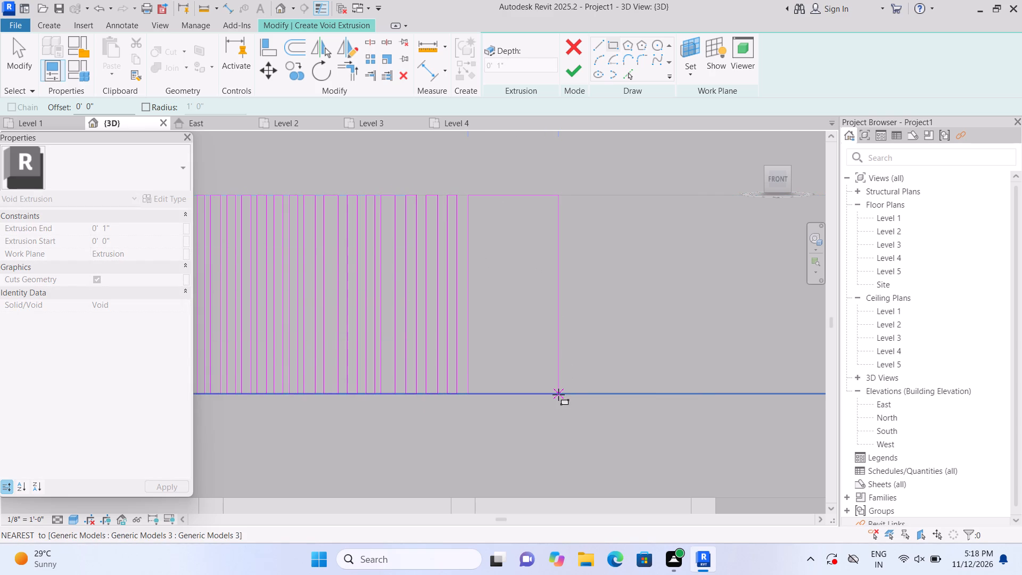
double_click(477, 395)
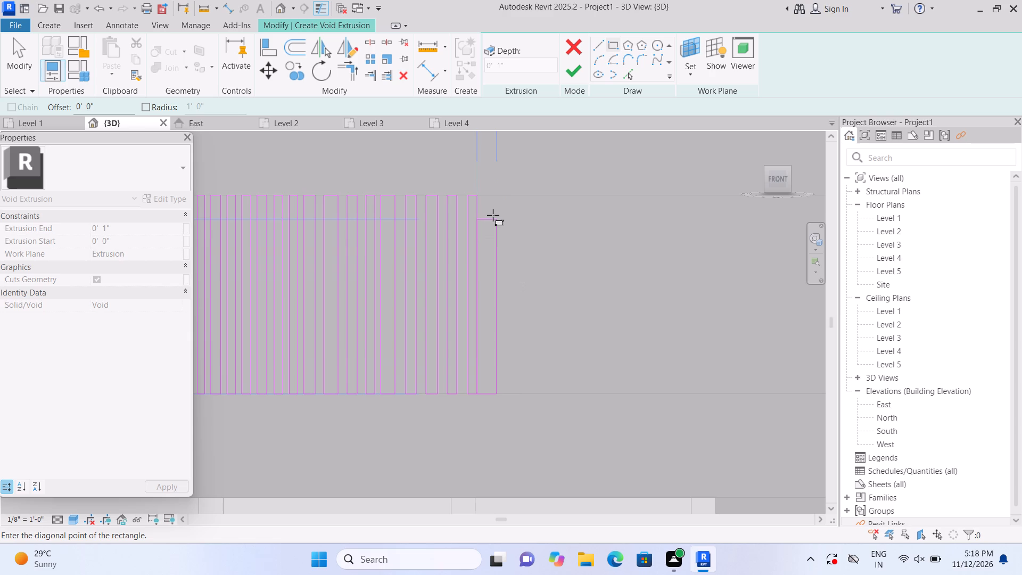
key(Escape)
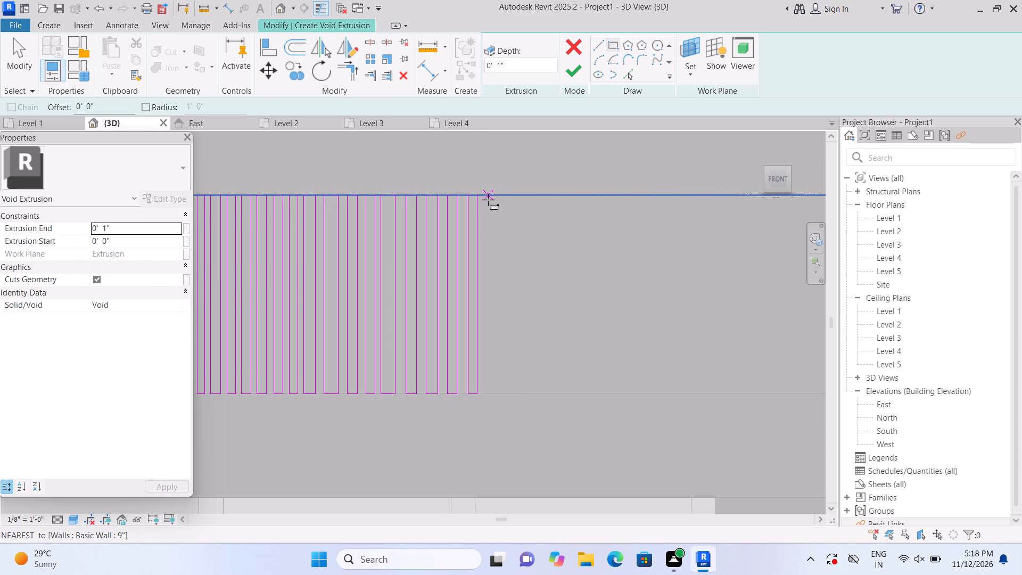
click(486, 199)
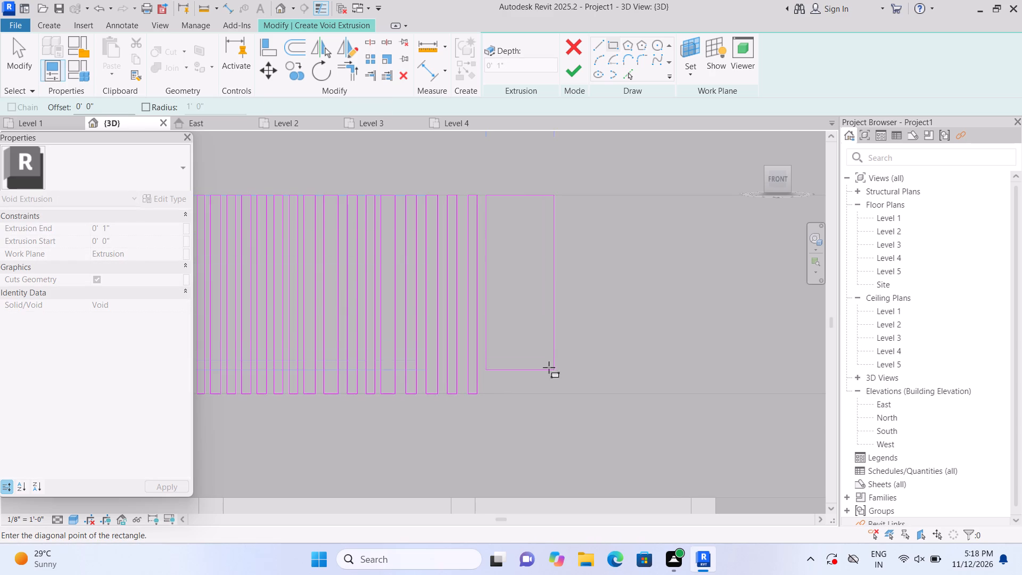
double_click(498, 390)
key(Escape)
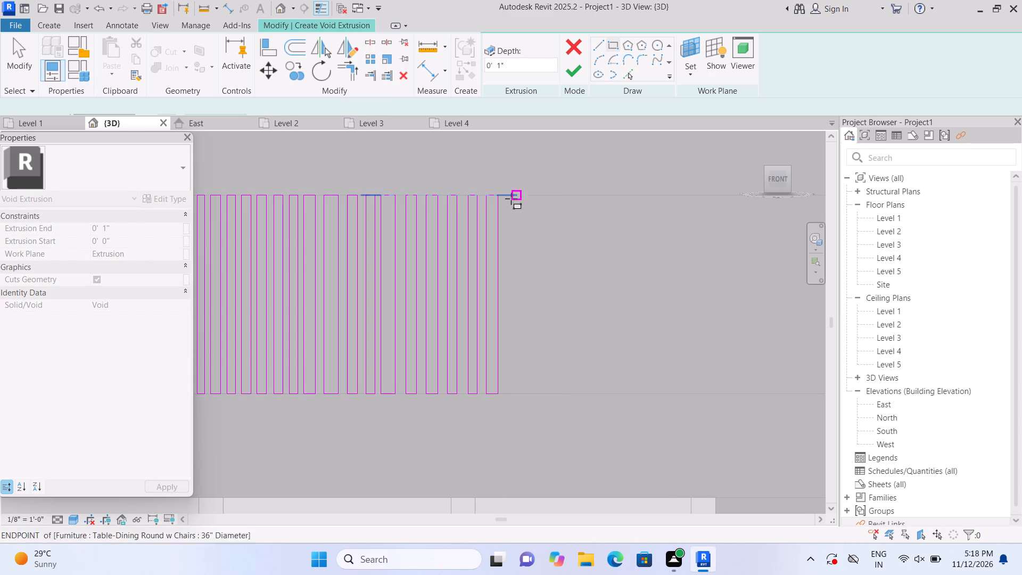
double_click(505, 196)
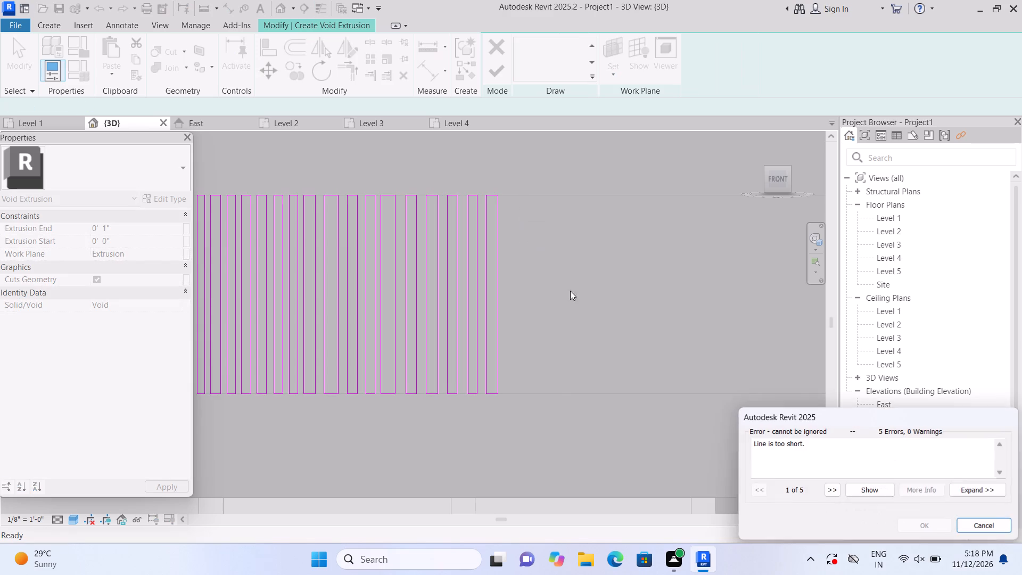
click(985, 523)
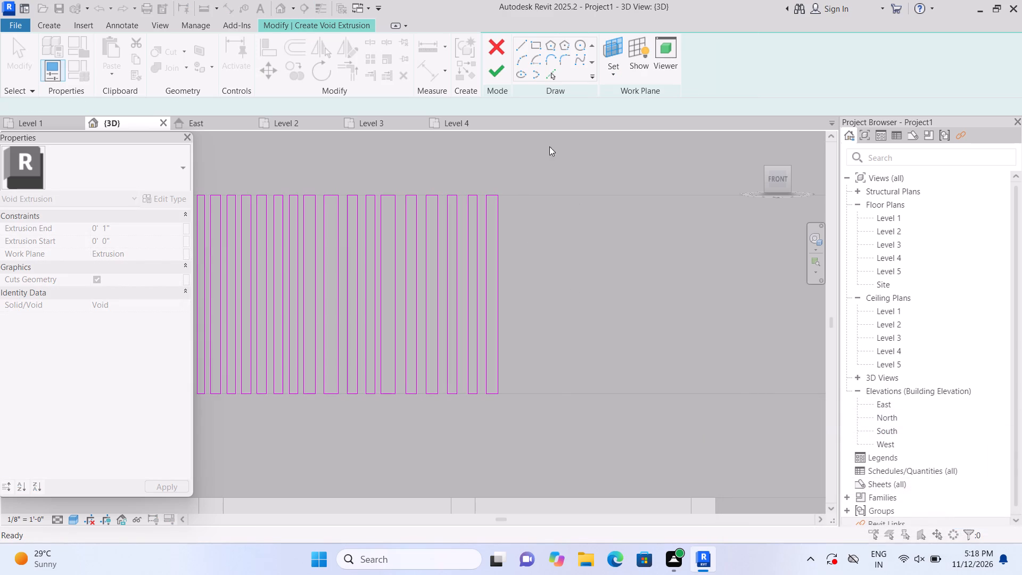
Add three more closely spaced full-height vertical rectangles, about 1 3/8", 1 3/16" and 1 3/16" wide, after the thirty-second one.
click(537, 44)
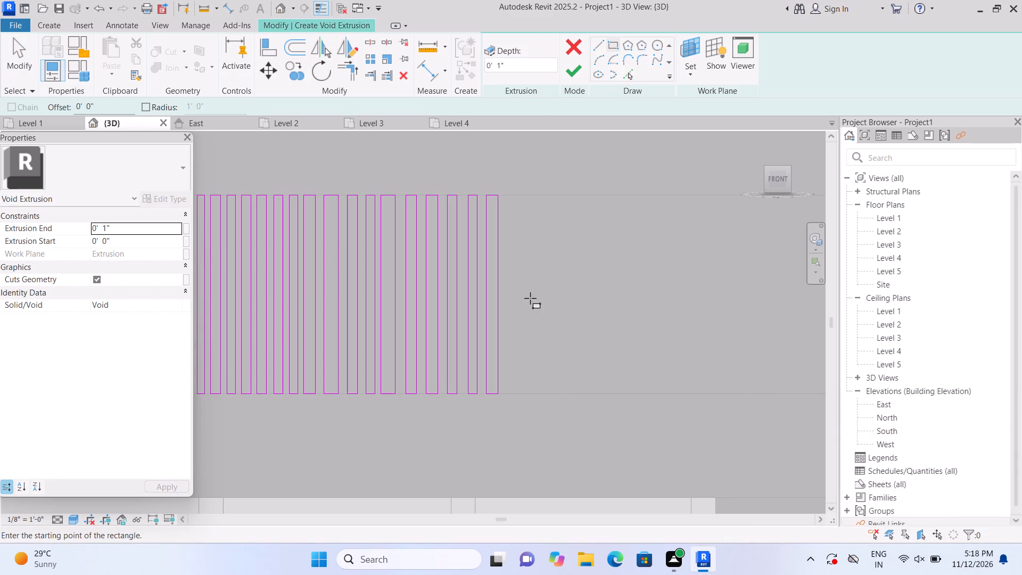
click(506, 198)
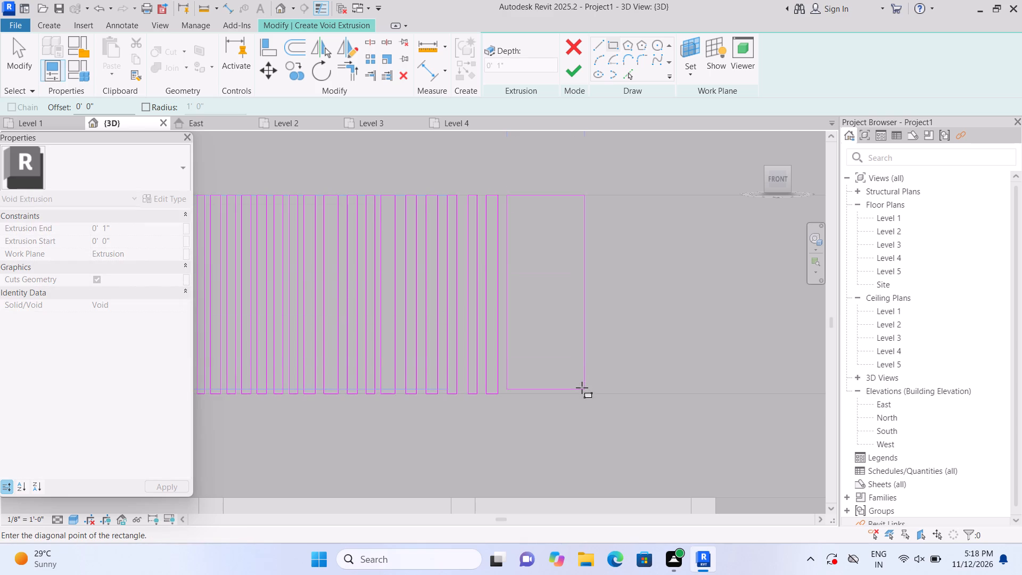
click(520, 392)
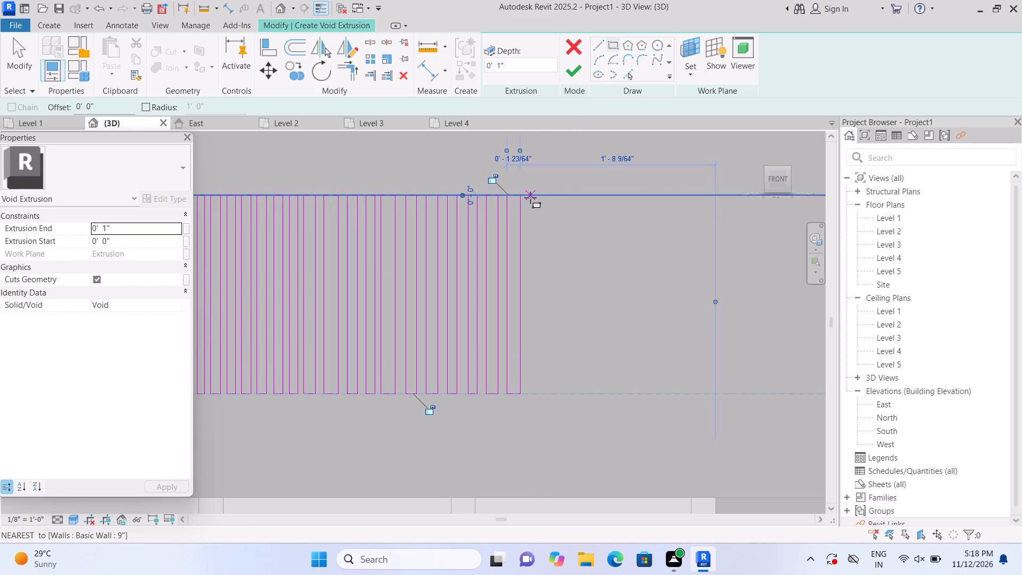
click(530, 198)
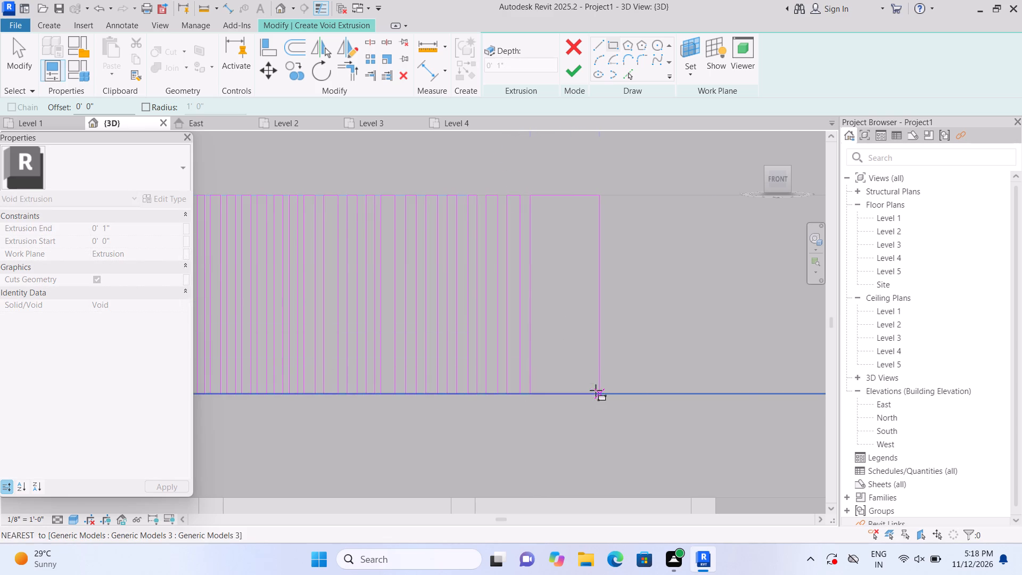
click(542, 388)
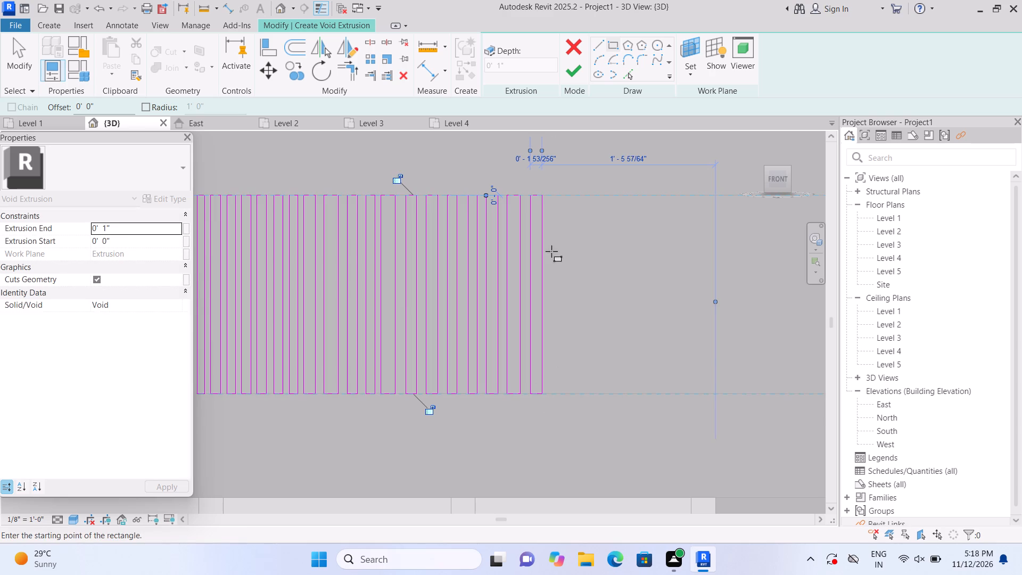
click(550, 201)
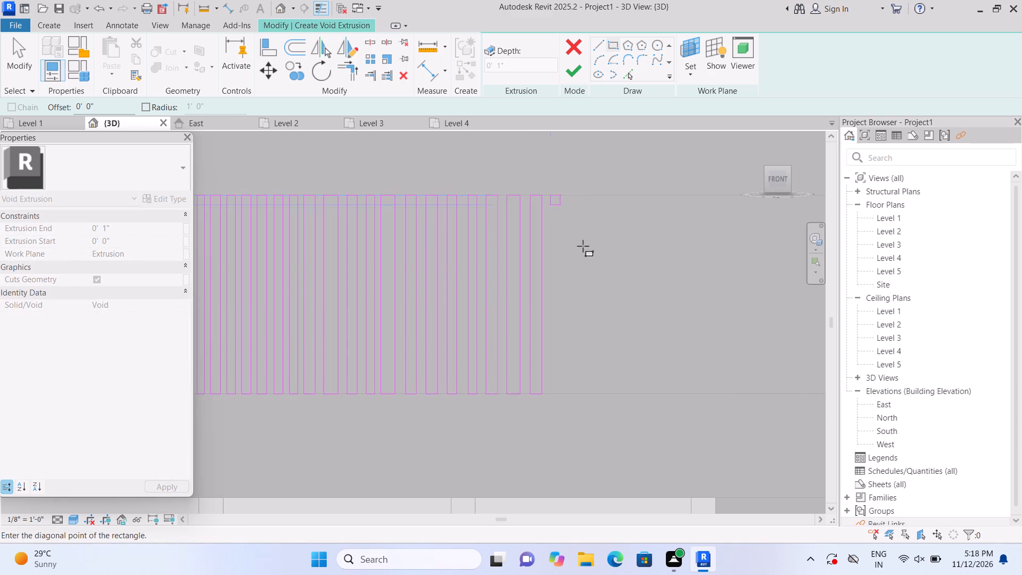
click(562, 389)
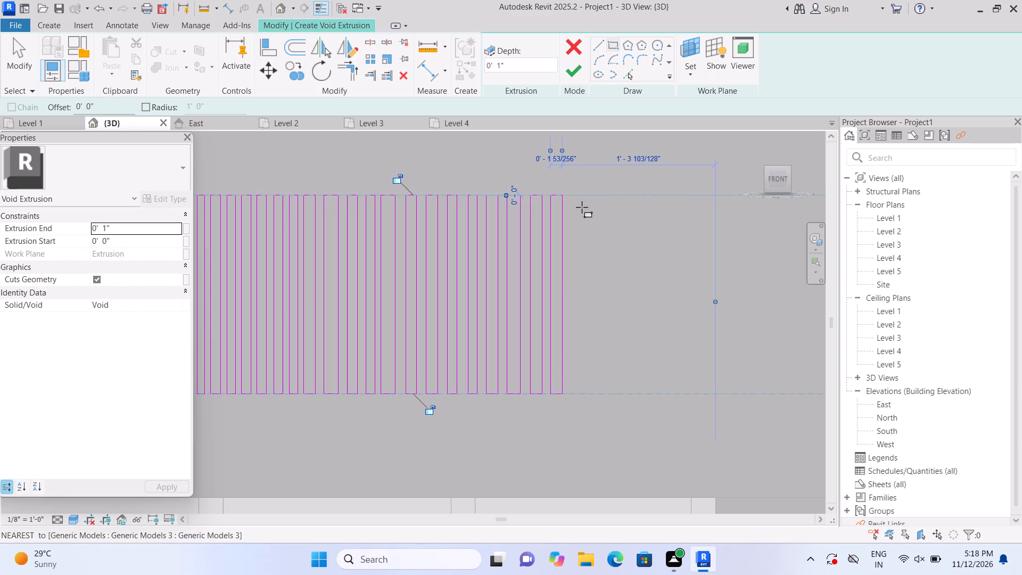
Sketch three full-height vertical rectangles, about 3/4", 1 3/8" and 1" wide, closely spaced after the thirty-fifth one.
click(568, 193)
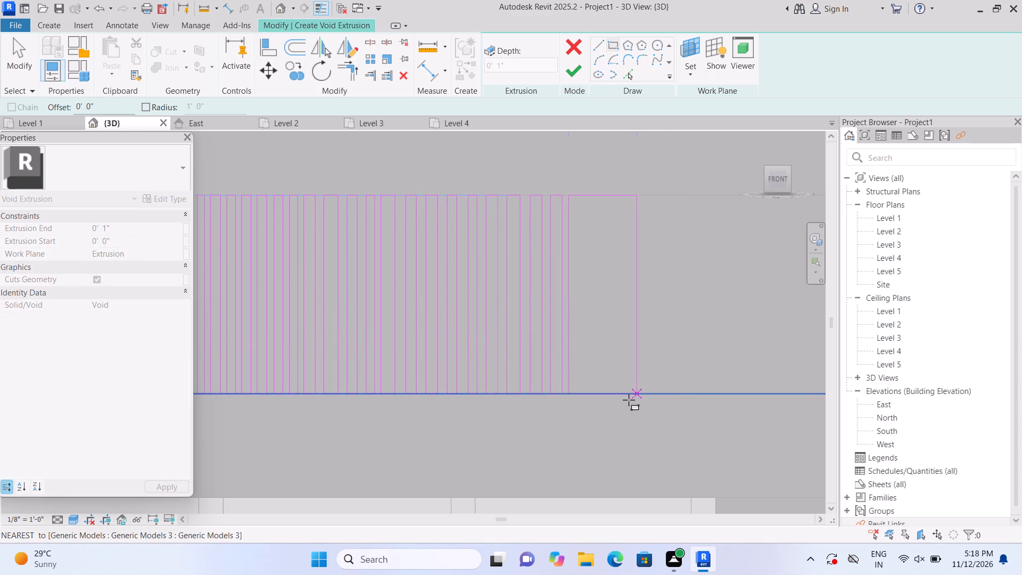
click(575, 397)
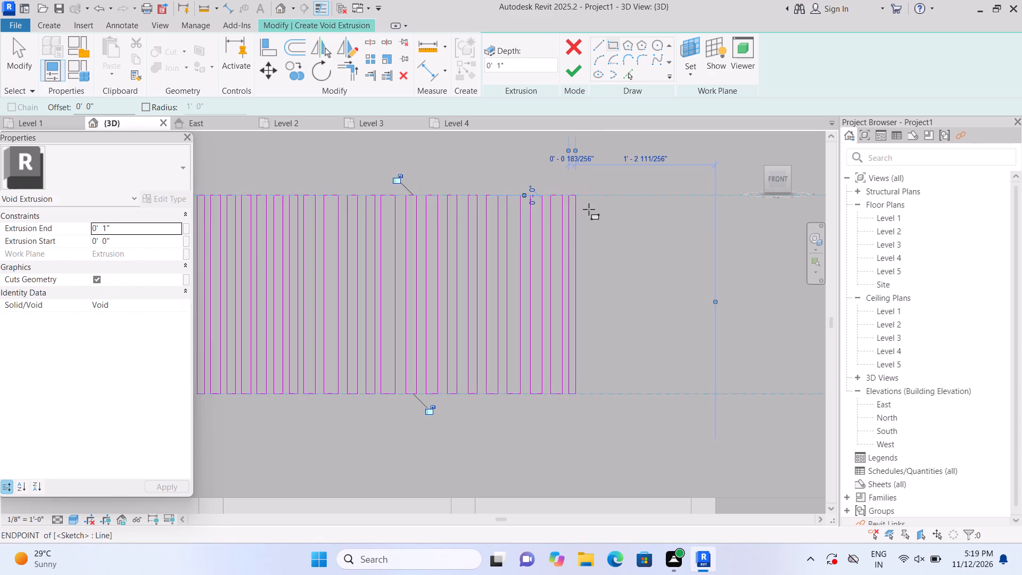
click(583, 199)
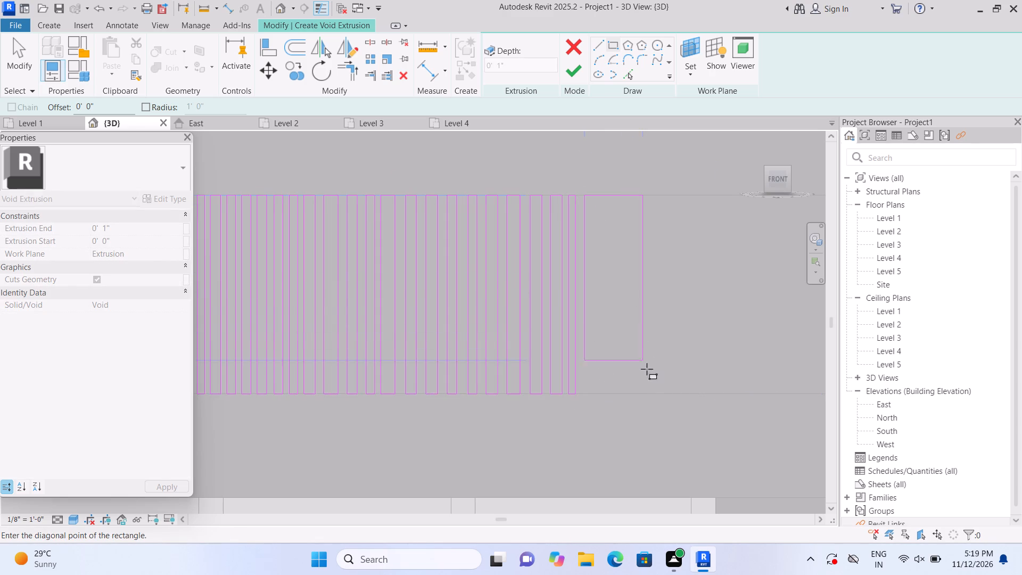
click(598, 391)
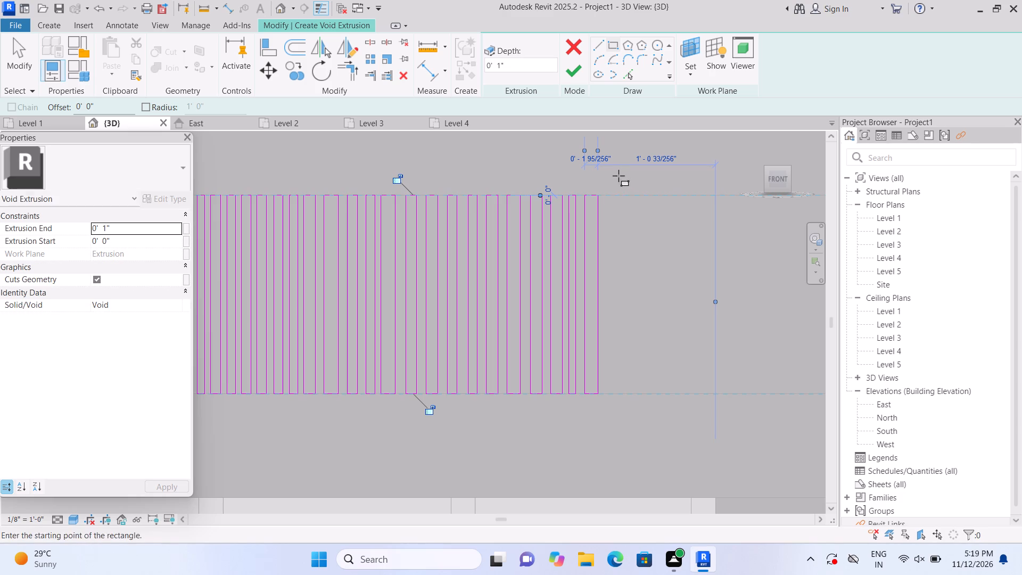
click(607, 194)
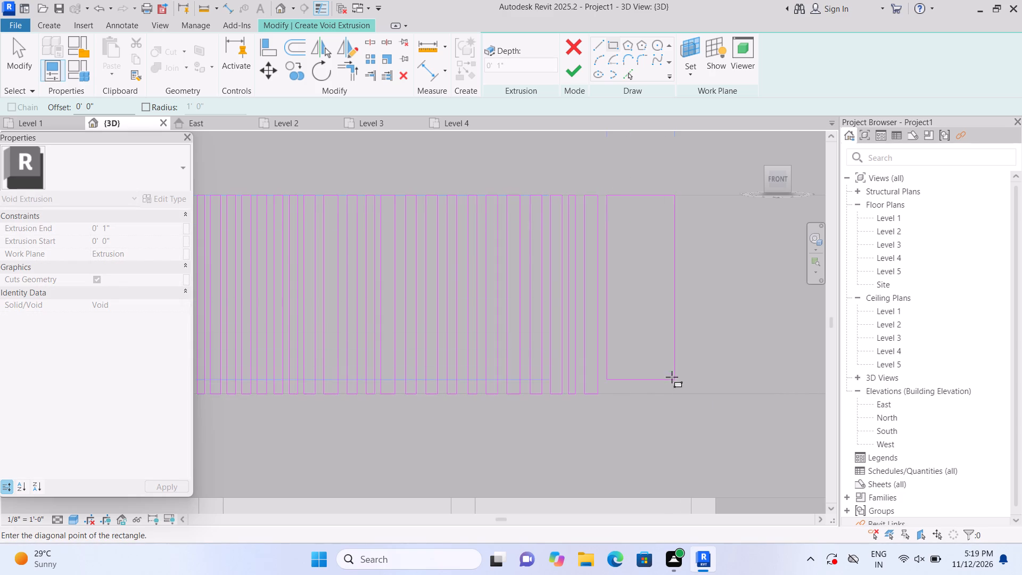
click(616, 389)
Extend the row with three more full-height vertical rectangles, each about 1 3/16" to 1 5/8" wide, closely spaced after the thirty-eighth one.
middle_drag(645, 302, 468, 279)
scroll(468, 278, down, 1)
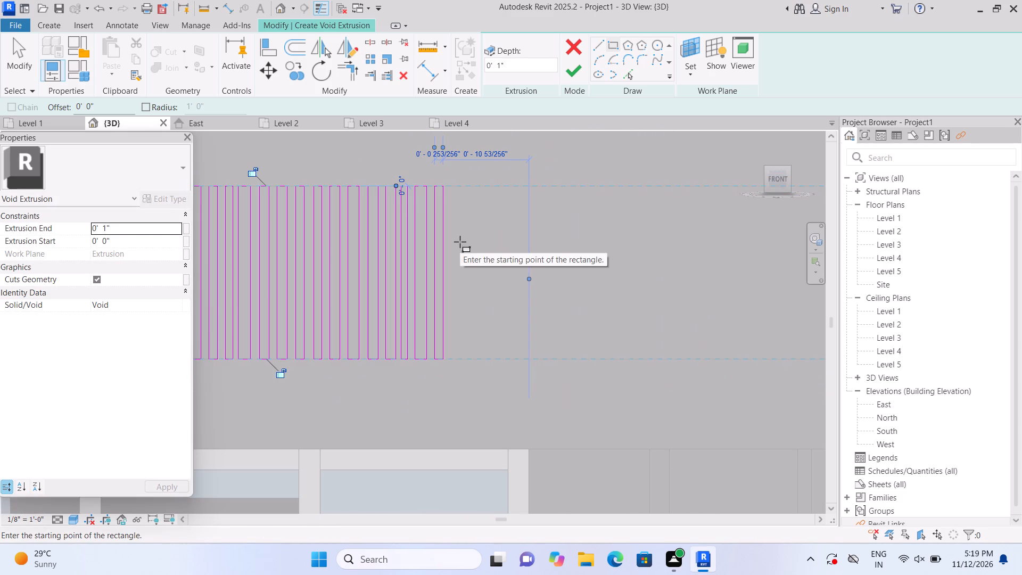
key(Escape)
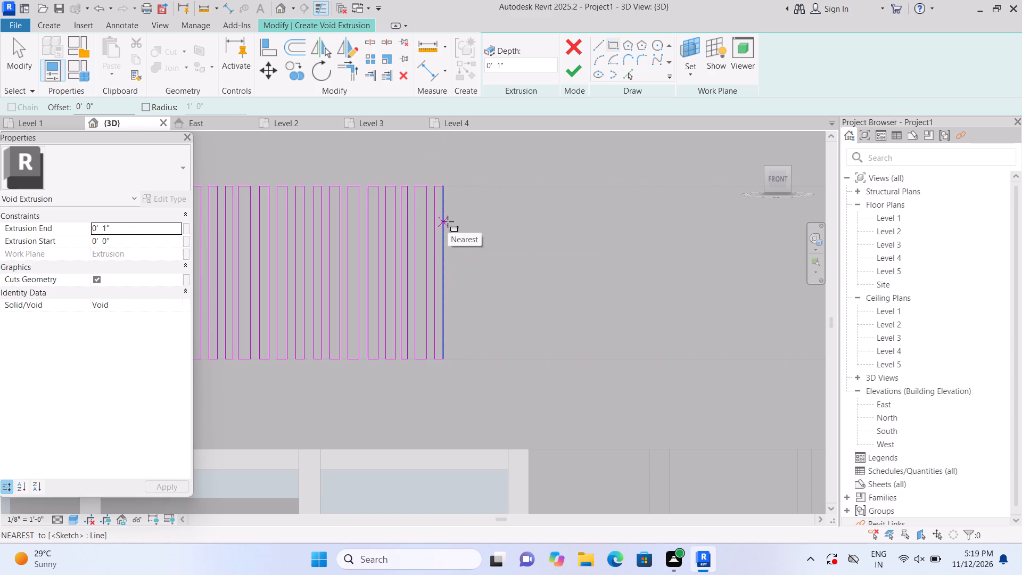
click(451, 191)
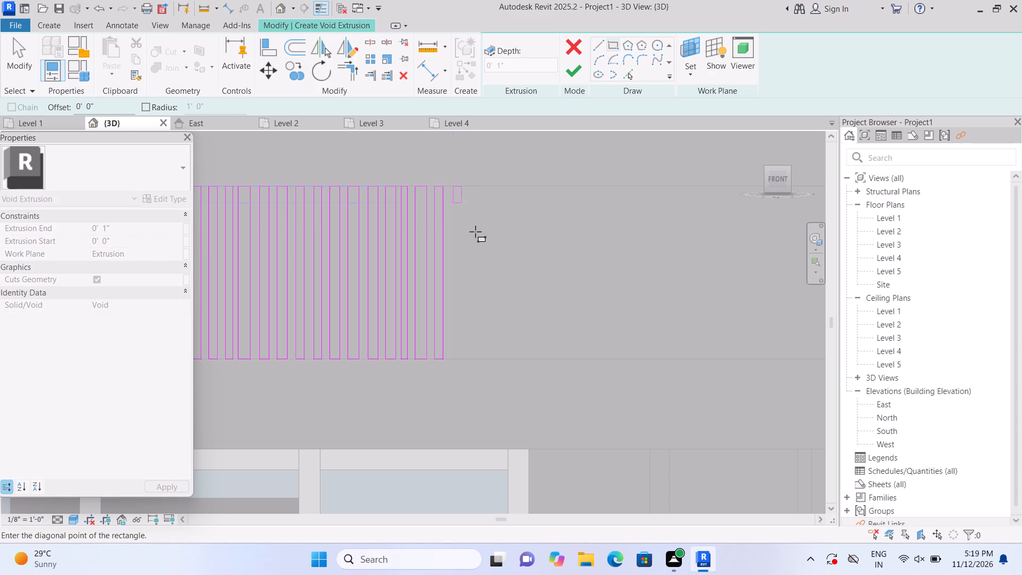
click(463, 358)
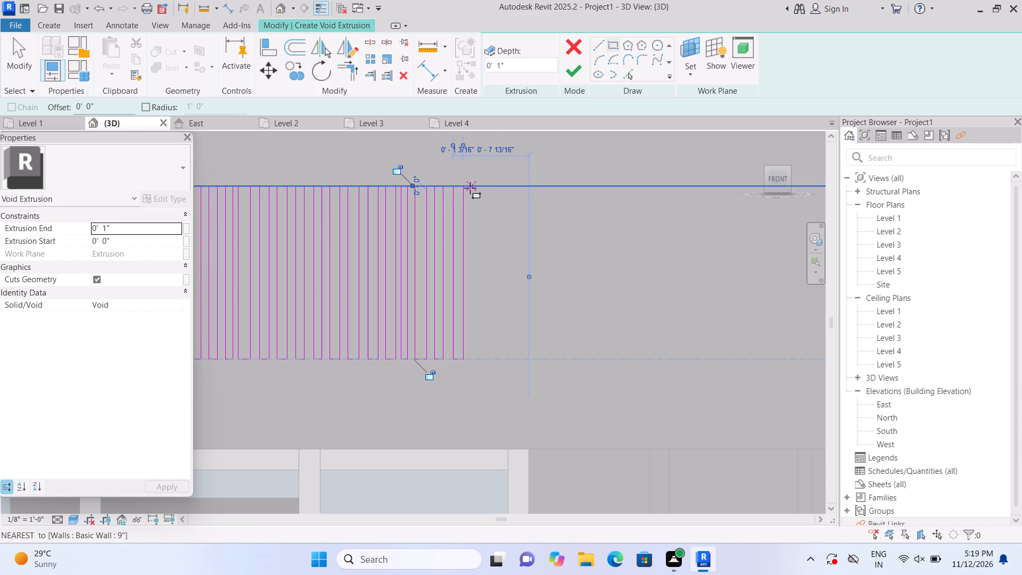
click(471, 190)
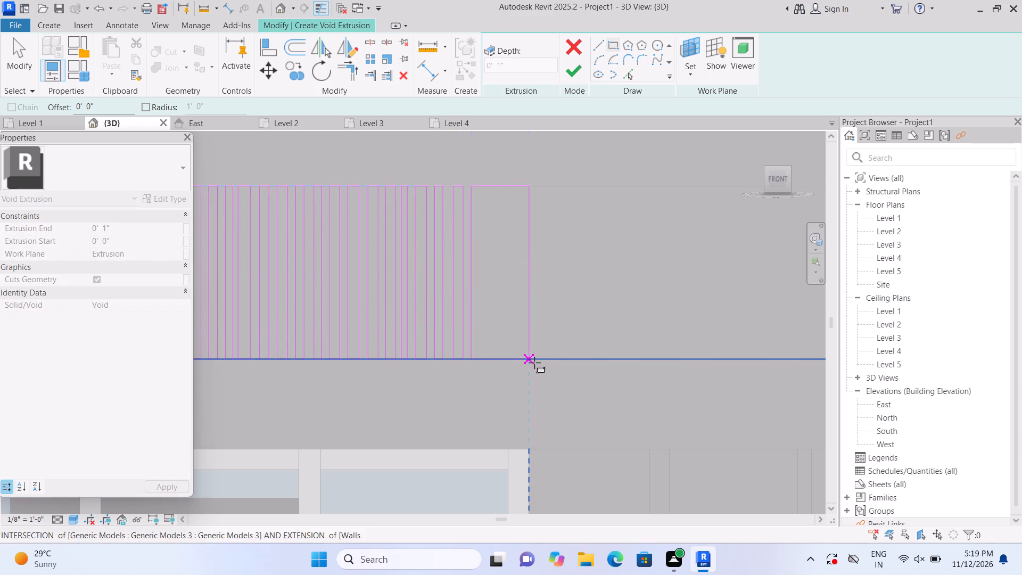
click(483, 359)
click(491, 188)
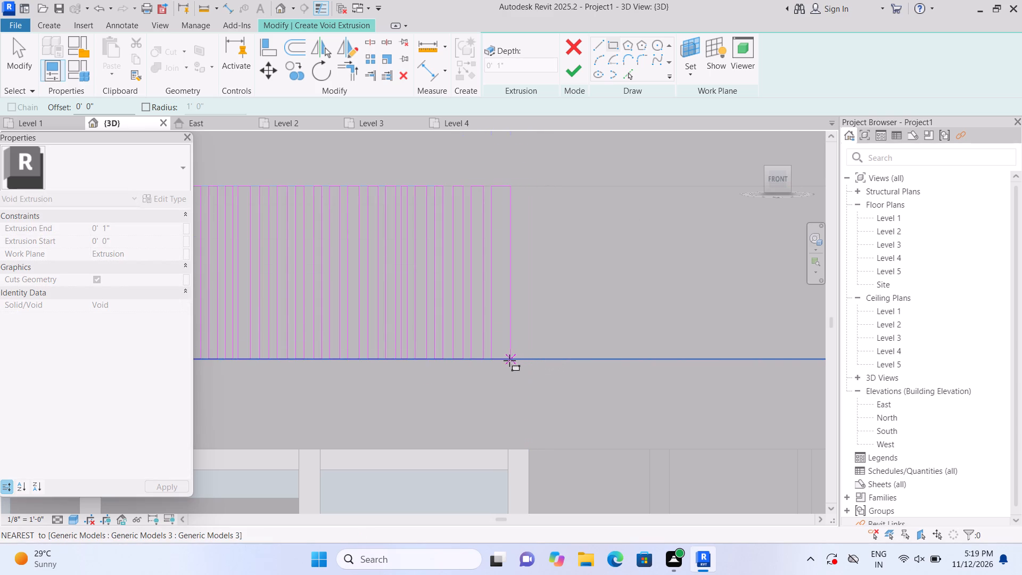
click(505, 360)
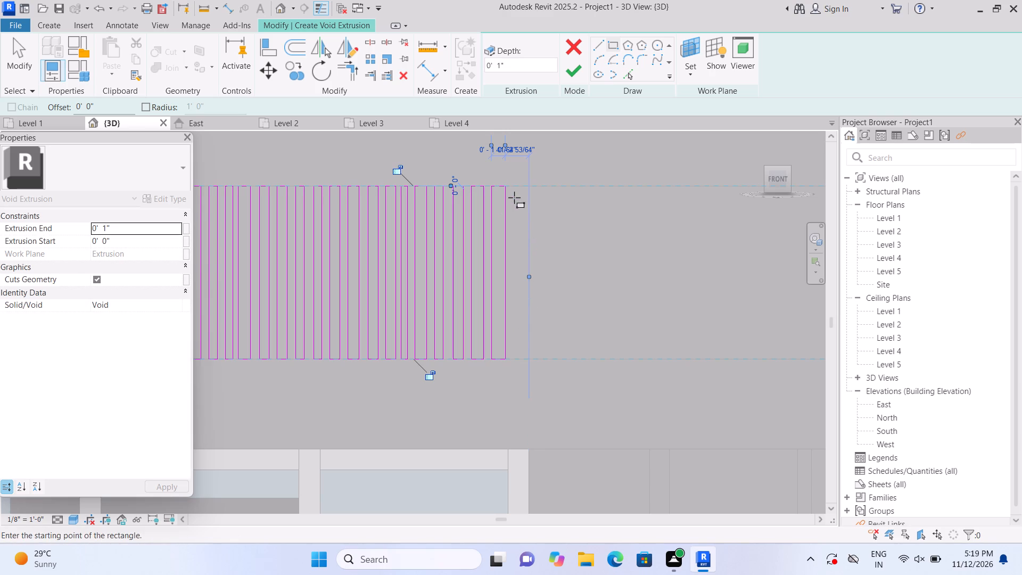
Continue the row past the window's edge with three more full-height vertical rectangles, the last one about 1 5/8" wide.
click(512, 188)
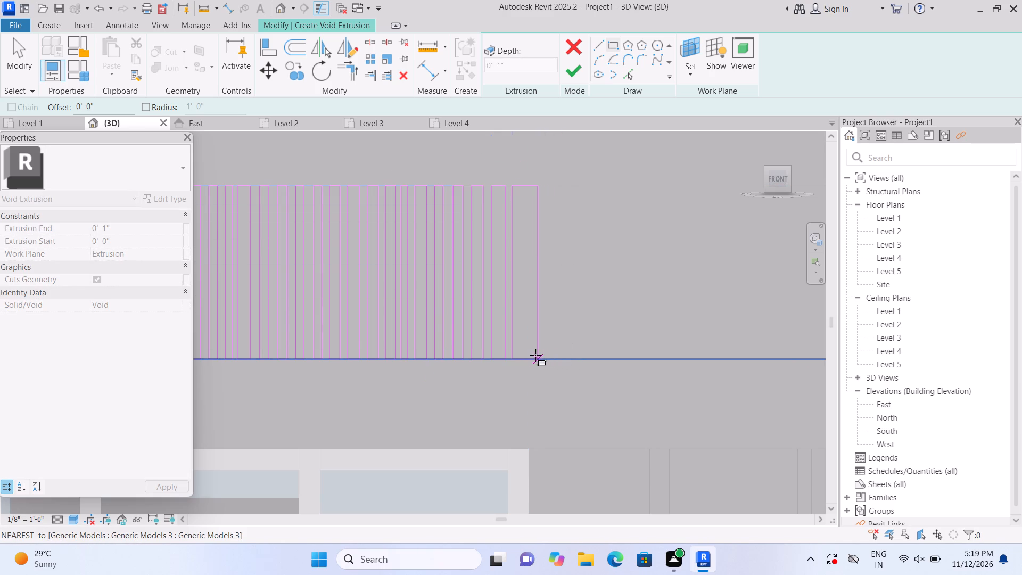
click(522, 355)
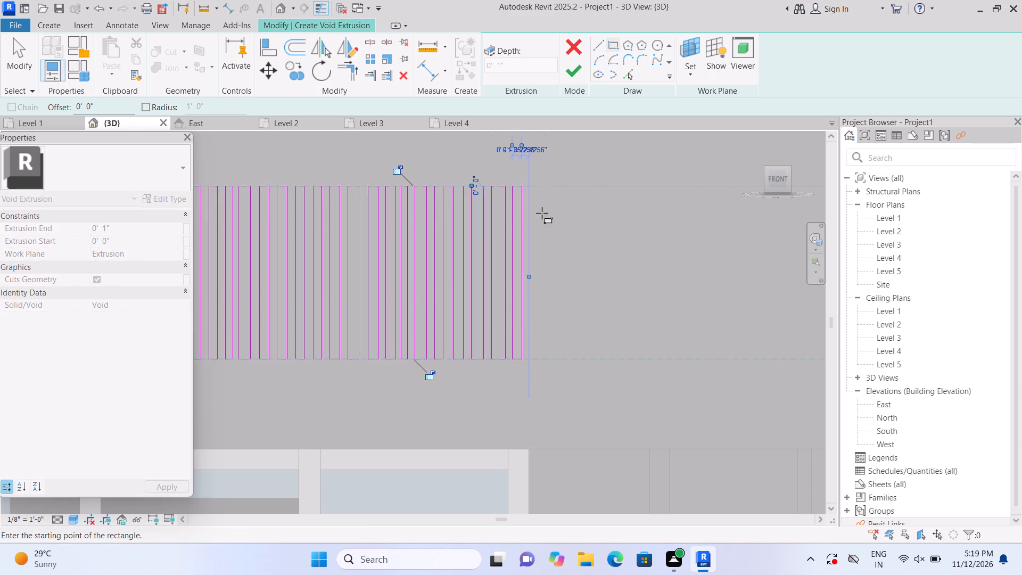
click(530, 188)
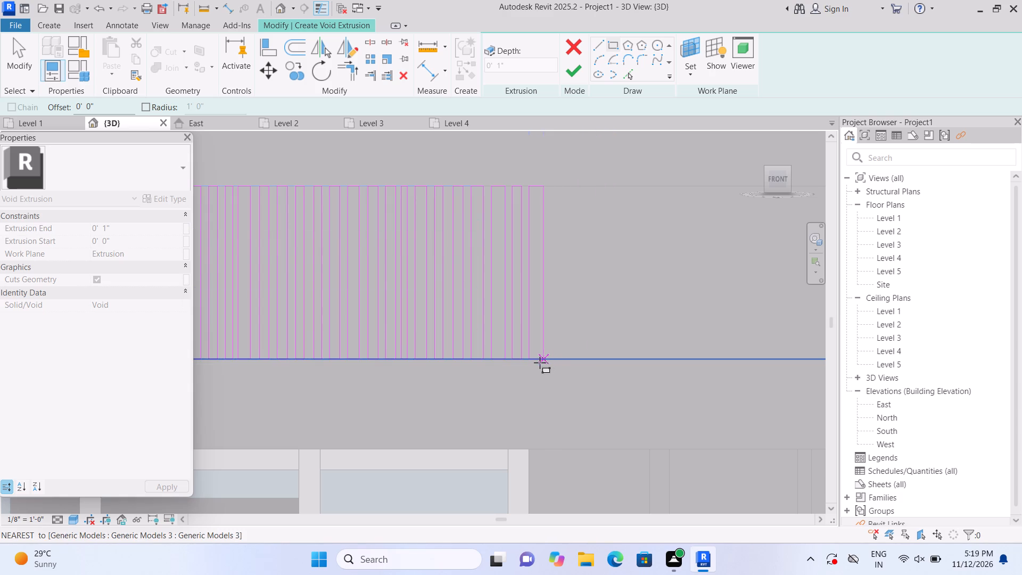
click(539, 363)
click(547, 191)
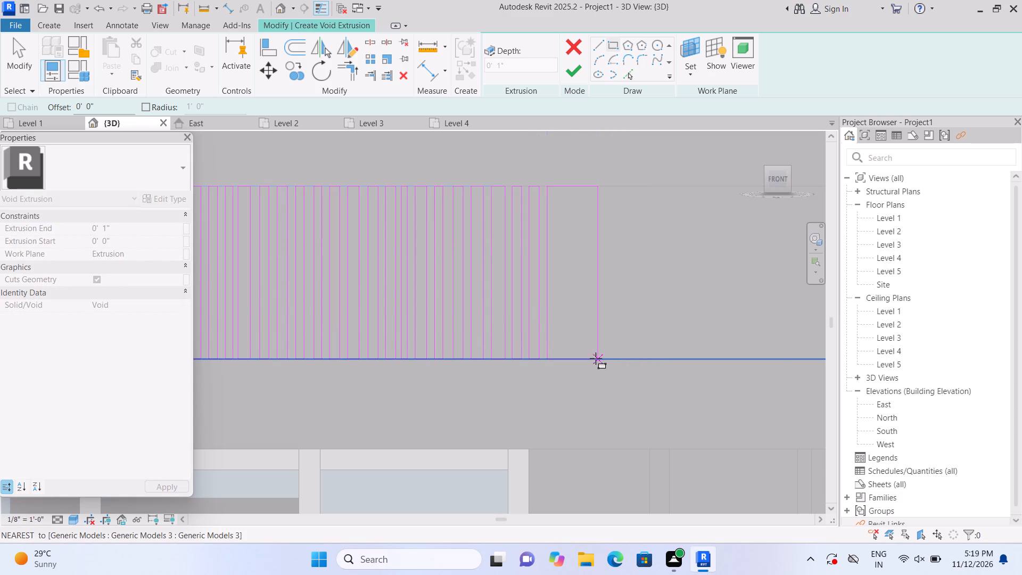
click(561, 357)
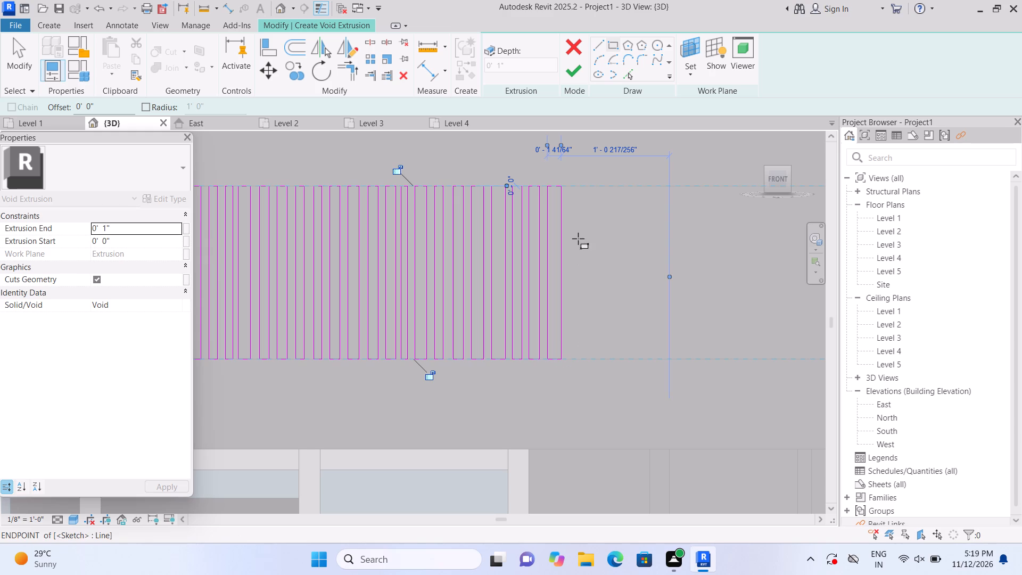
Extend the row with three more closely spaced full-height vertical rectangles after the forty-fourth one, the last about 1 5/16" wide.
click(571, 190)
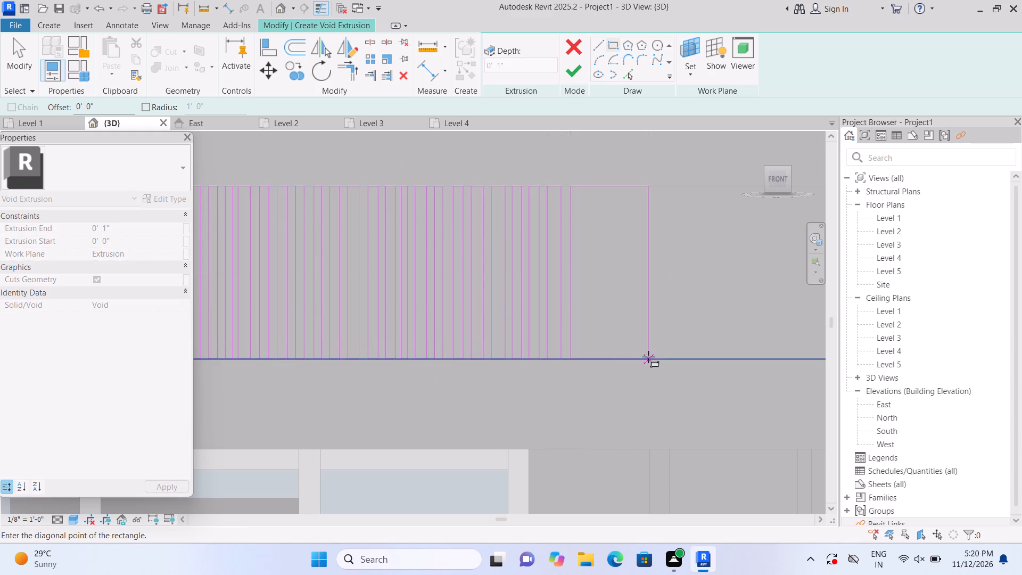
click(582, 358)
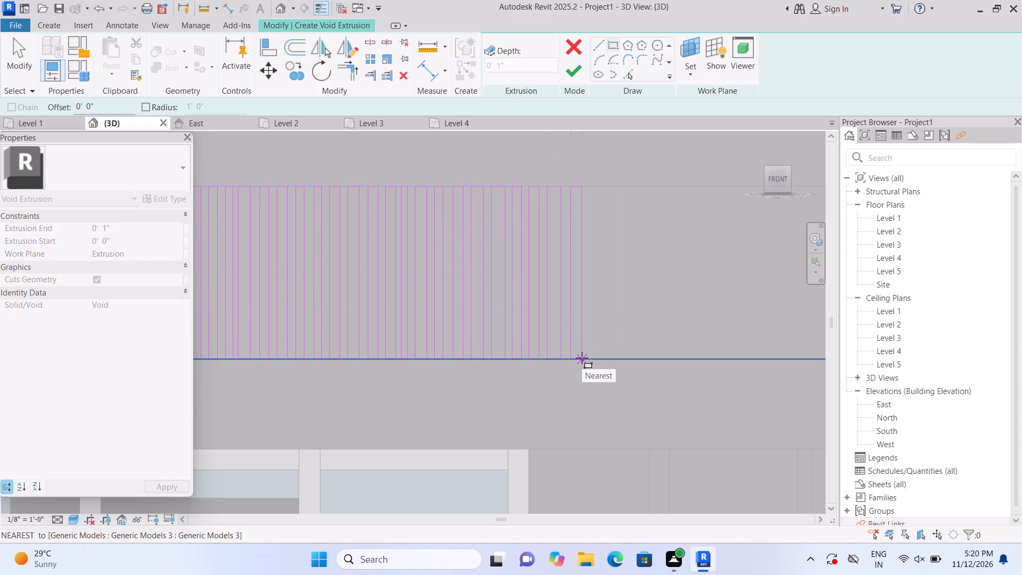
scroll(644, 316, down, 1)
middle_drag(639, 301, 394, 287)
click(353, 194)
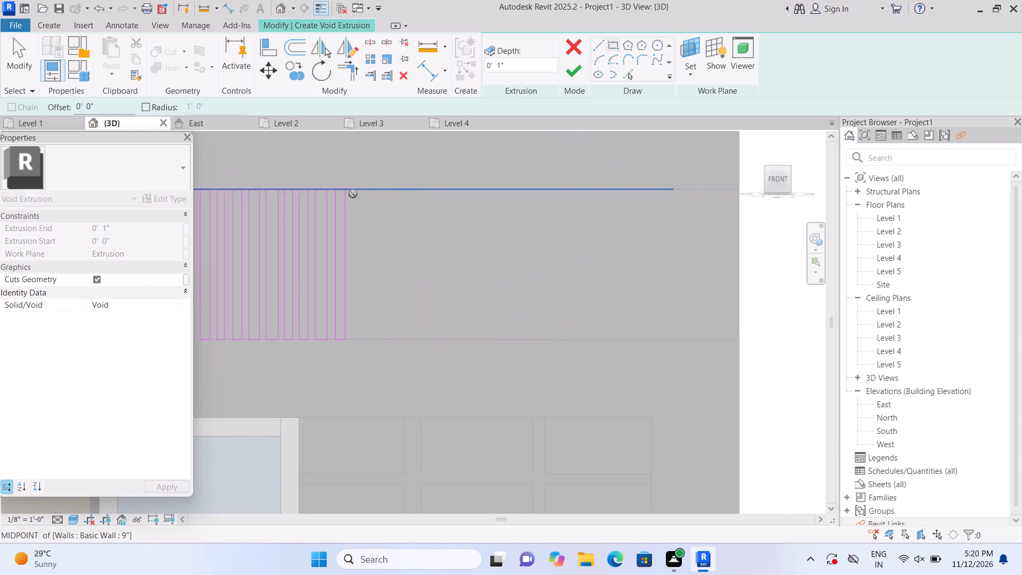
click(362, 341)
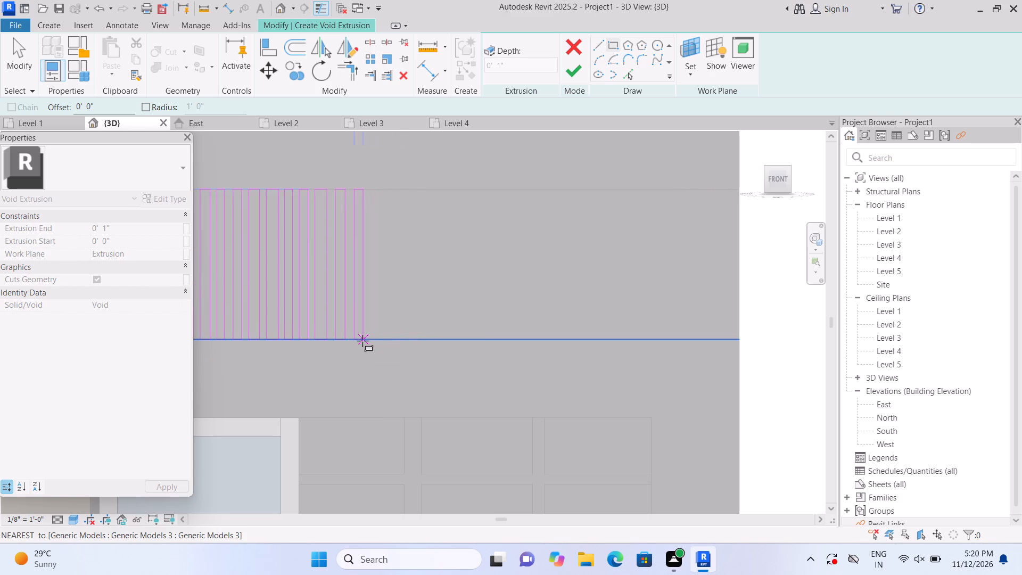
click(372, 191)
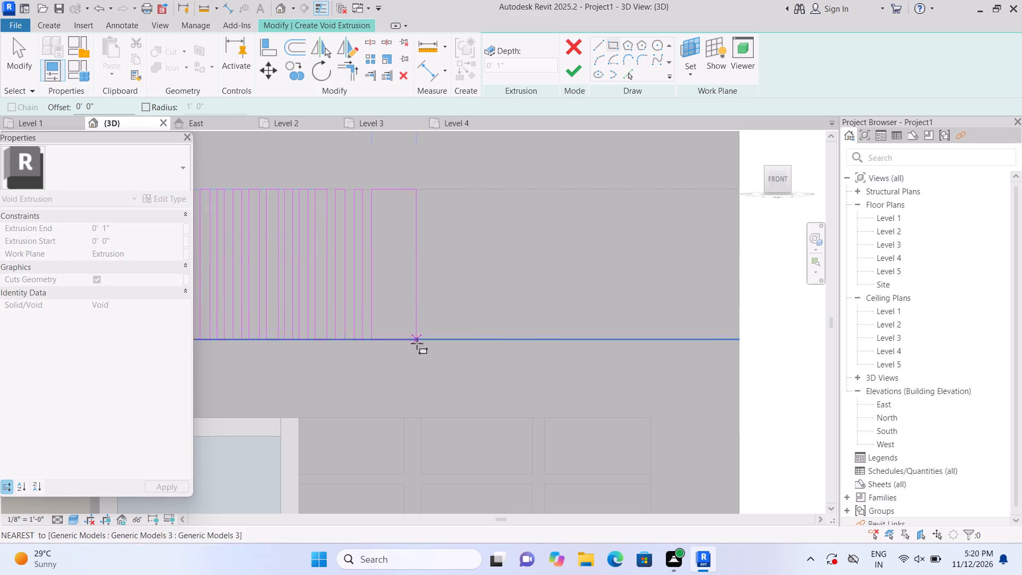
click(381, 335)
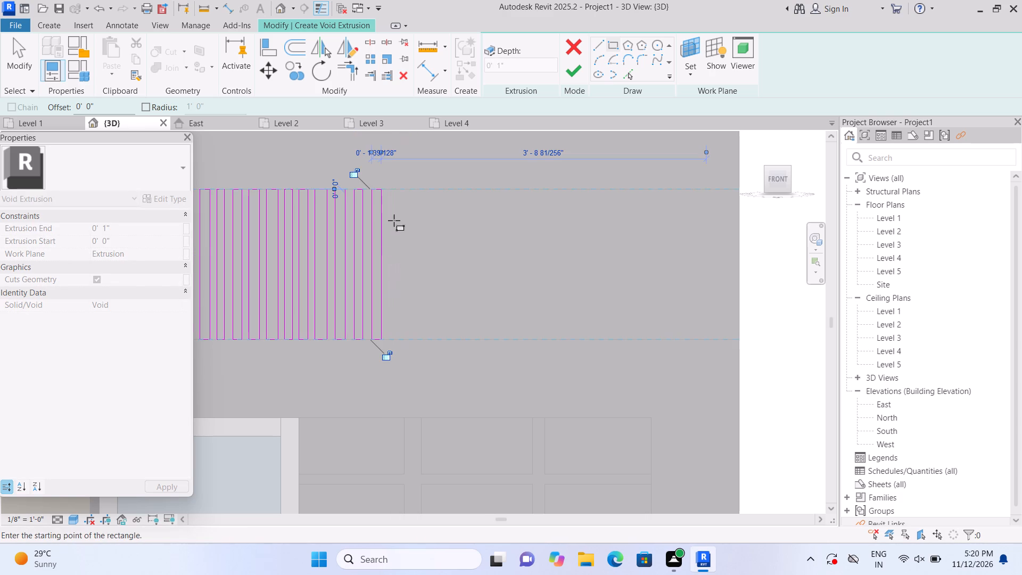
Sketch three more full-height vertical rectangles after the forty-seventh one, the last two about 1 1/2" and 1 3/4" wide.
click(392, 192)
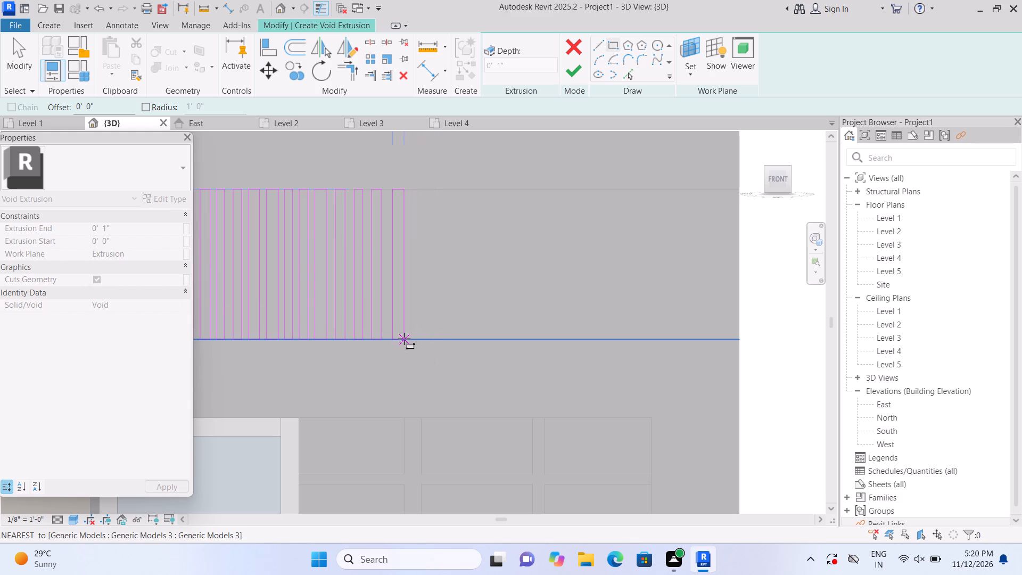
click(404, 339)
click(417, 193)
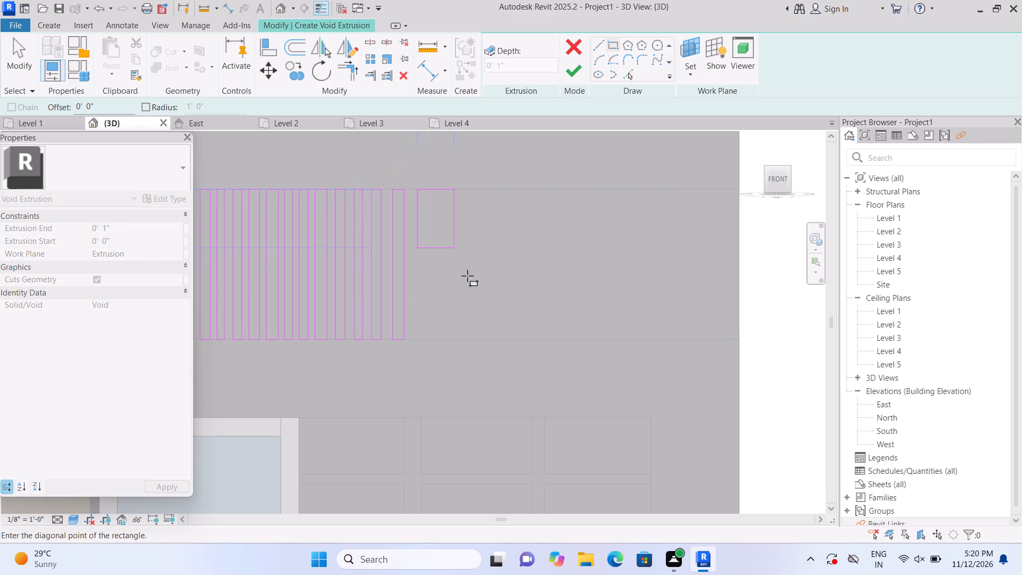
click(428, 336)
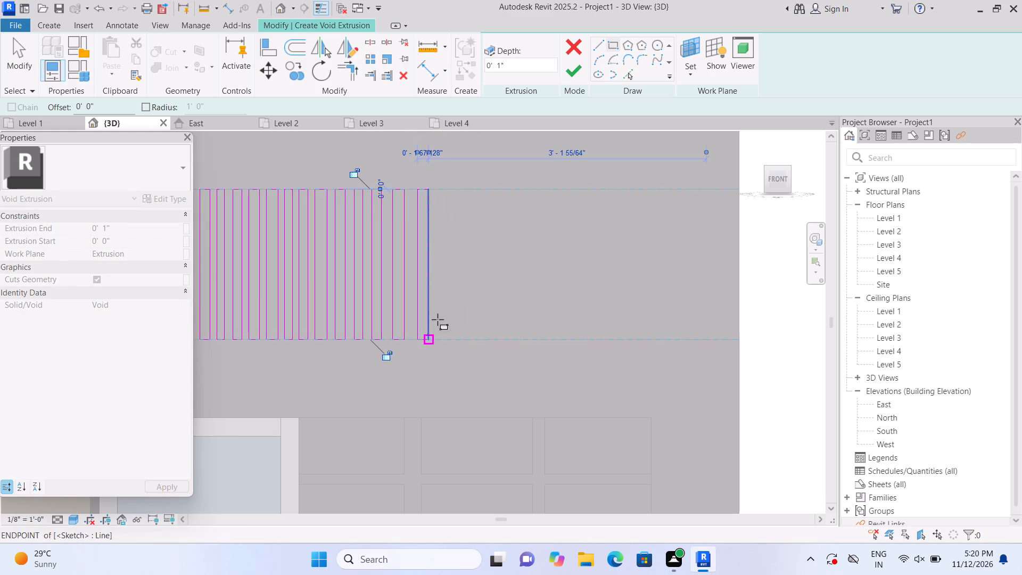
click(436, 191)
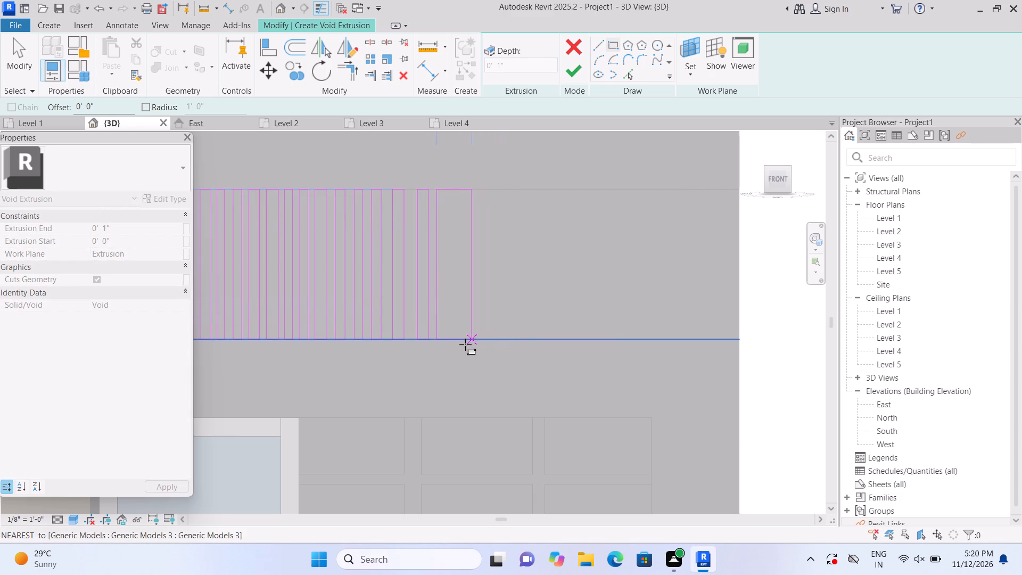
click(449, 344)
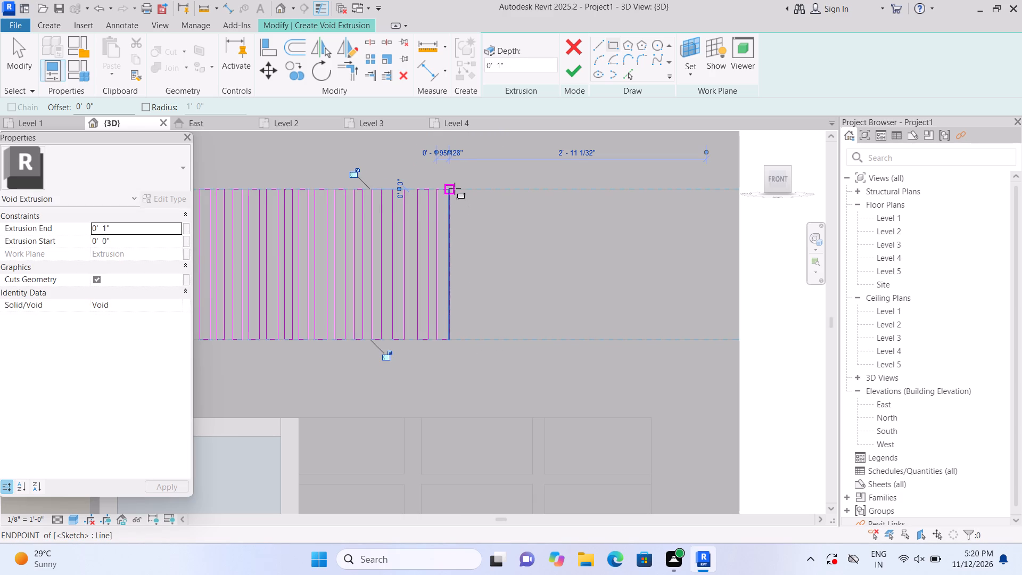
Add three closely spaced full-height vertical rectangles after the fiftieth one, the last about 1 1/2" wide.
click(458, 191)
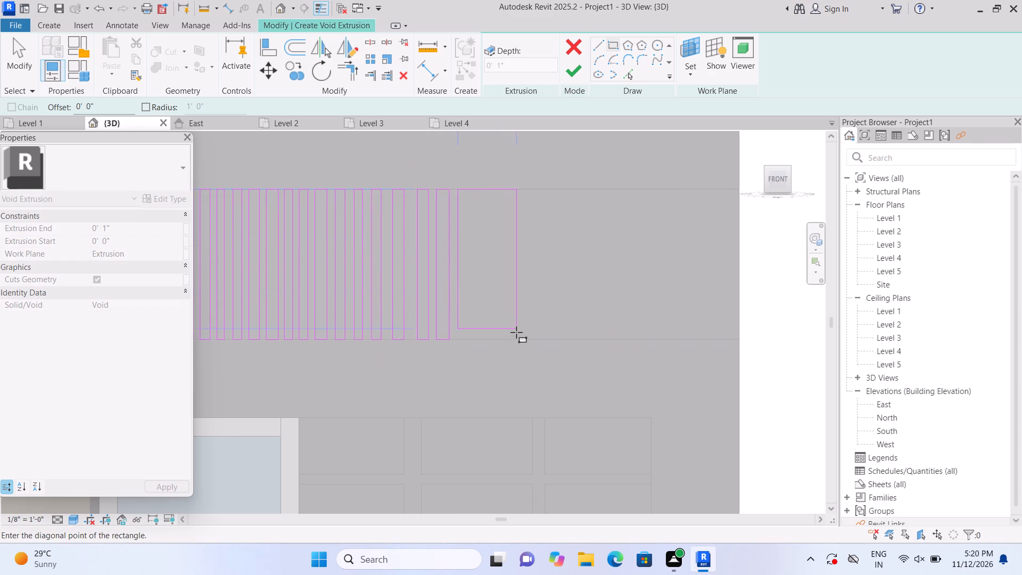
click(467, 336)
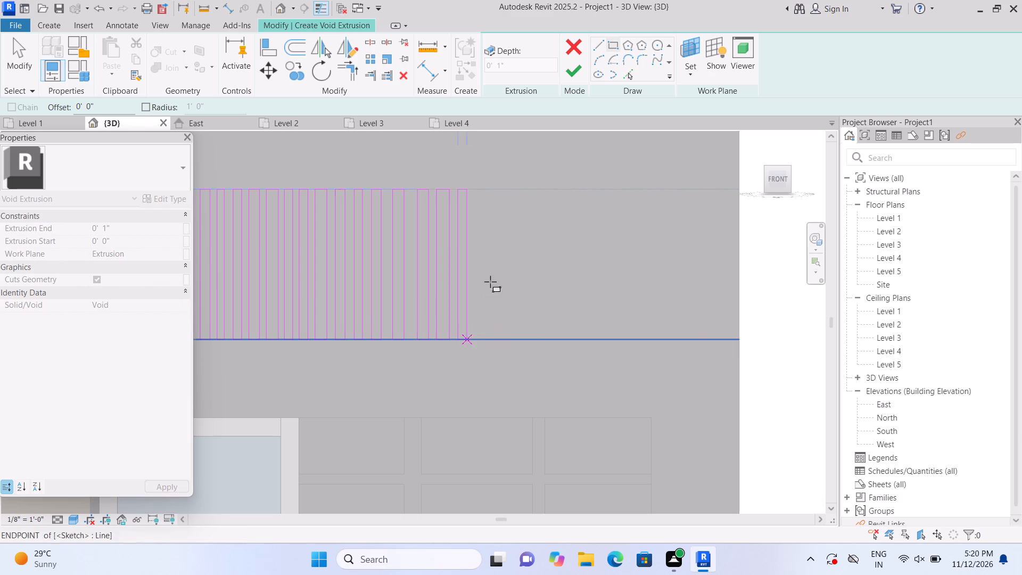
click(474, 193)
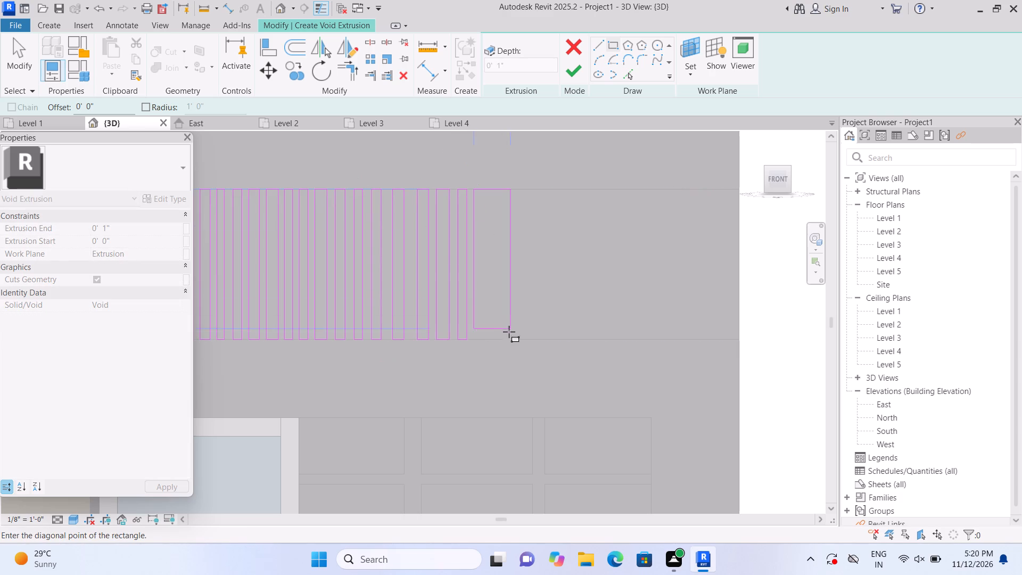
click(484, 338)
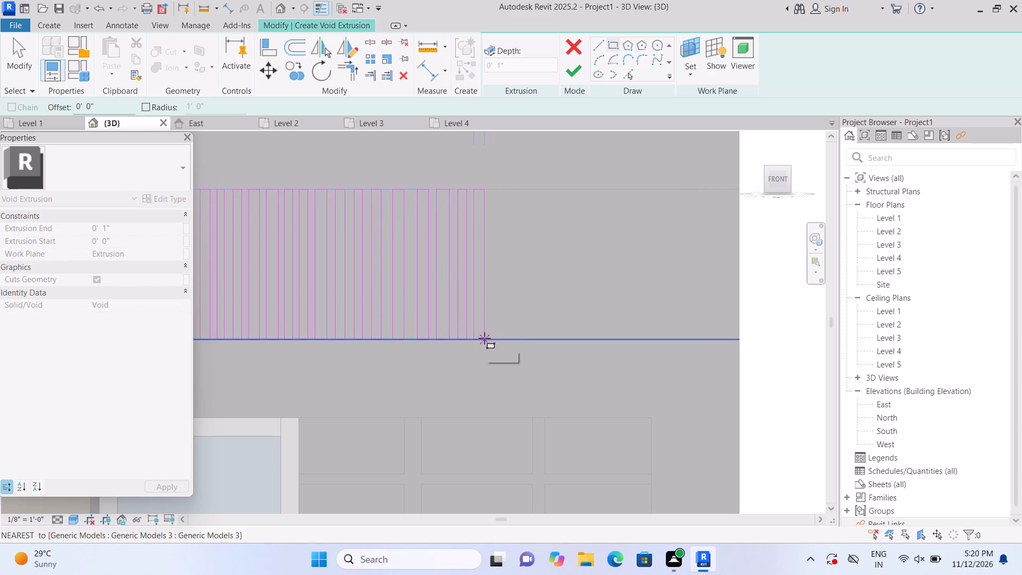
click(497, 190)
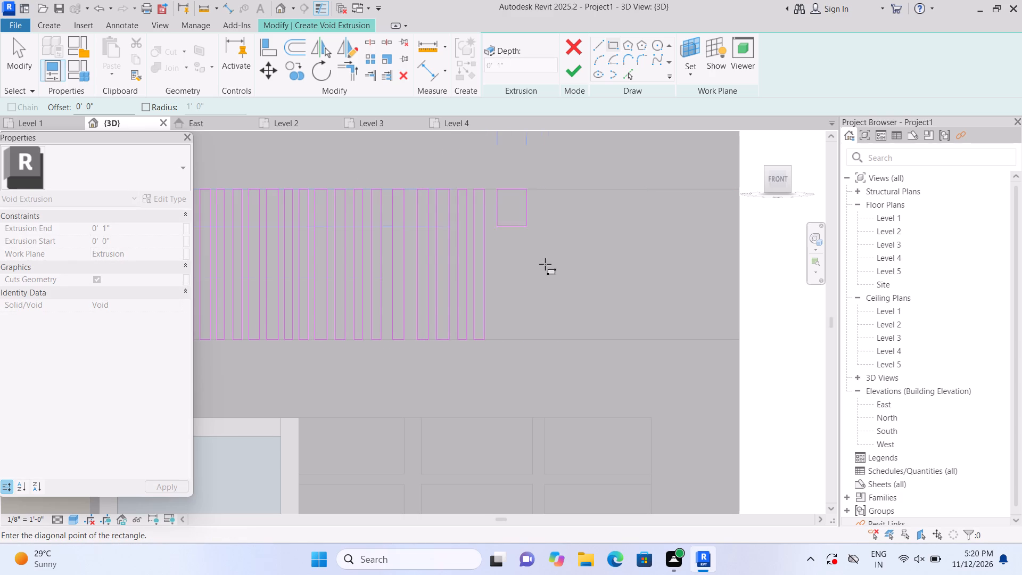
click(508, 341)
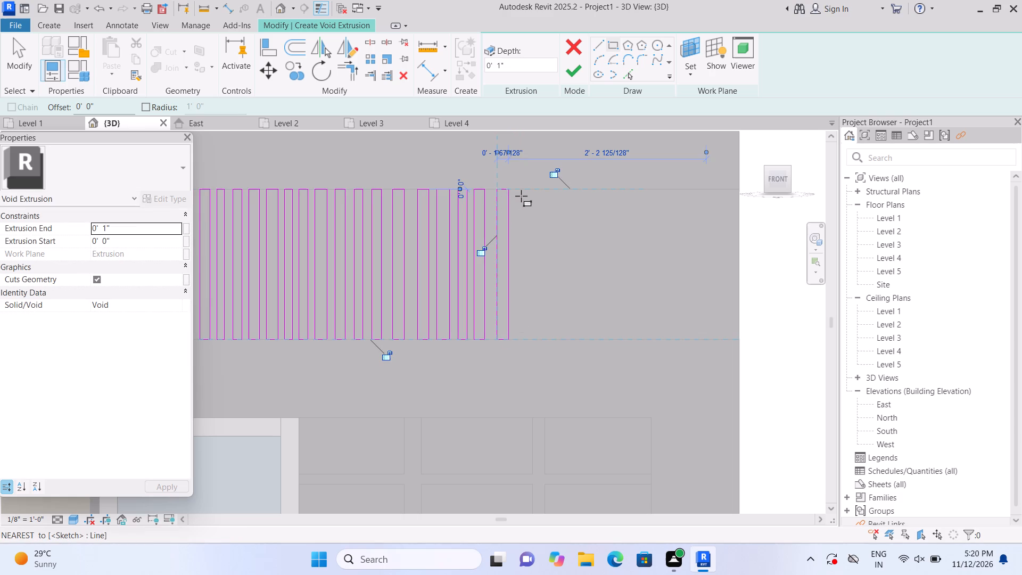
Continue the row with four more full-height vertical rectangles after the fifty-third one, the first two about 1 5/16" and 1 1/2" wide.
click(516, 191)
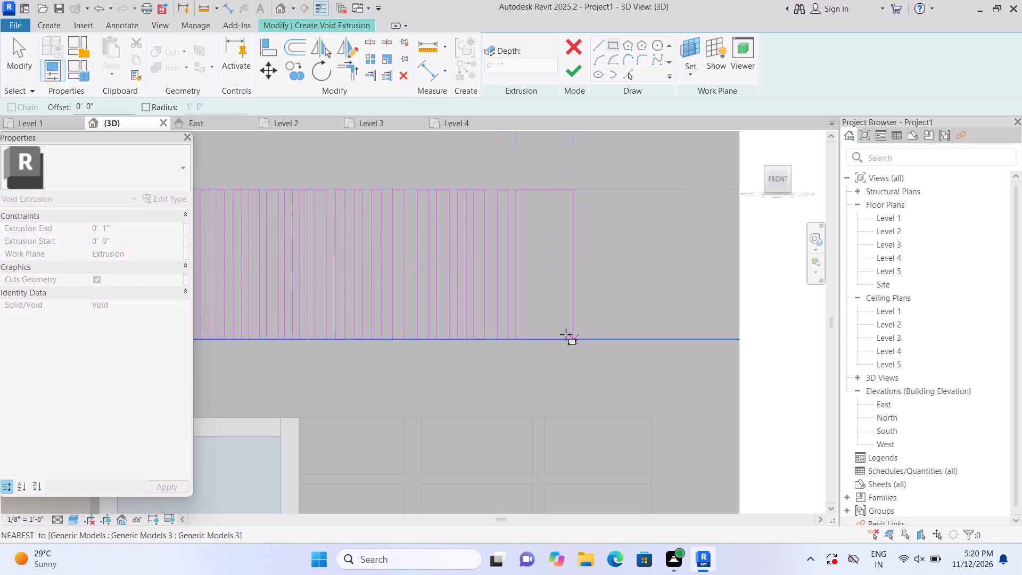
click(525, 336)
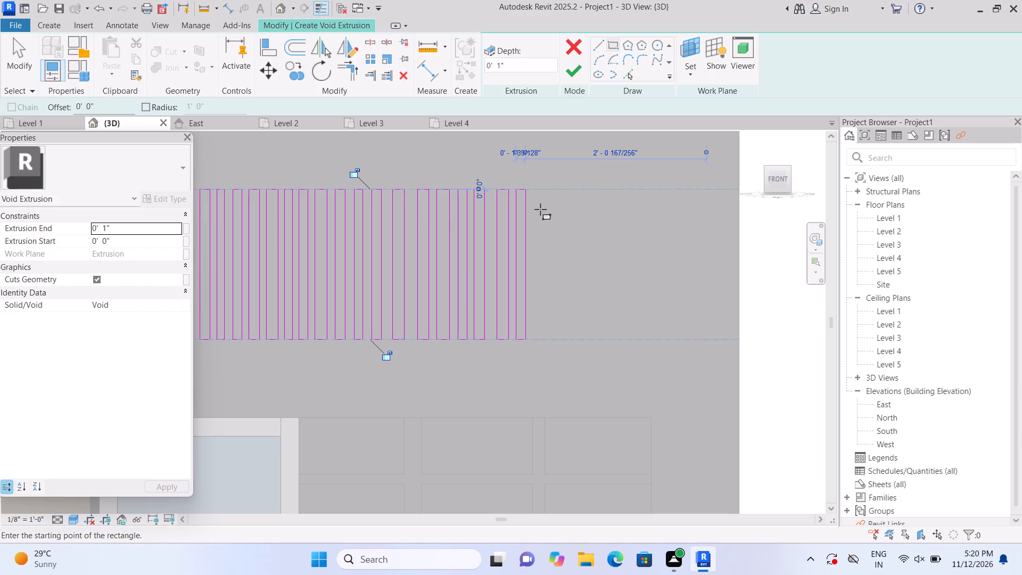
click(534, 195)
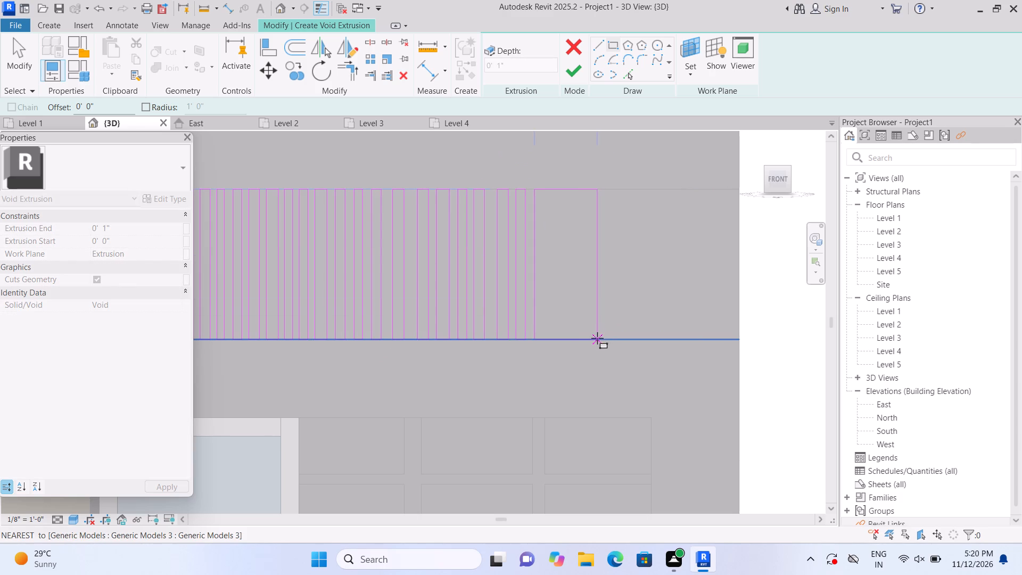
click(546, 336)
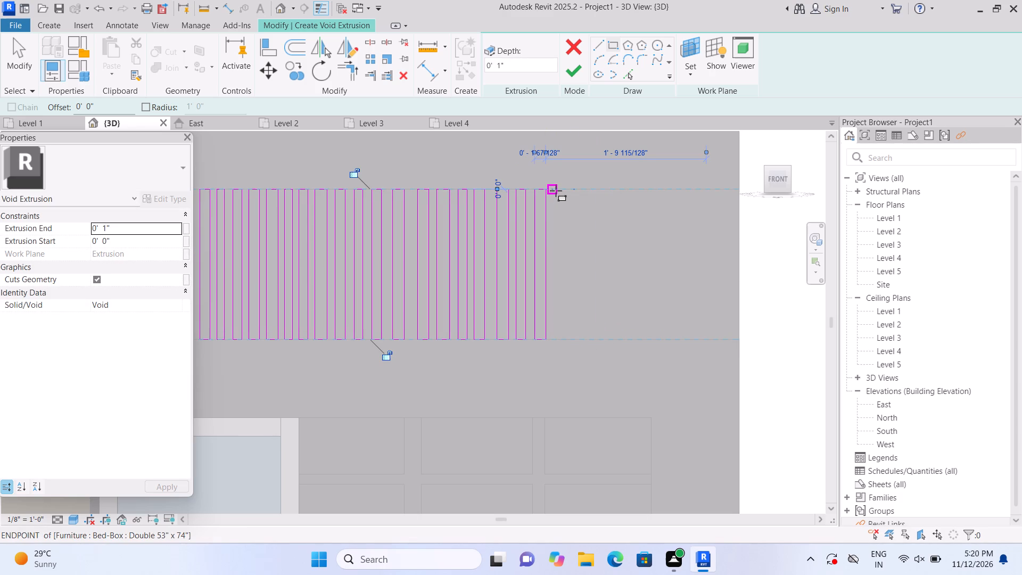
click(556, 191)
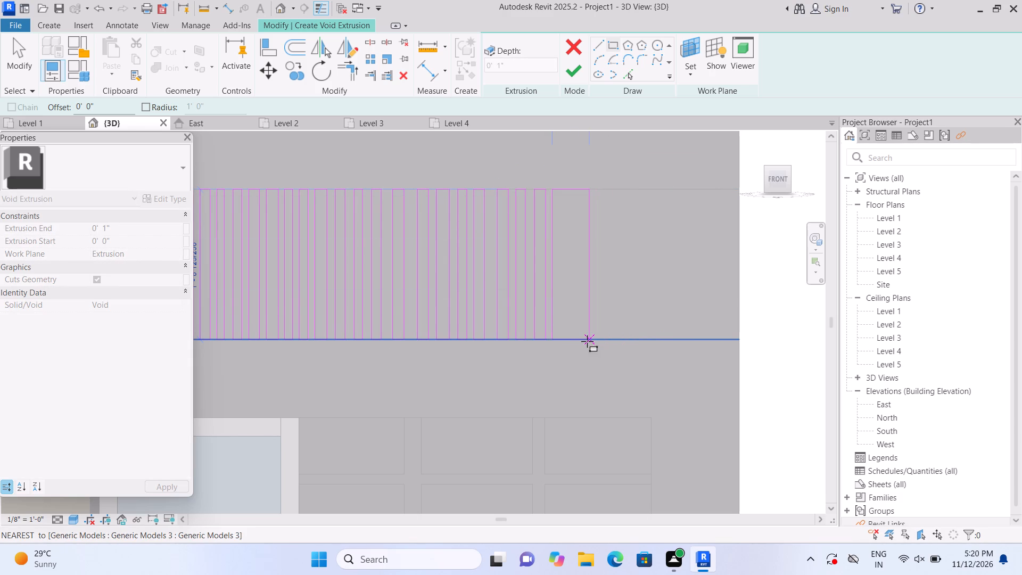
click(565, 340)
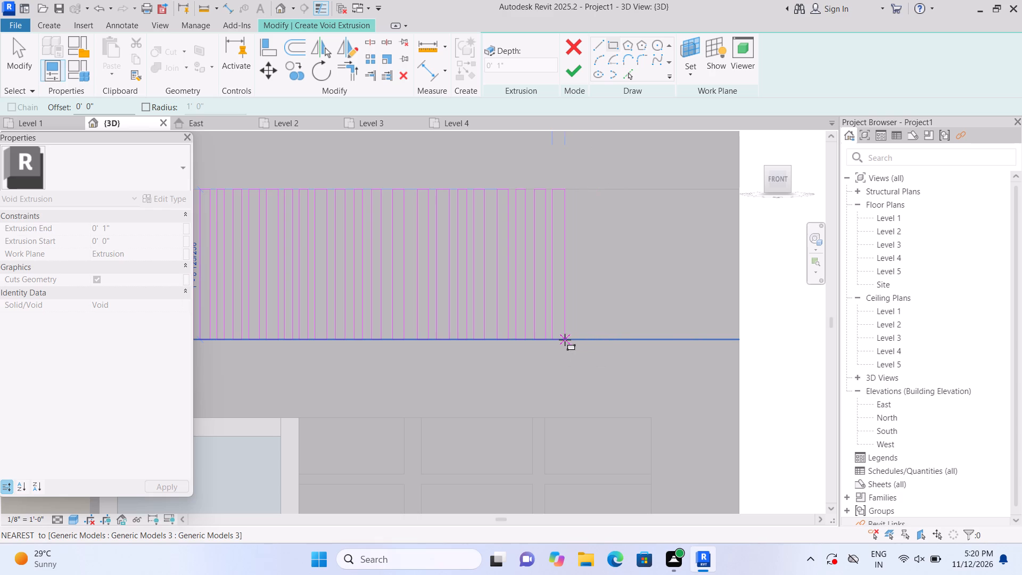
click(578, 190)
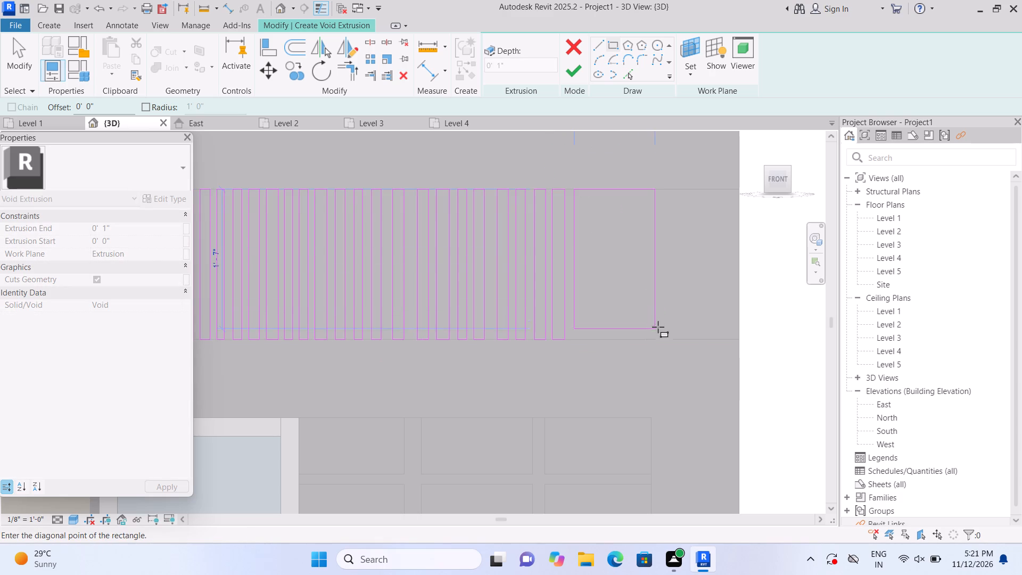
double_click(585, 345)
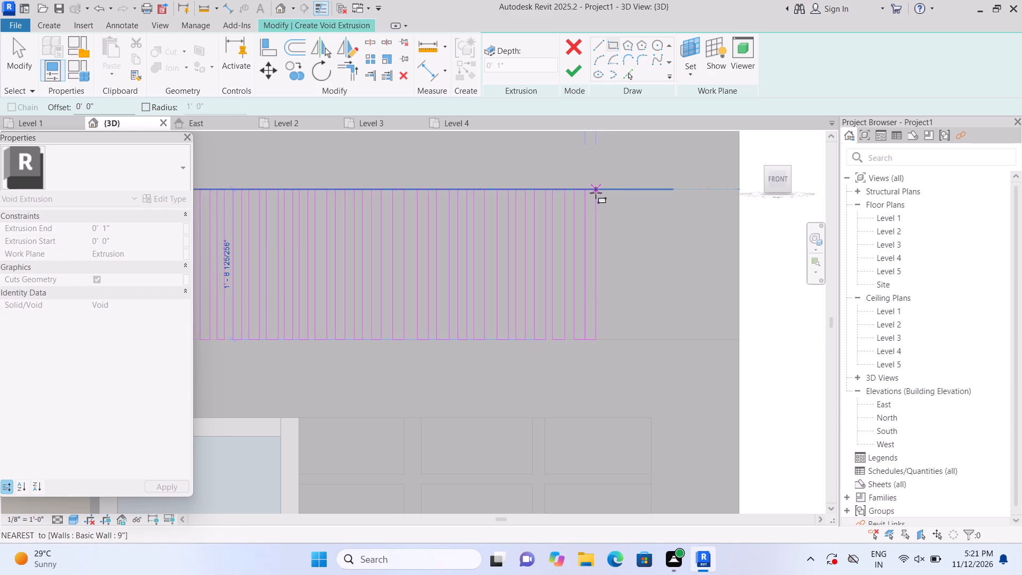
click(596, 193)
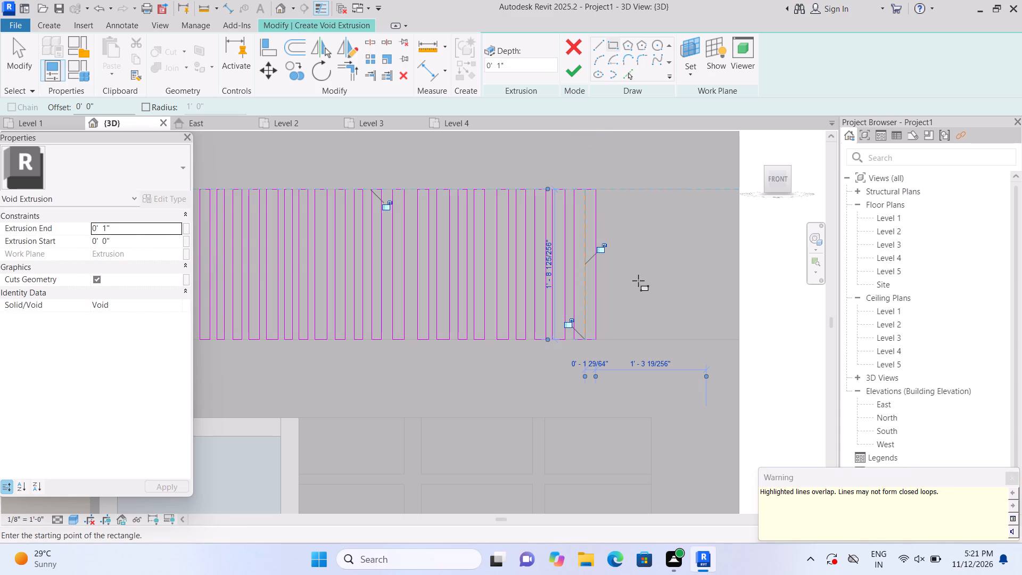
Delete the four lines of the stray rectangle that overlaps the outer edge of the last rectangle in the row.
key(Escape)
key(Escape)
click(599, 265)
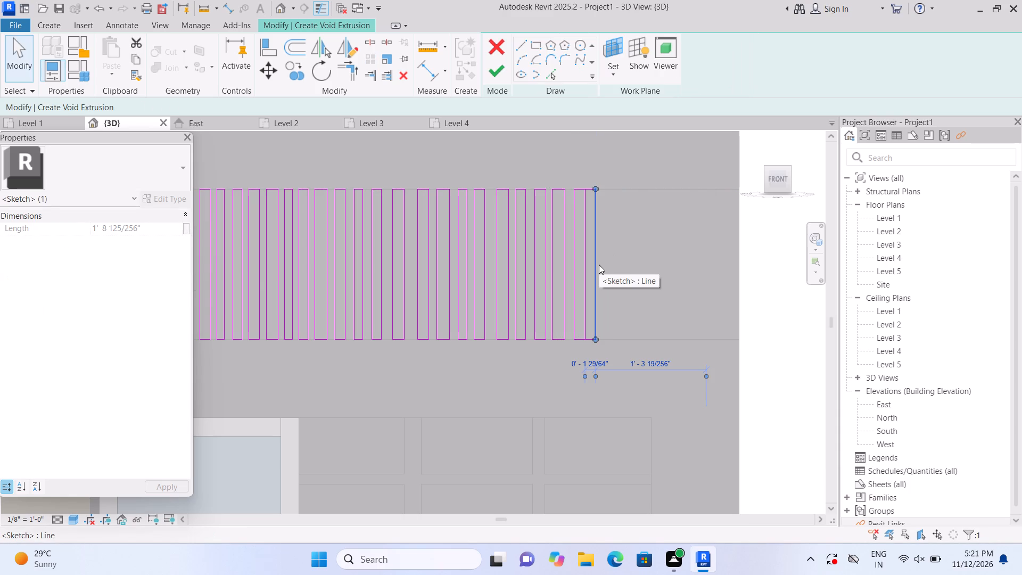
key(Delete)
click(591, 185)
key(Delete)
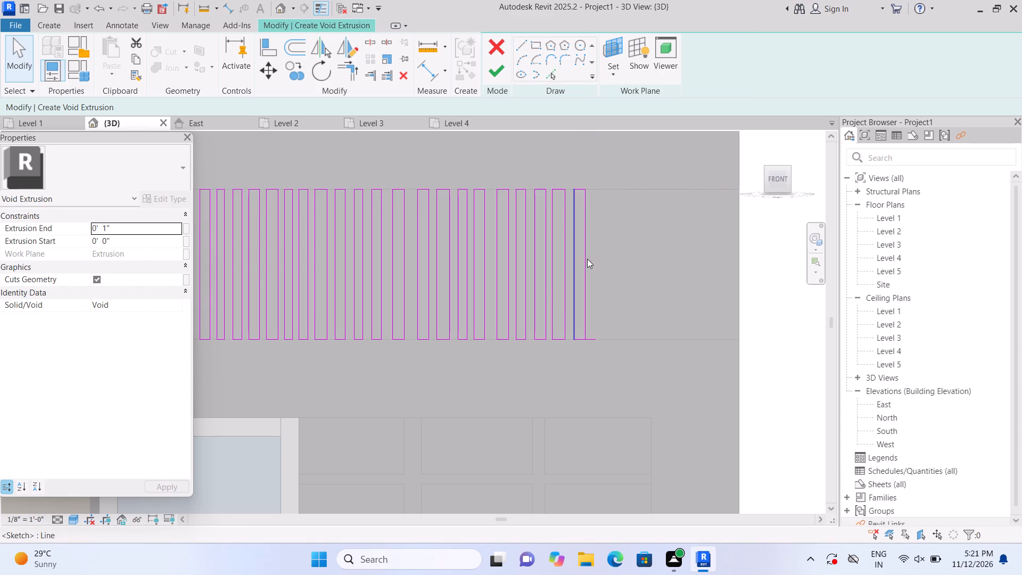
click(587, 259)
key(Delete)
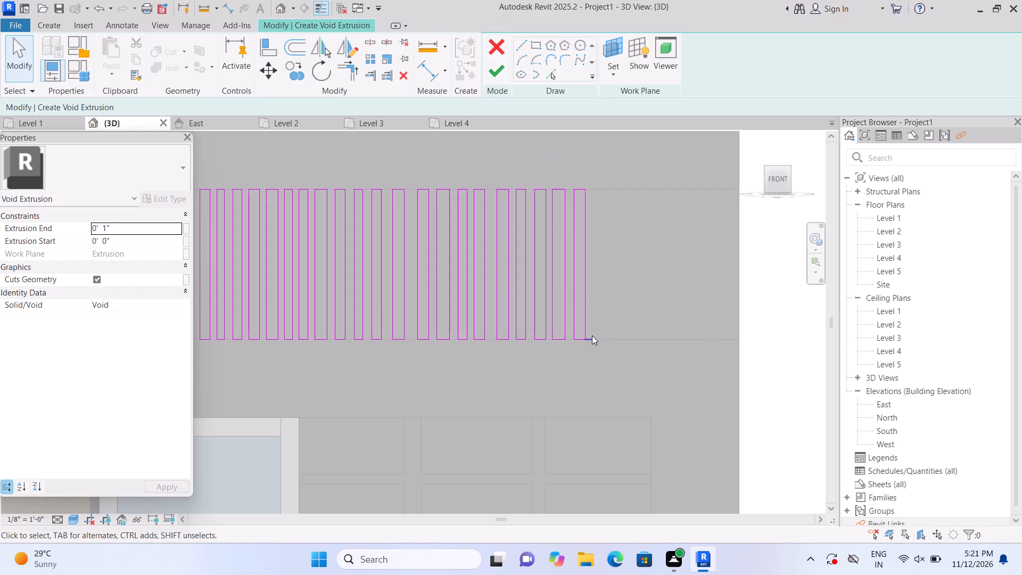
double_click(592, 335)
key(Delete)
Continue the row with four more full-height vertical rectangles toward the wall's outer edge, the first two about 1 1/2" and the third about 1 5/16" wide.
click(541, 49)
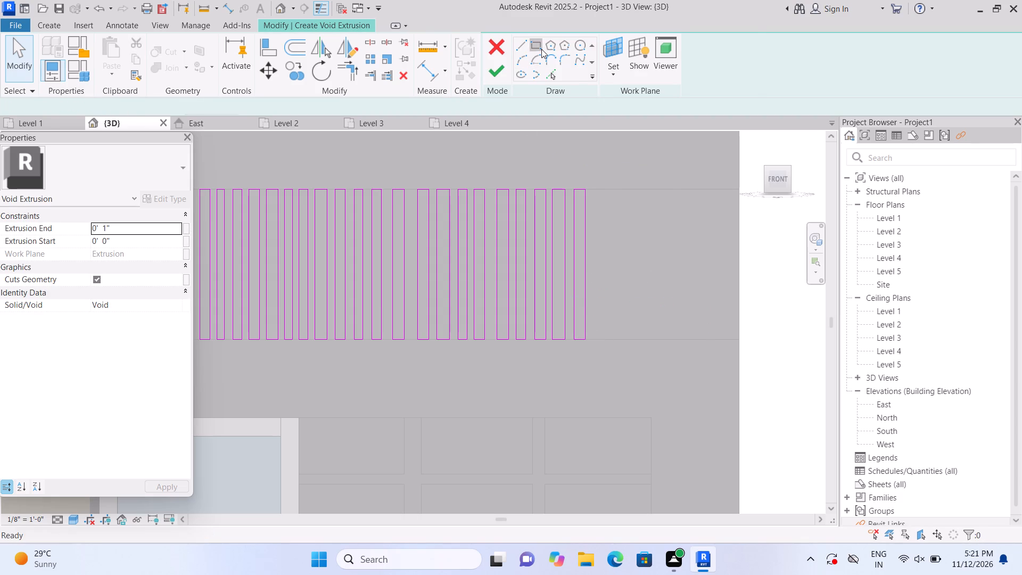
click(592, 191)
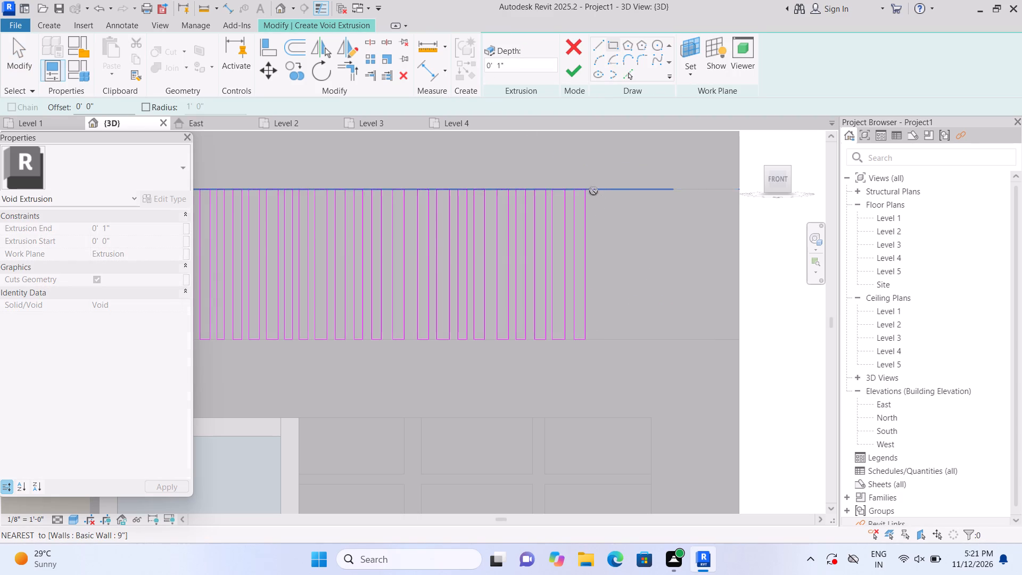
click(604, 334)
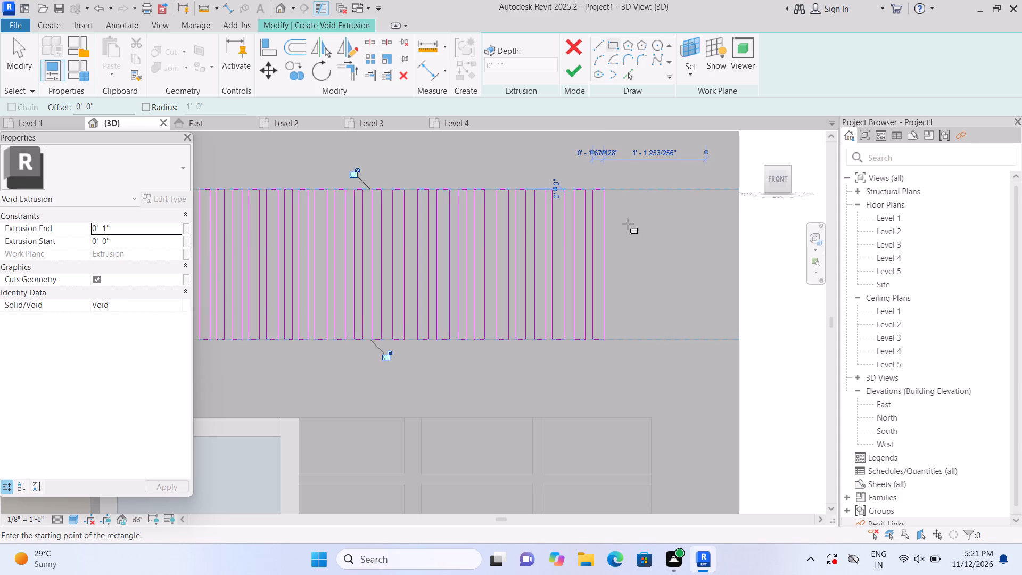
click(613, 192)
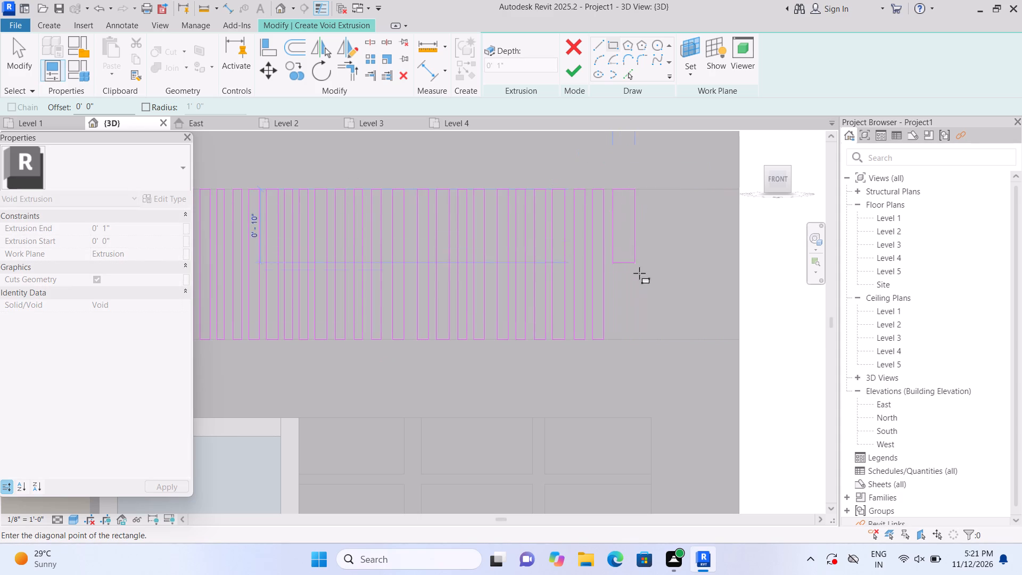
click(624, 340)
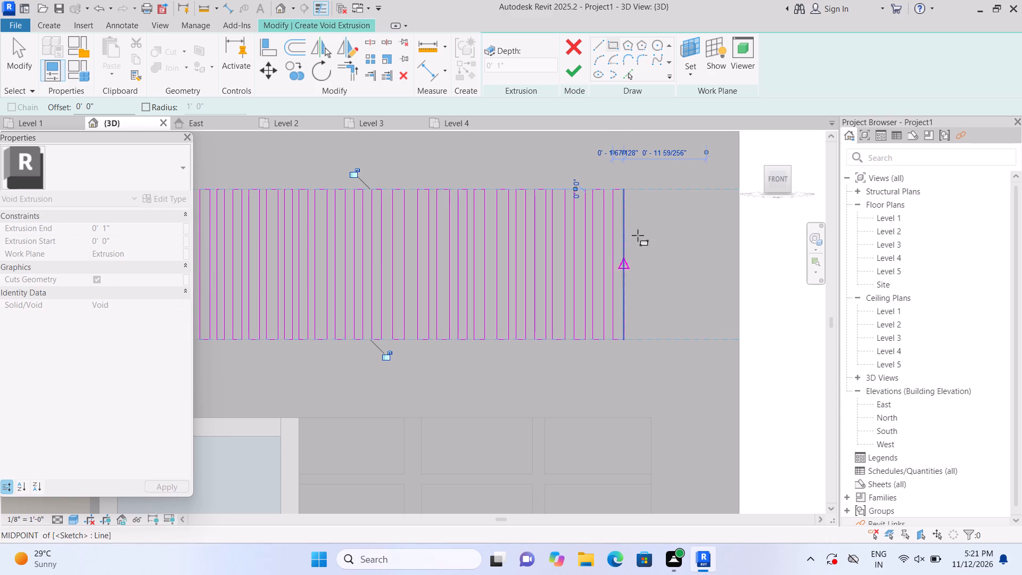
click(632, 191)
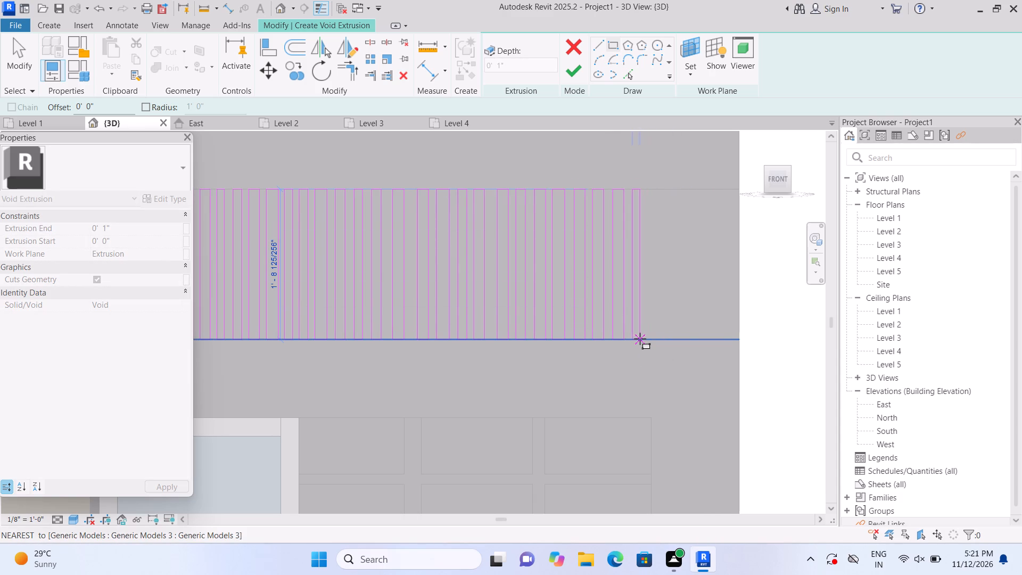
click(642, 339)
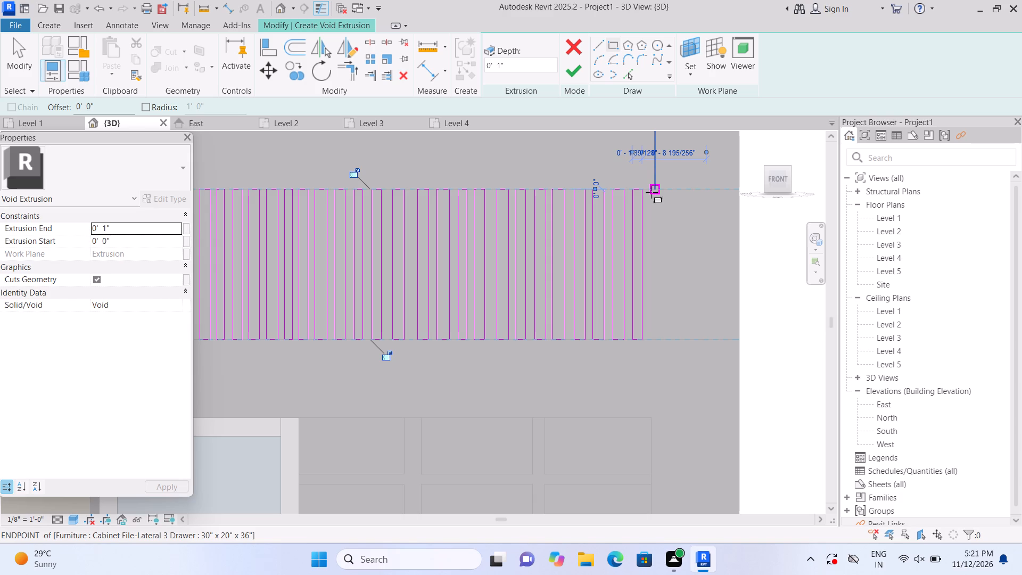
click(652, 192)
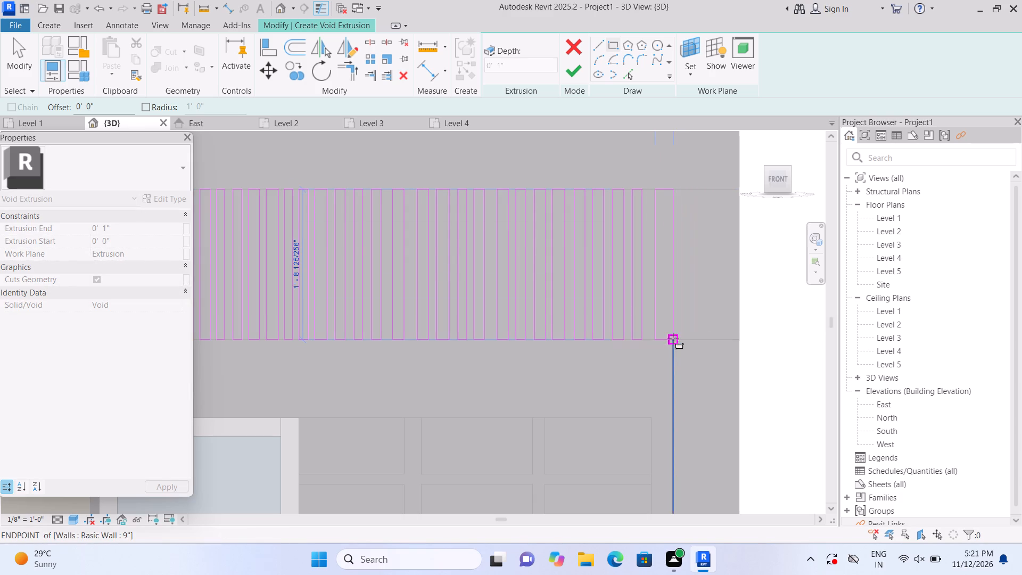
click(663, 336)
key(Escape)
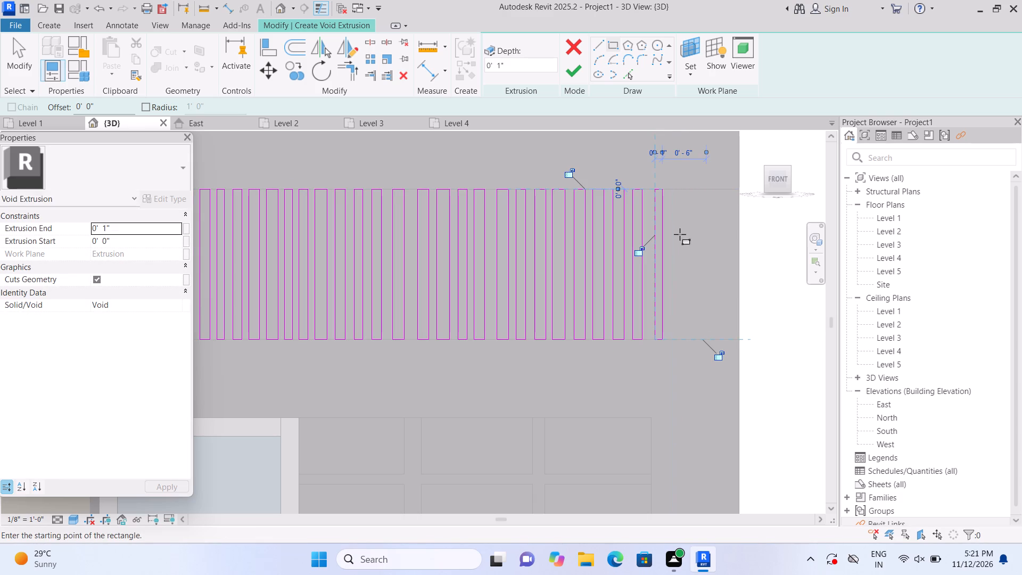
Add three more closely spaced full-height vertical rectangles to the row, approaching the outer edge of the wall.
click(669, 193)
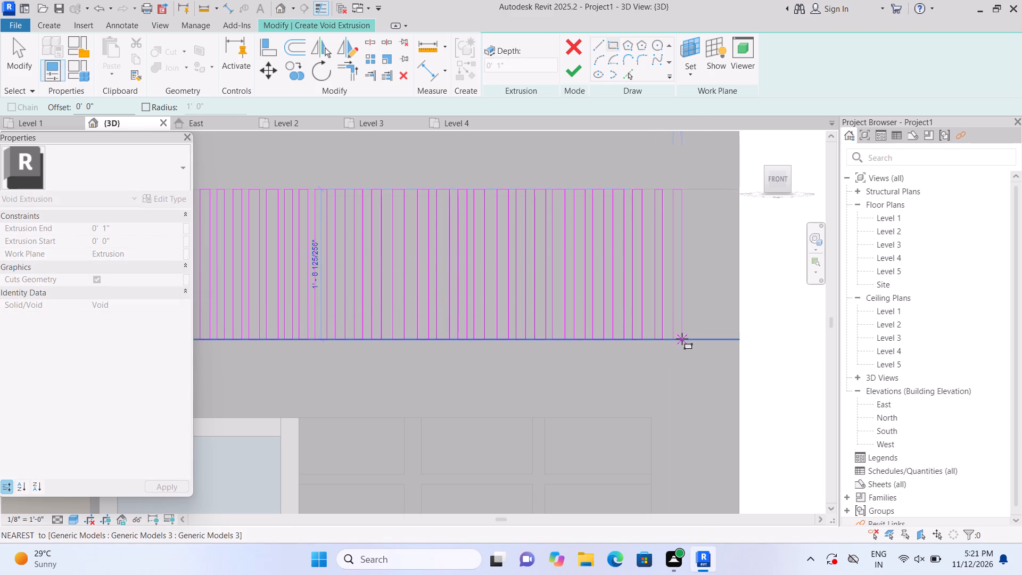
click(682, 339)
key(Escape)
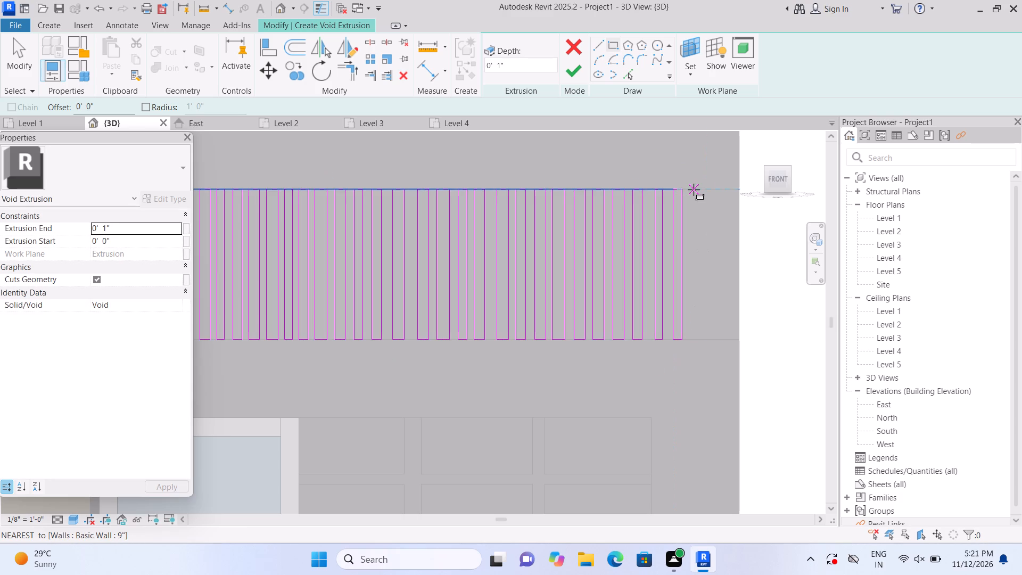
click(693, 190)
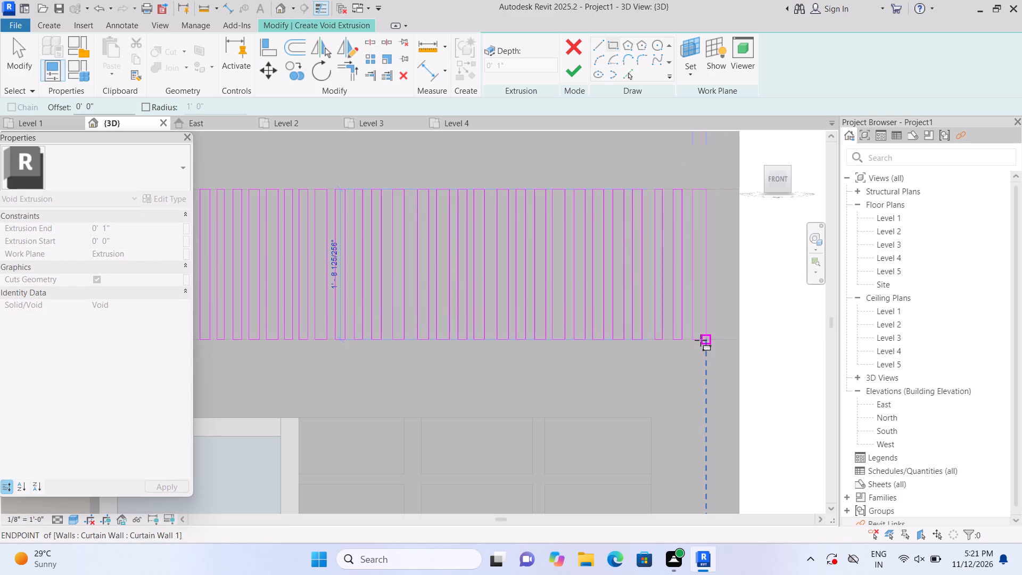
click(698, 339)
key(Escape)
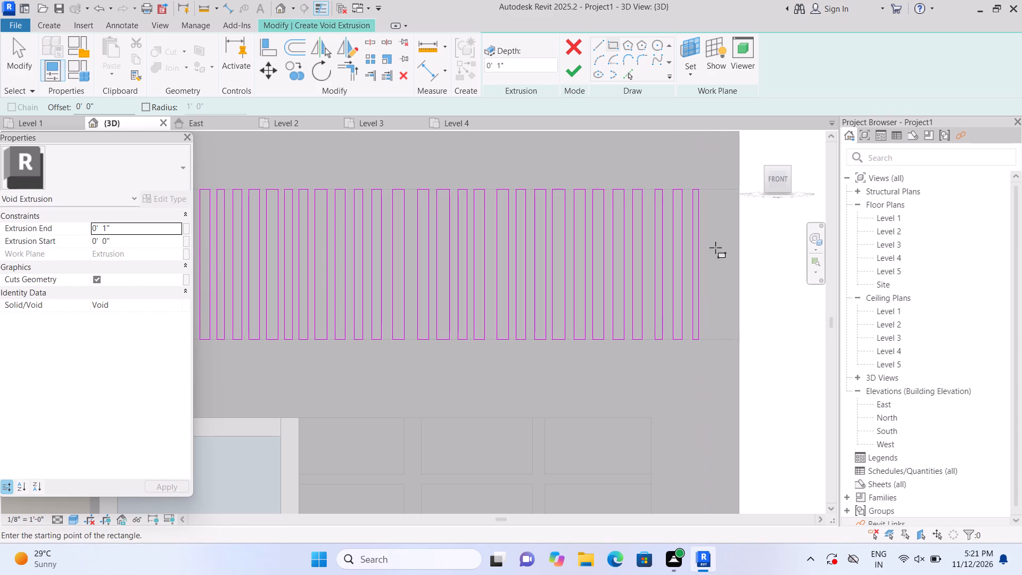
click(709, 190)
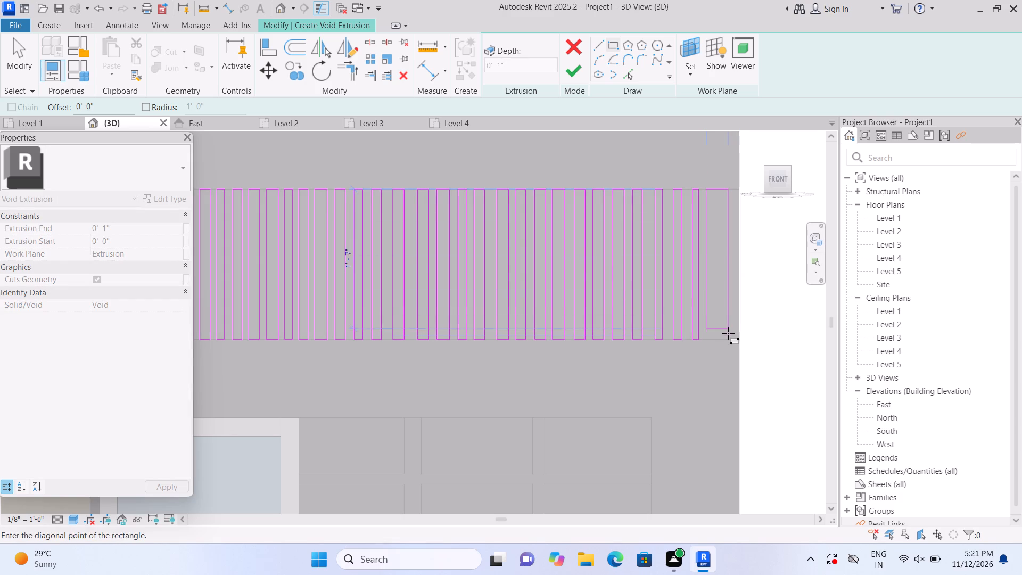
click(716, 336)
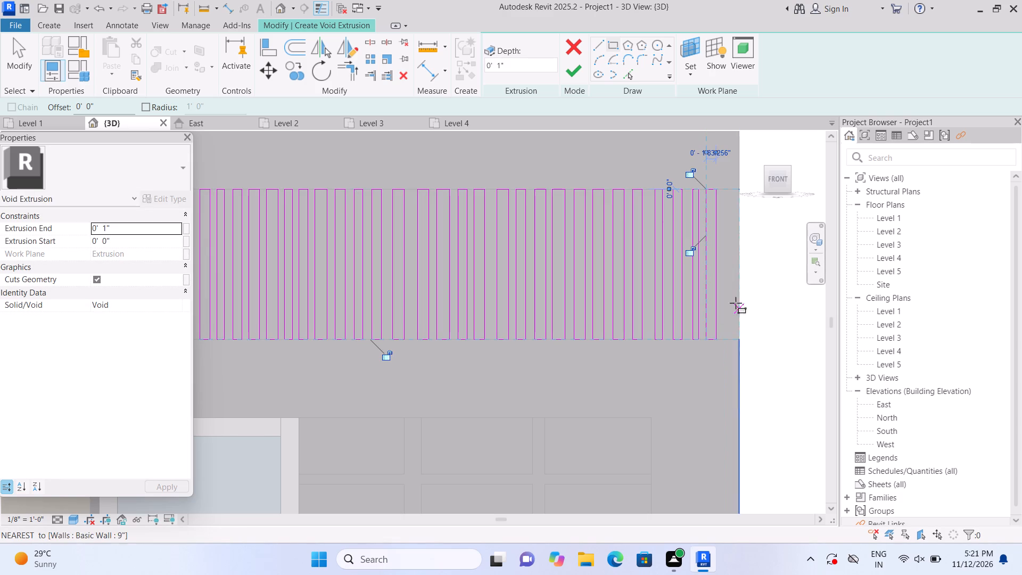
key(Escape)
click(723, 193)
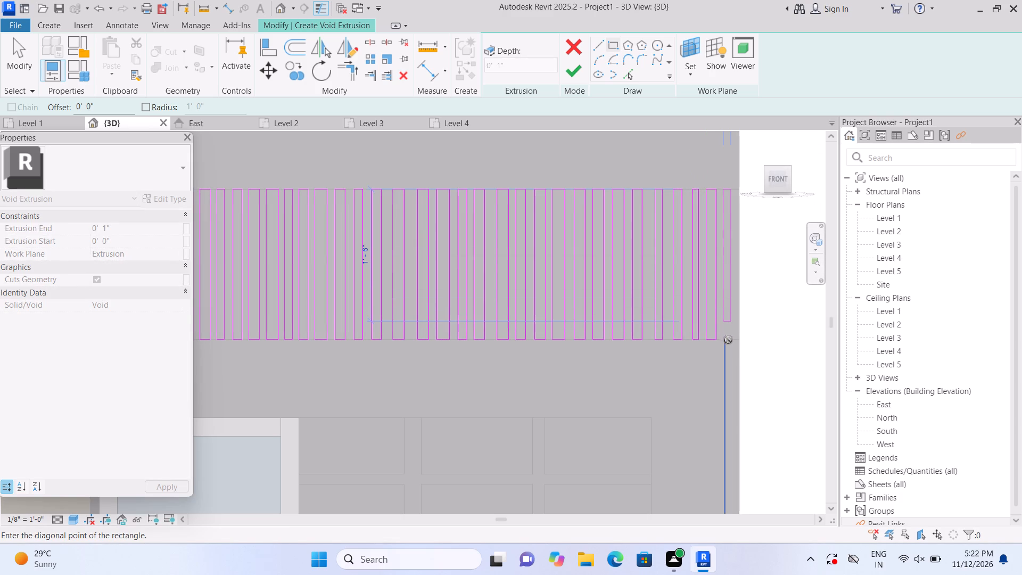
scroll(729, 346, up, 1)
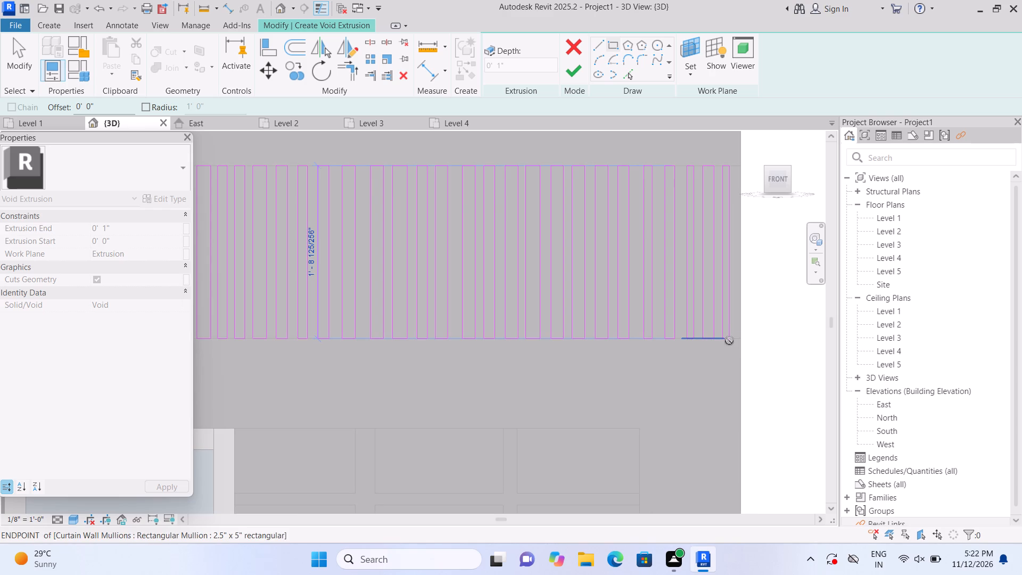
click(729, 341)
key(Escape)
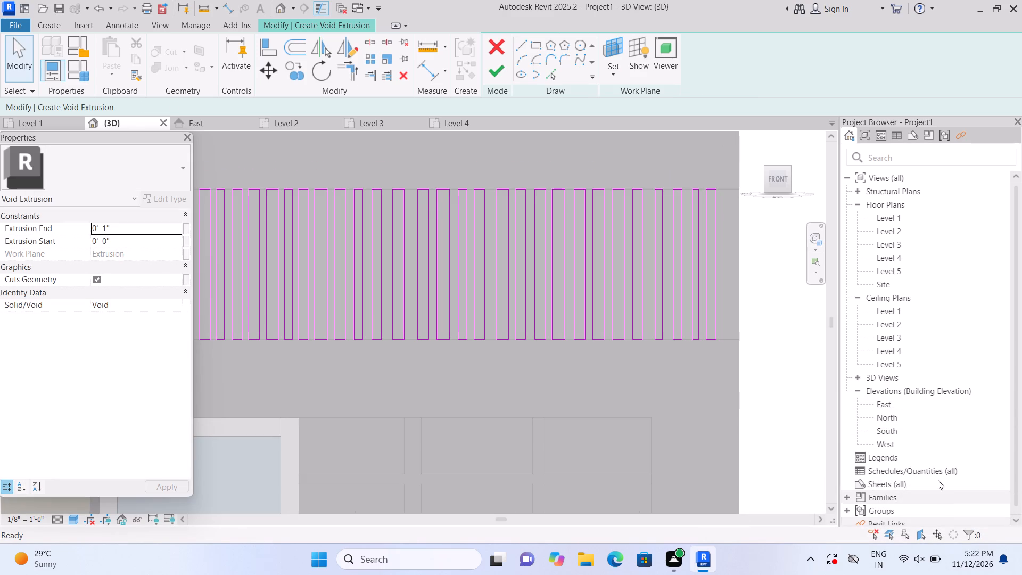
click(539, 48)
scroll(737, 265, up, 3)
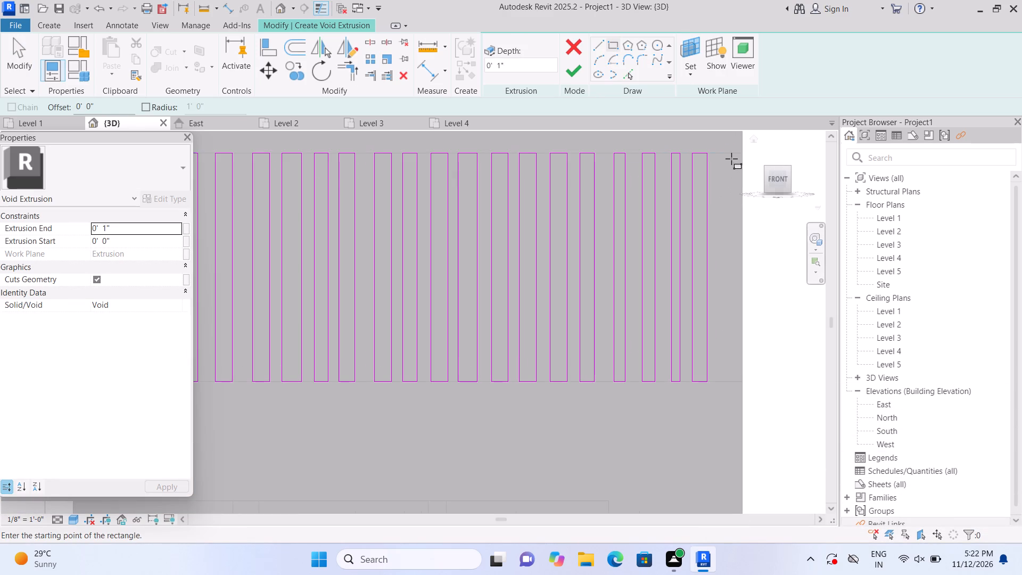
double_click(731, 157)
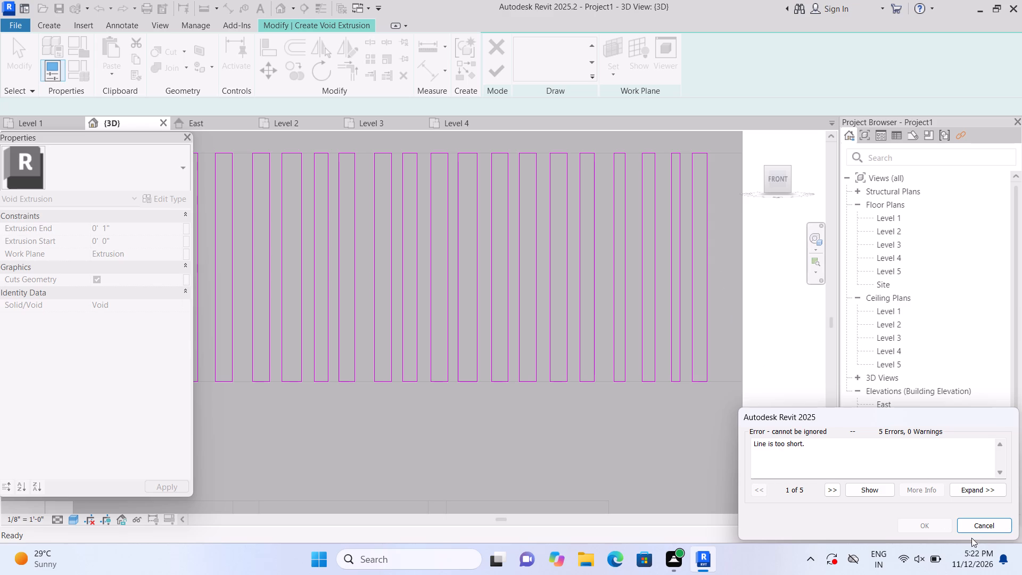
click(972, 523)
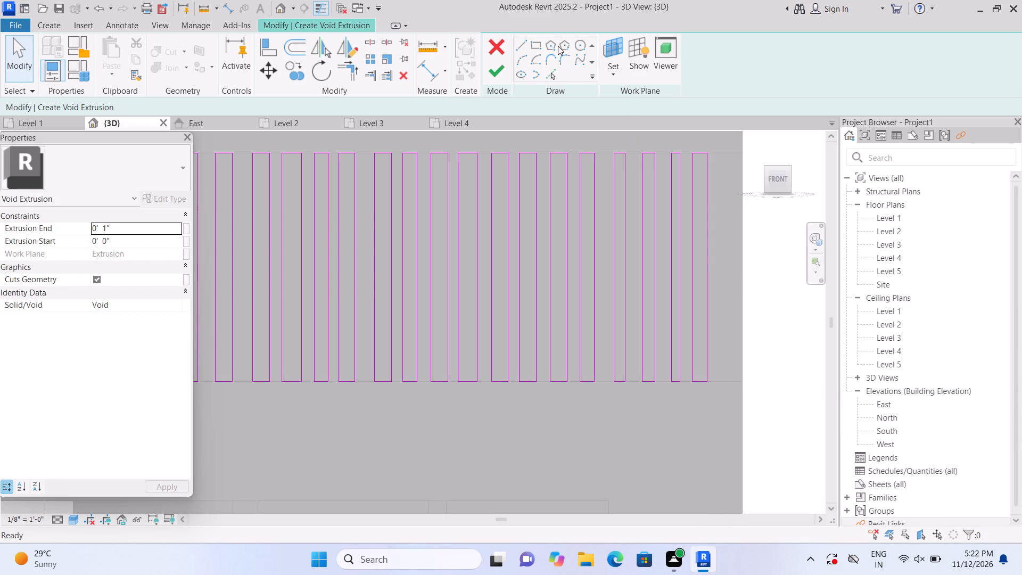
Complete the row with one narrow full-height vertical rectangle just inside the wall's outer edge.
click(540, 45)
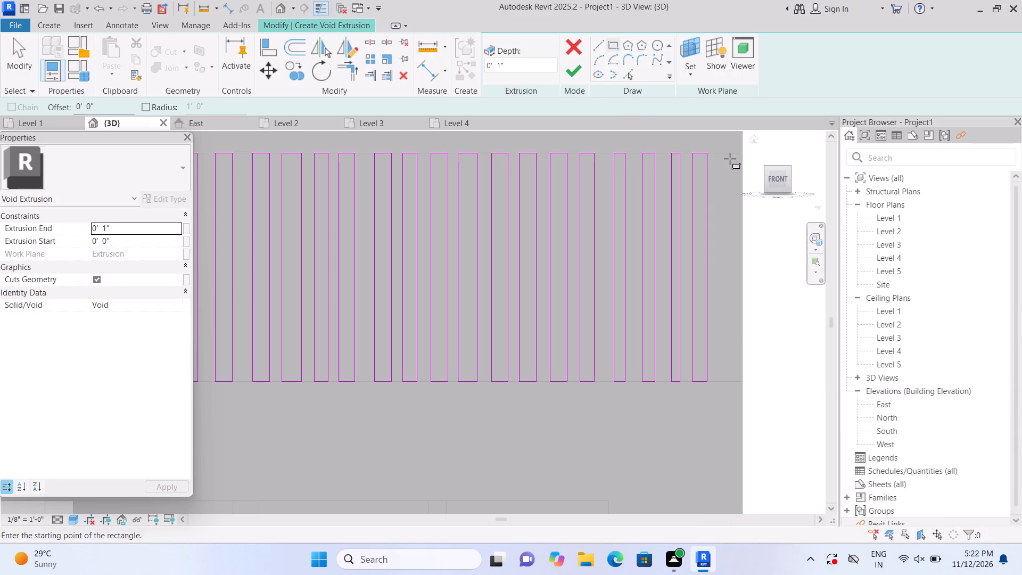
click(728, 155)
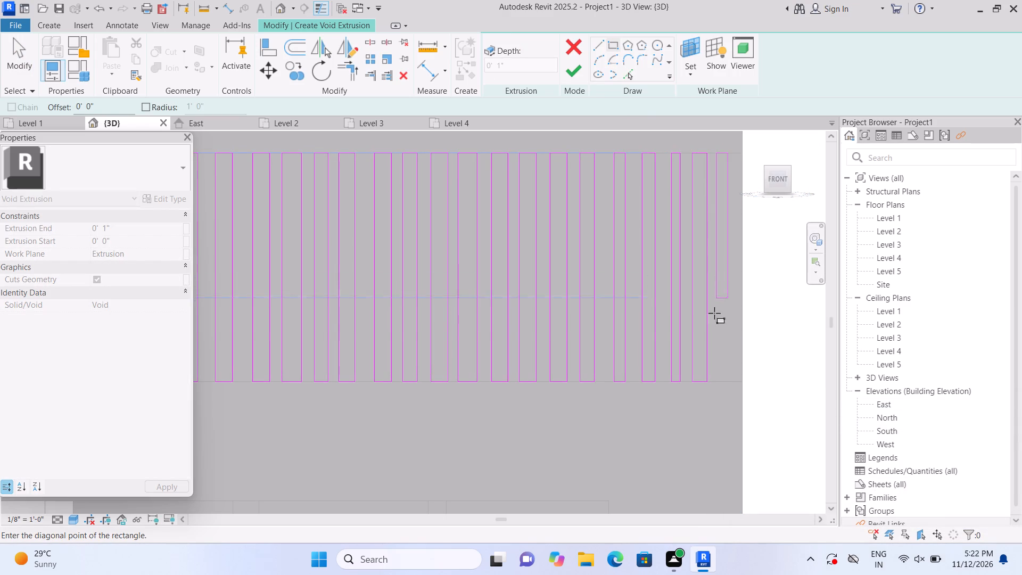
click(722, 376)
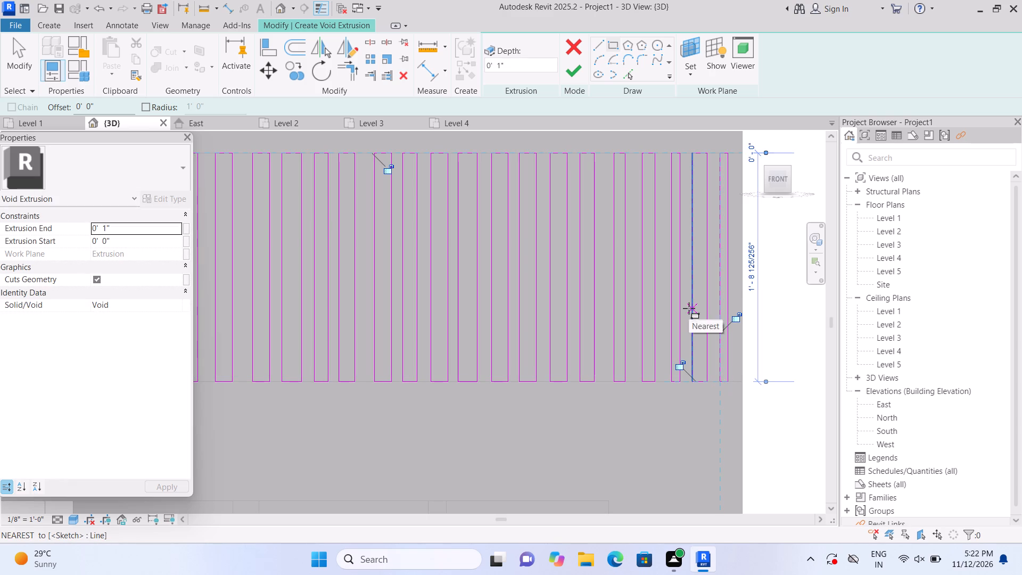
key(Escape)
Sketch two narrow vertical rectangles 10'-0" tall on the plain wall strip between the two ground-floor windows, beside the horizontally grooved area.
scroll(707, 302, down, 7)
scroll(771, 285, down, 4)
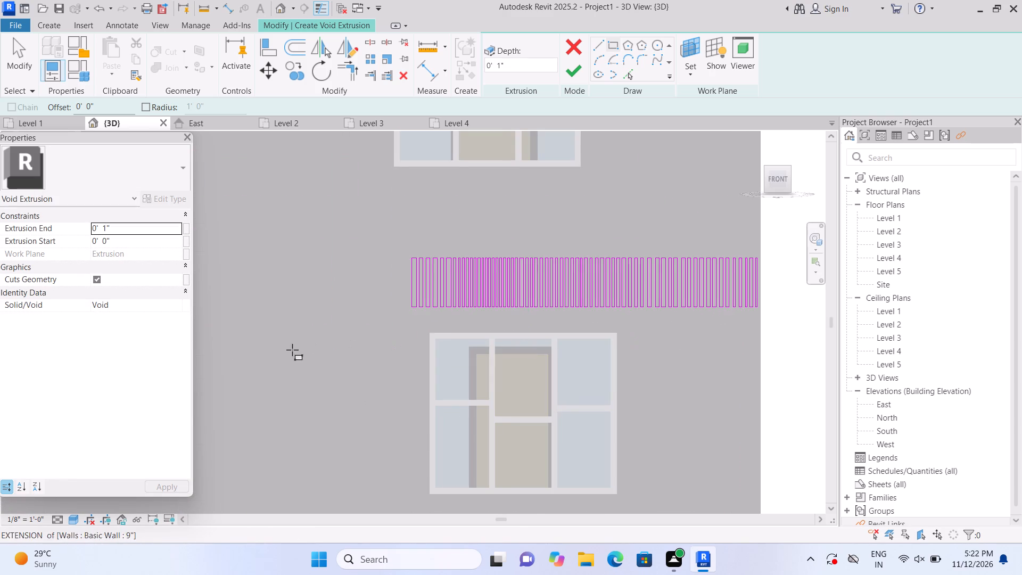
middle_drag(311, 324, 430, 239)
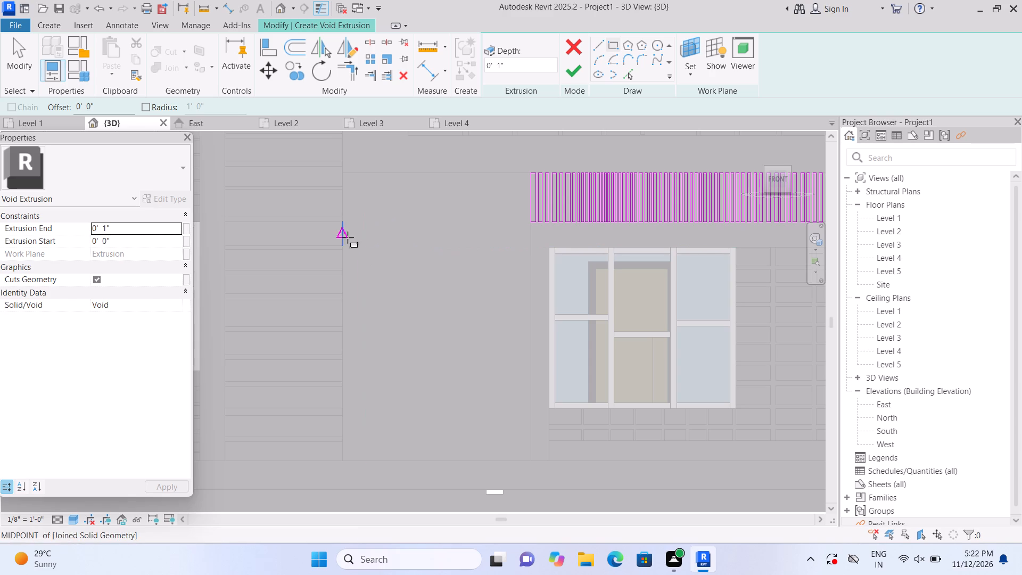
click(348, 174)
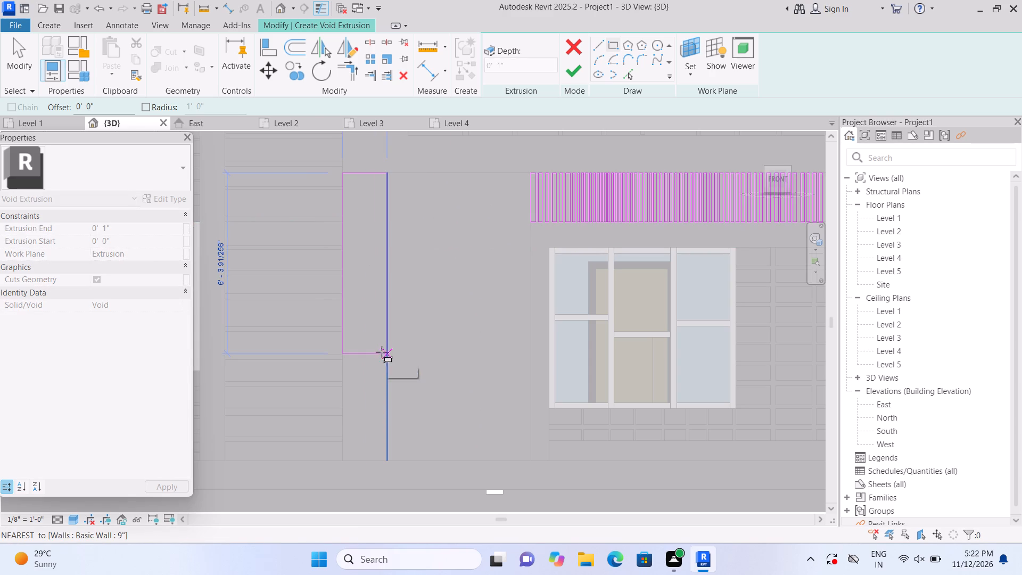
key(Escape)
middle_drag(372, 338, 391, 333)
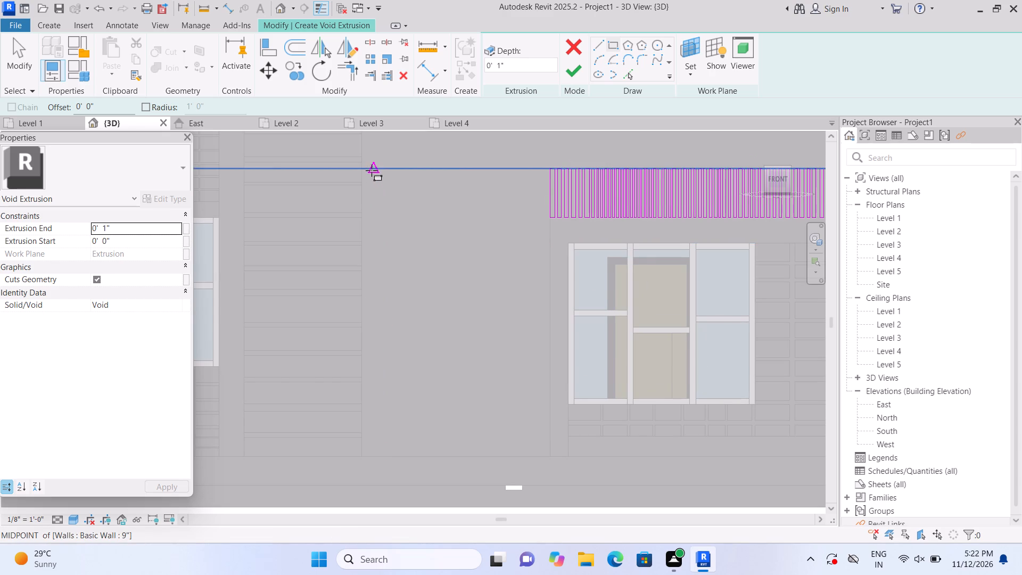
click(370, 168)
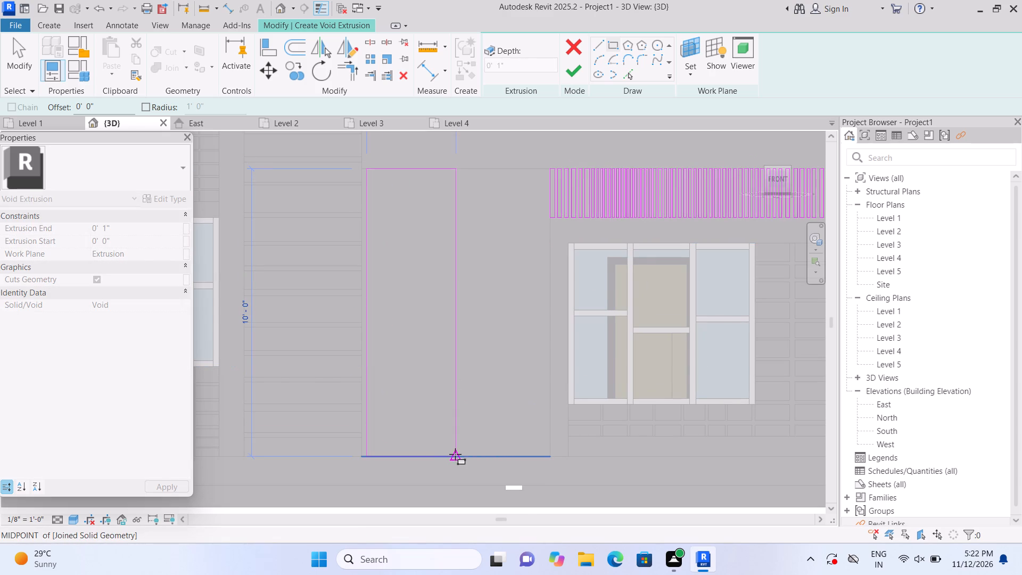
double_click(376, 453)
key(Escape)
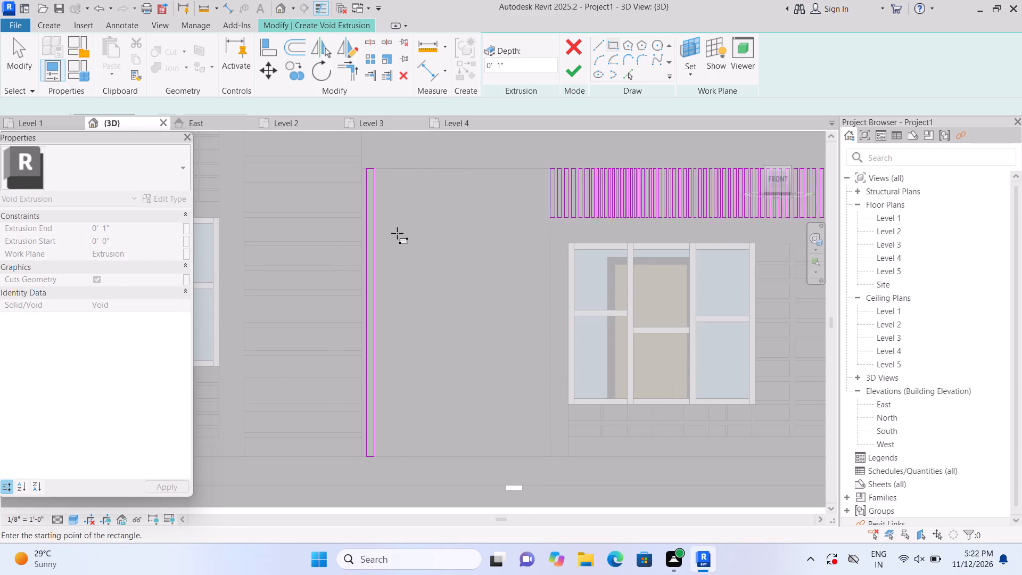
click(384, 170)
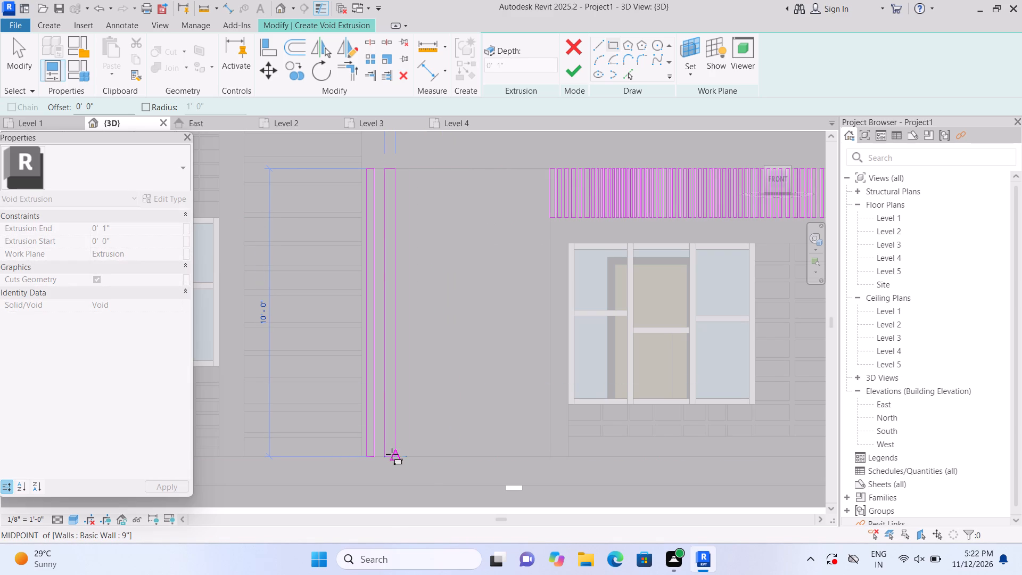
click(392, 454)
key(Escape)
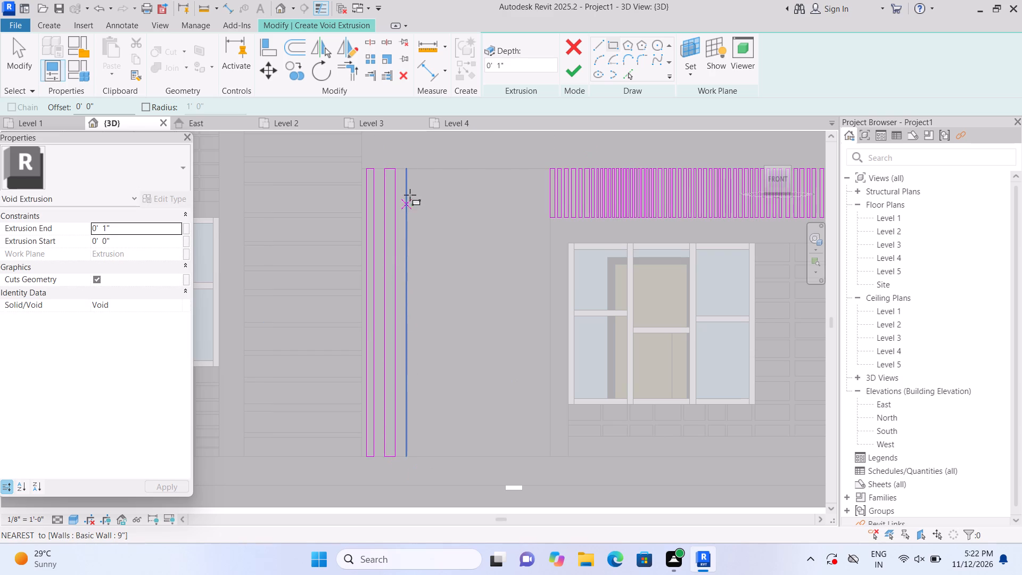
Sketch a third narrow vertical rectangle 10'-0" tall on the plain wall strip, just beside the two existing ones.
scroll(403, 172, up, 1)
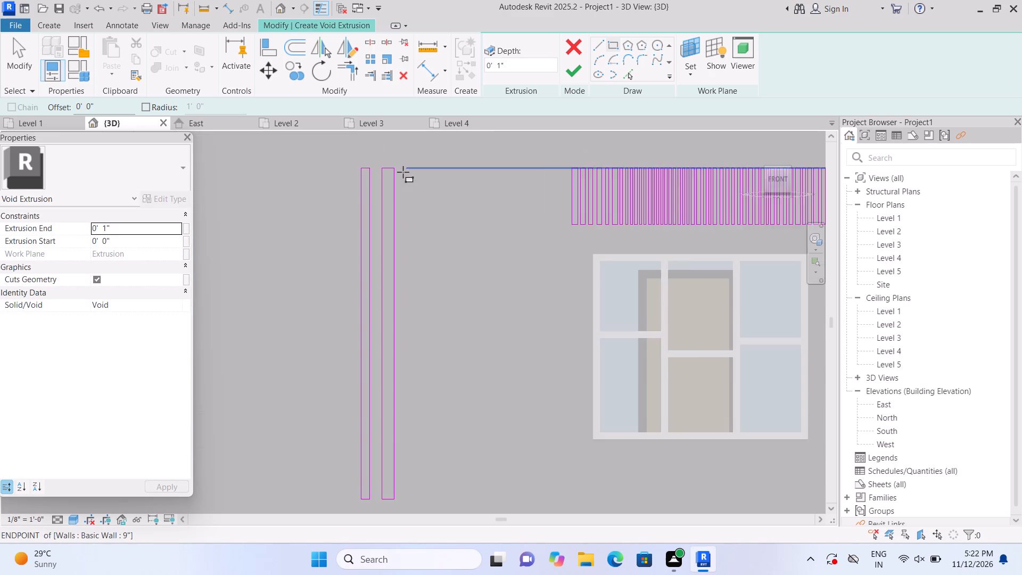
scroll(403, 172, up, 2)
click(399, 170)
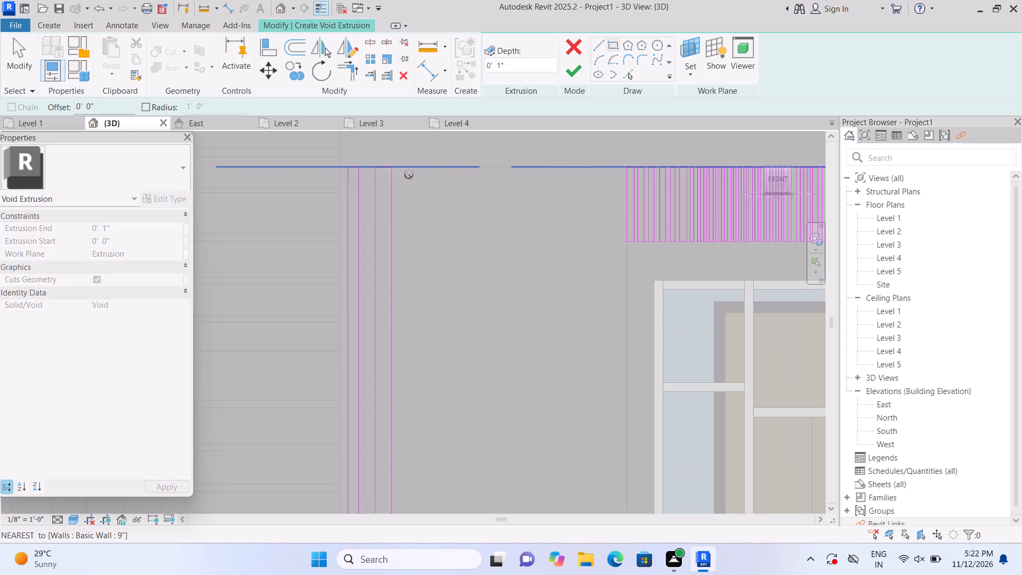
scroll(455, 263, down, 5)
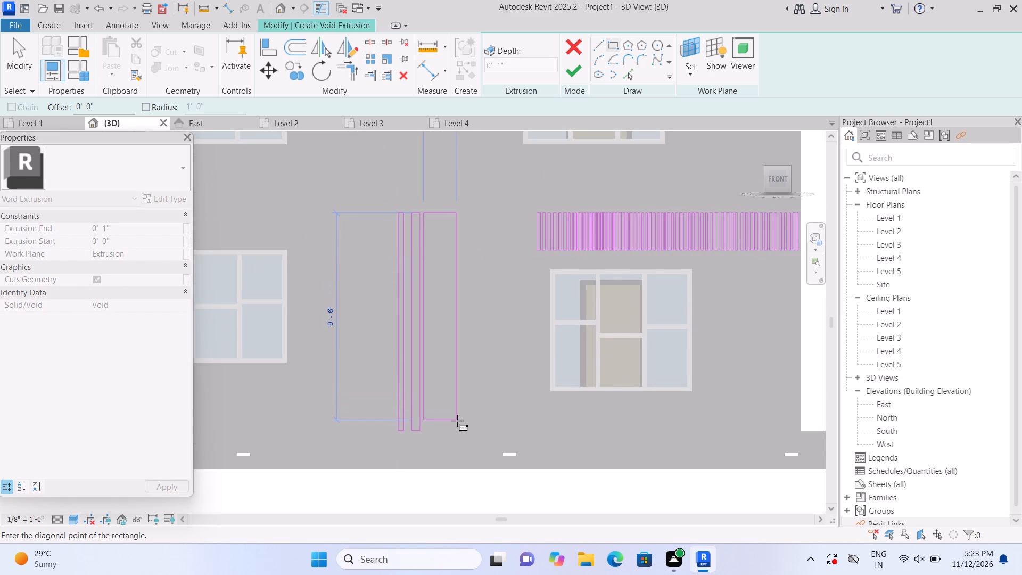
scroll(457, 421, up, 3)
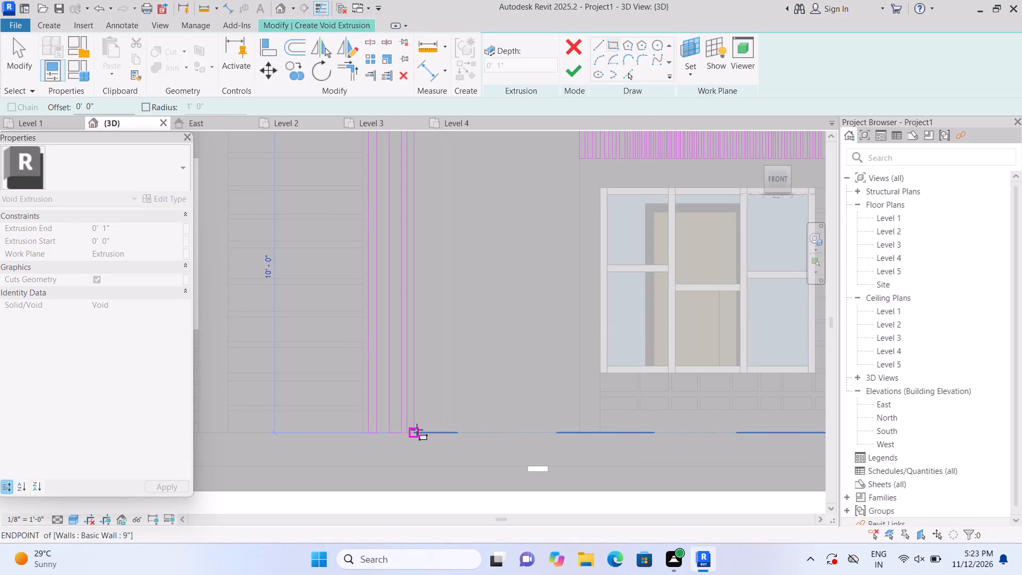
click(417, 431)
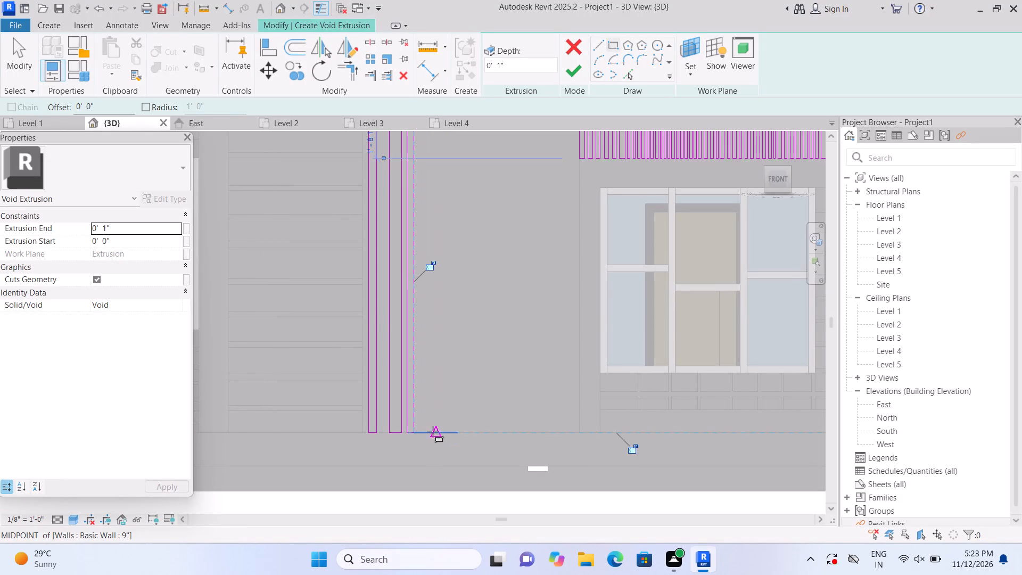
key(Escape)
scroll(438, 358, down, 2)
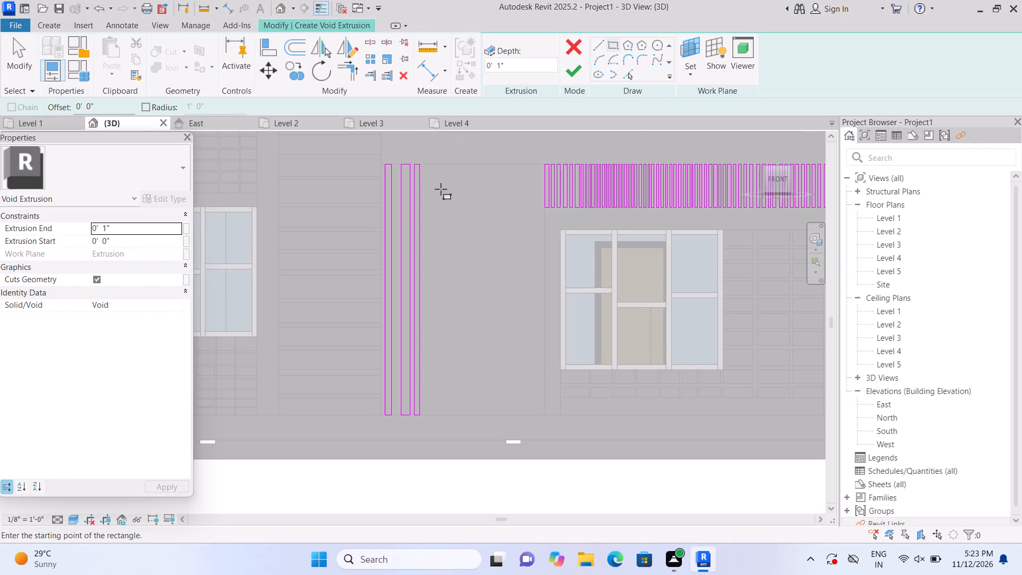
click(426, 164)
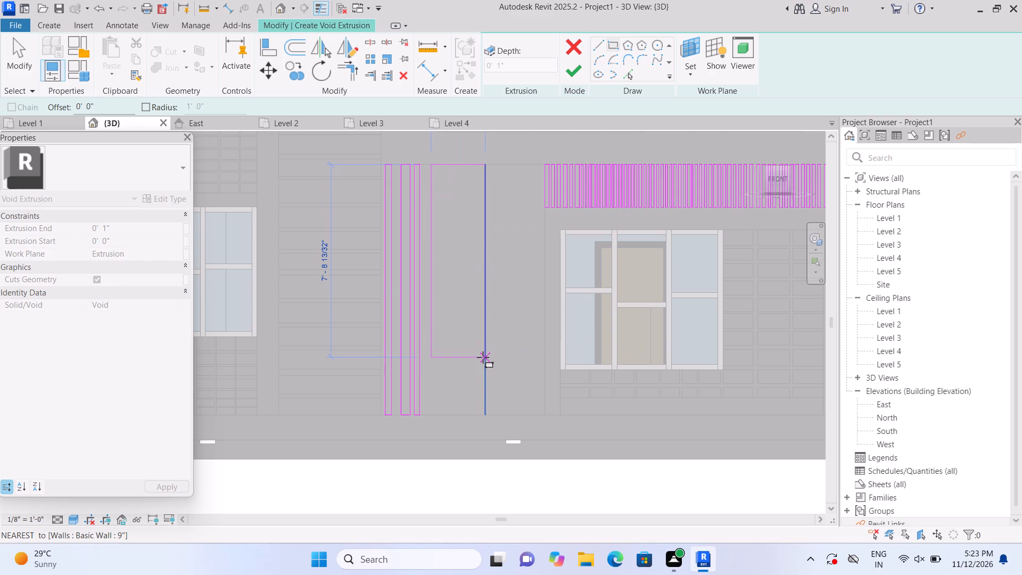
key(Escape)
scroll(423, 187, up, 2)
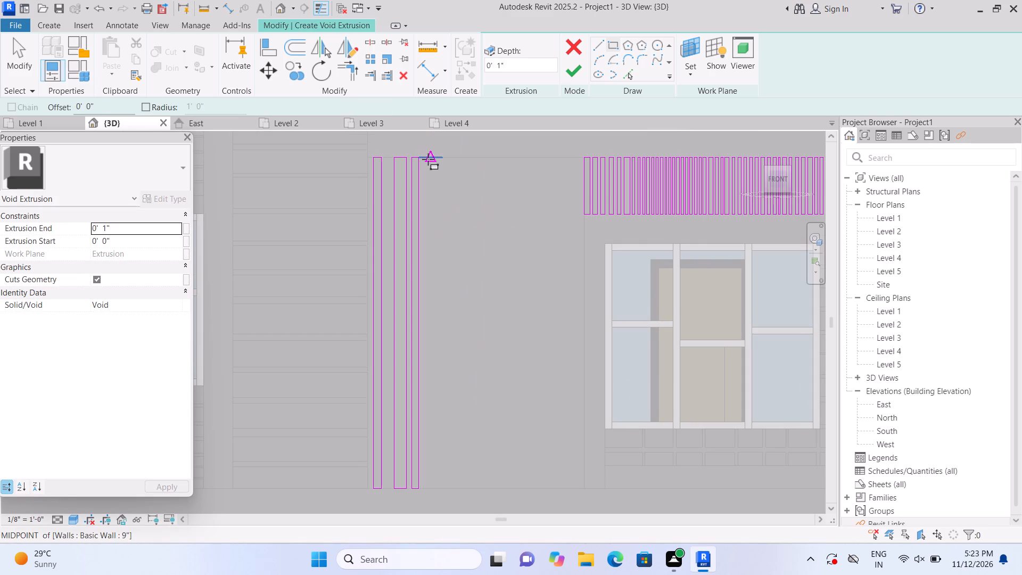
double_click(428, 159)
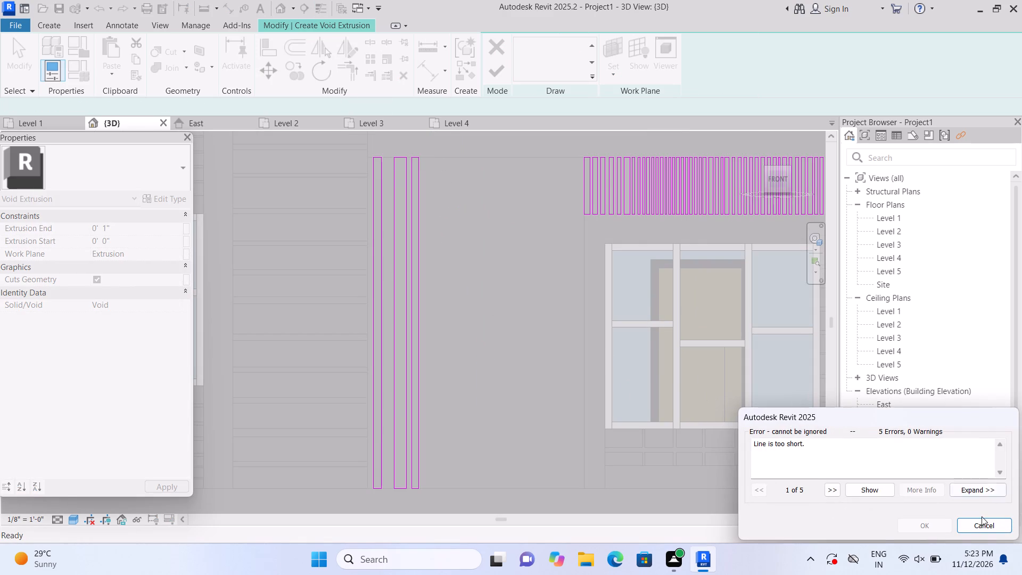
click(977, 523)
Add a fourth narrow vertical rectangle 10'-0" tall to the strip, closely spaced after the third and running down to the wall base.
scroll(475, 363, up, 1)
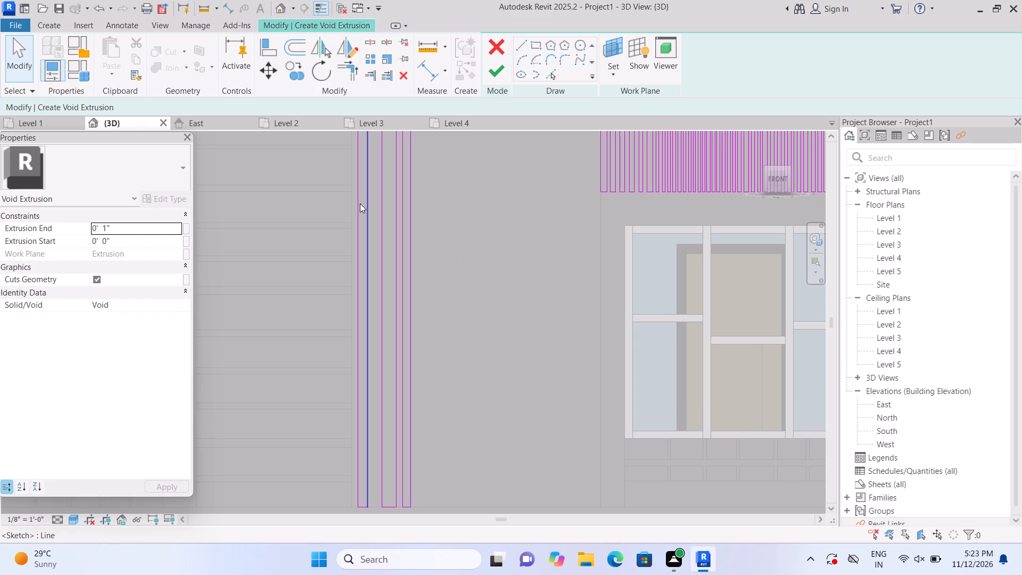
middle_drag(479, 206, 476, 241)
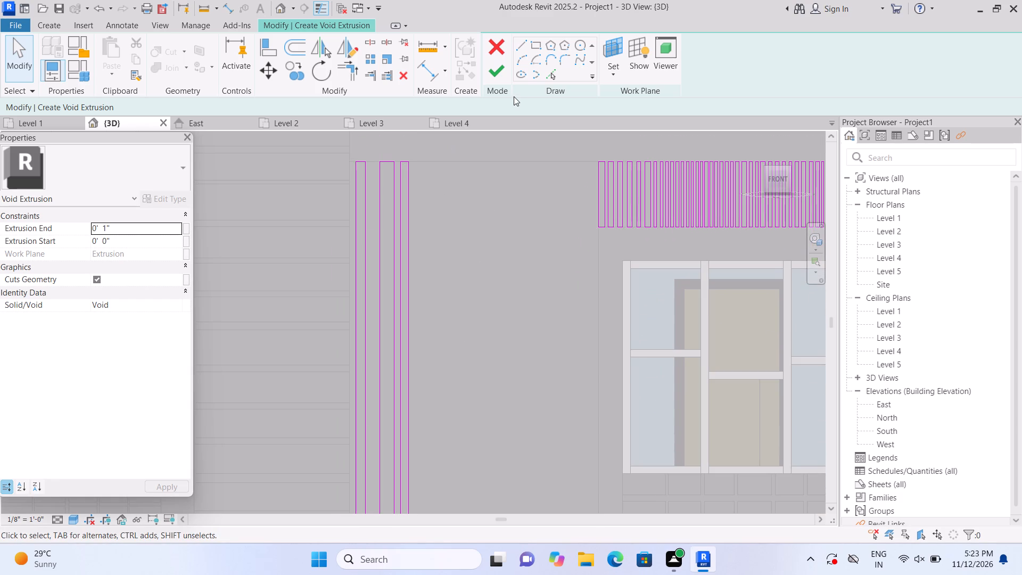
click(538, 43)
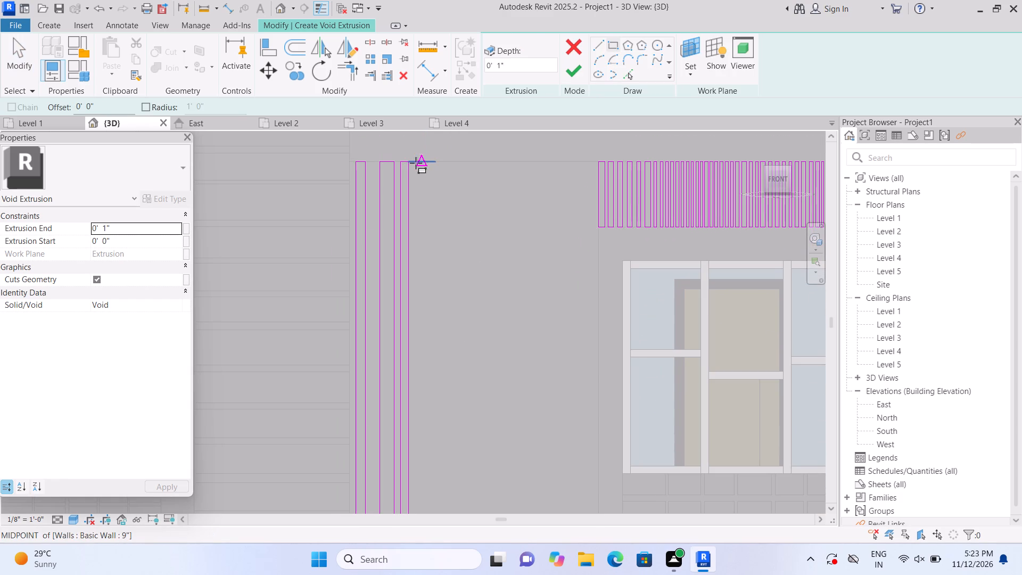
click(415, 161)
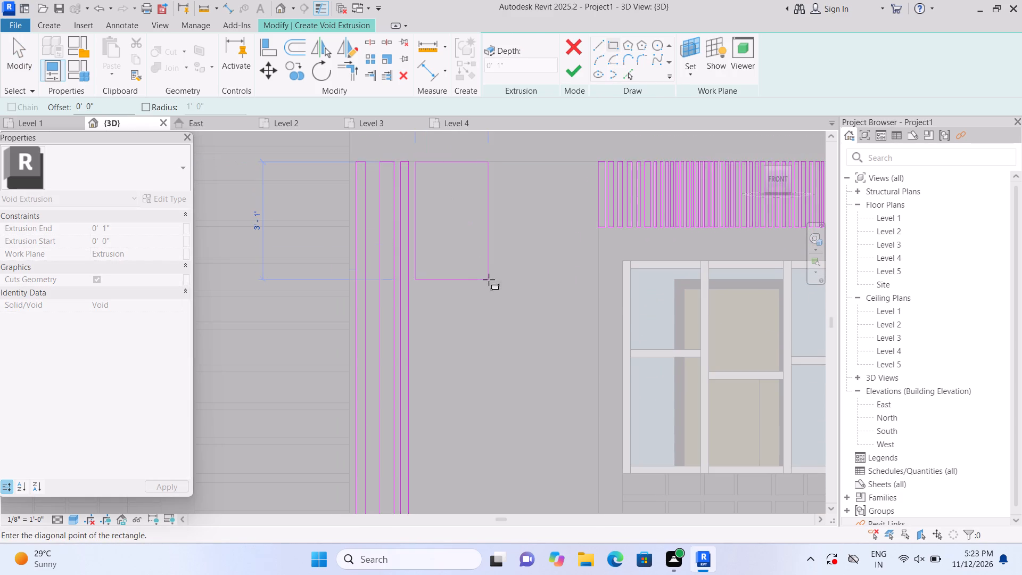
scroll(484, 275, down, 4)
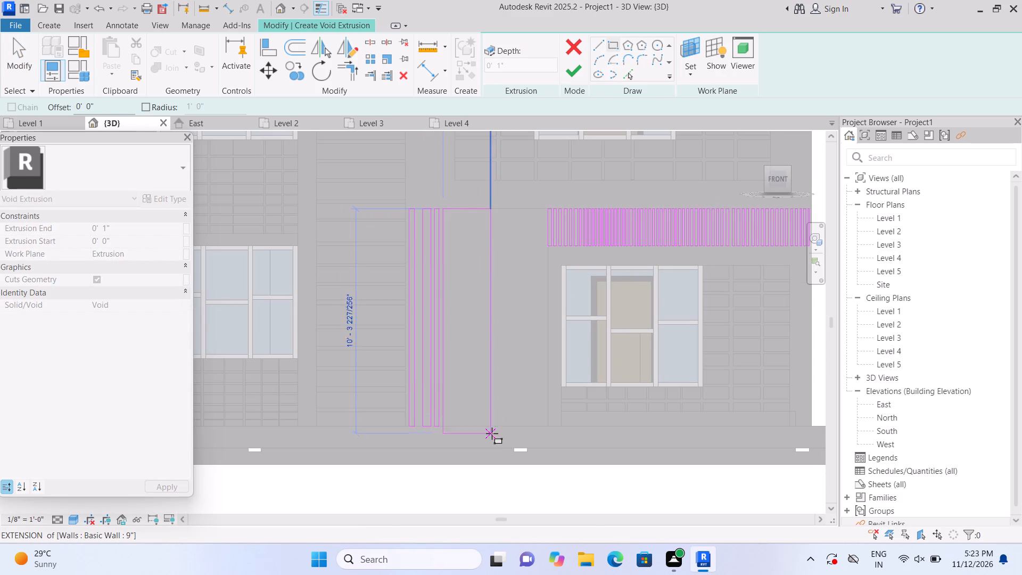
scroll(492, 433, up, 6)
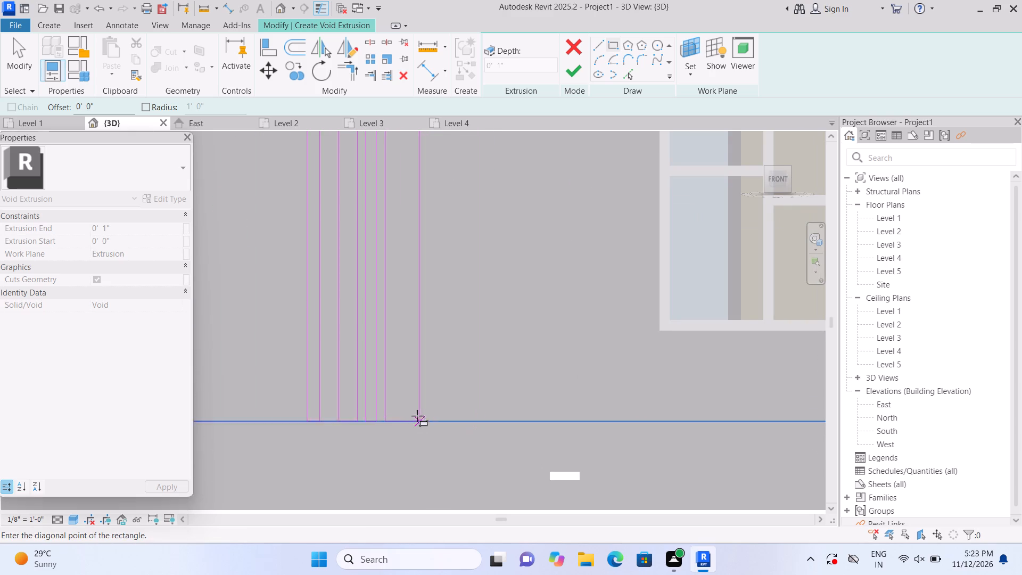
click(393, 417)
scroll(397, 438, down, 3)
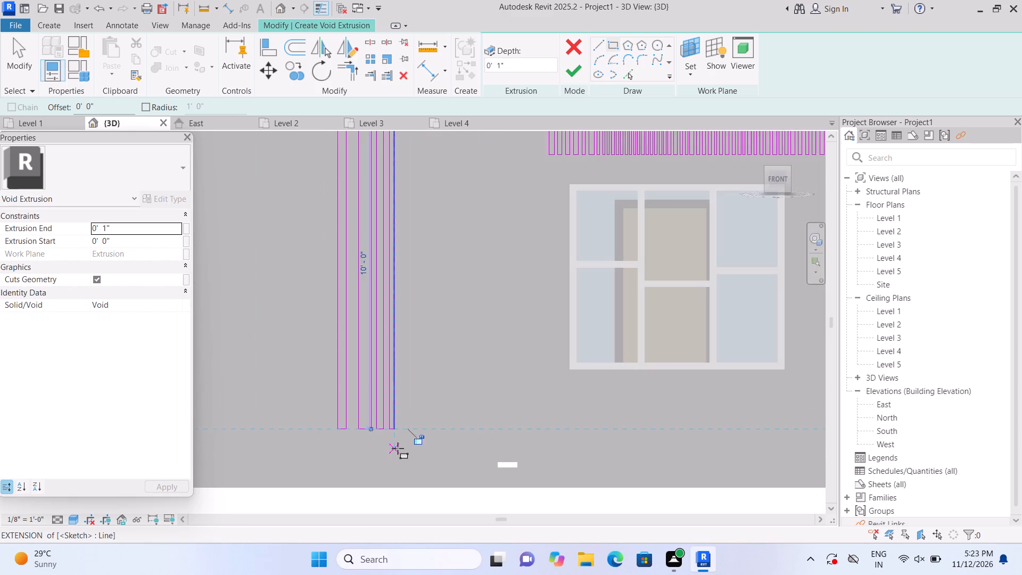
scroll(398, 448, down, 4)
key(Escape)
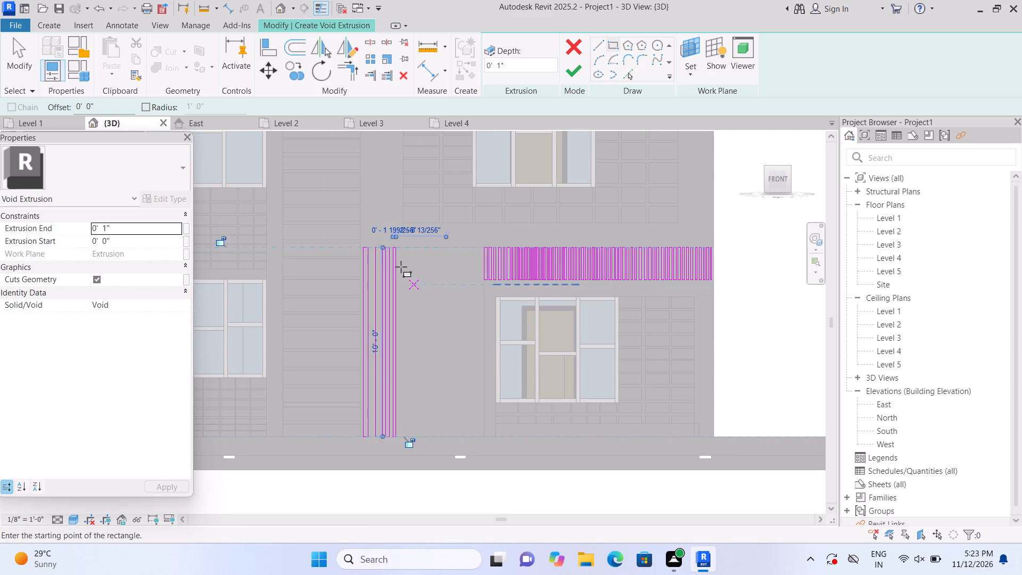
Add a fifth narrow vertical rectangle 10'-0" tall, a small gap beyond the fourth on the wall strip.
scroll(400, 266, up, 4)
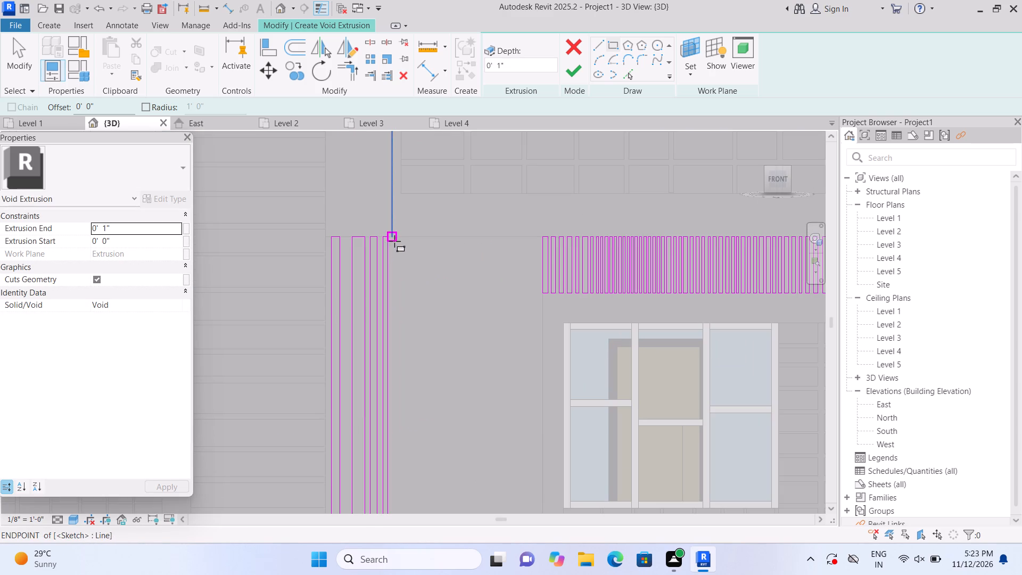
click(395, 240)
scroll(436, 322, down, 4)
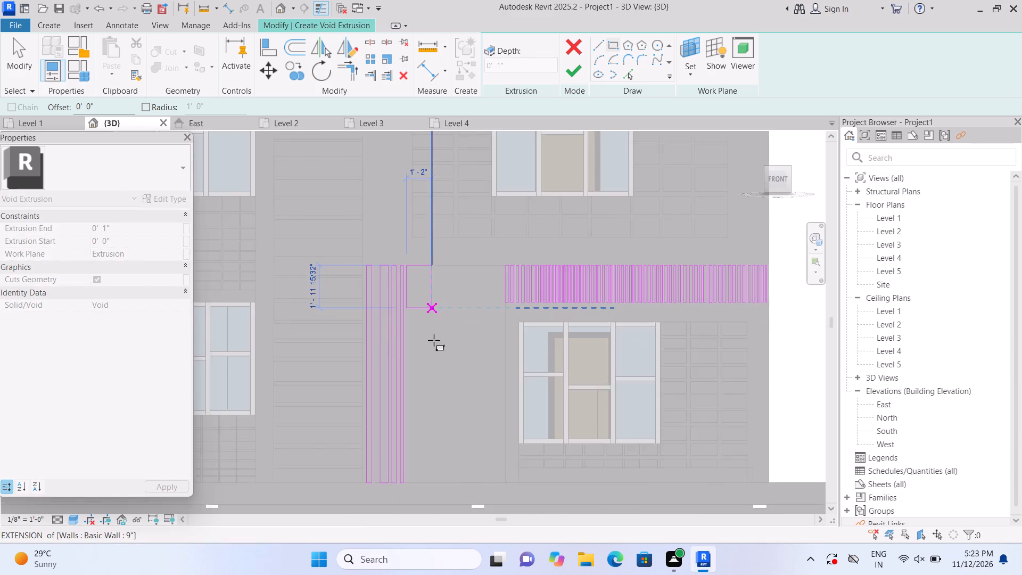
scroll(443, 463, up, 4)
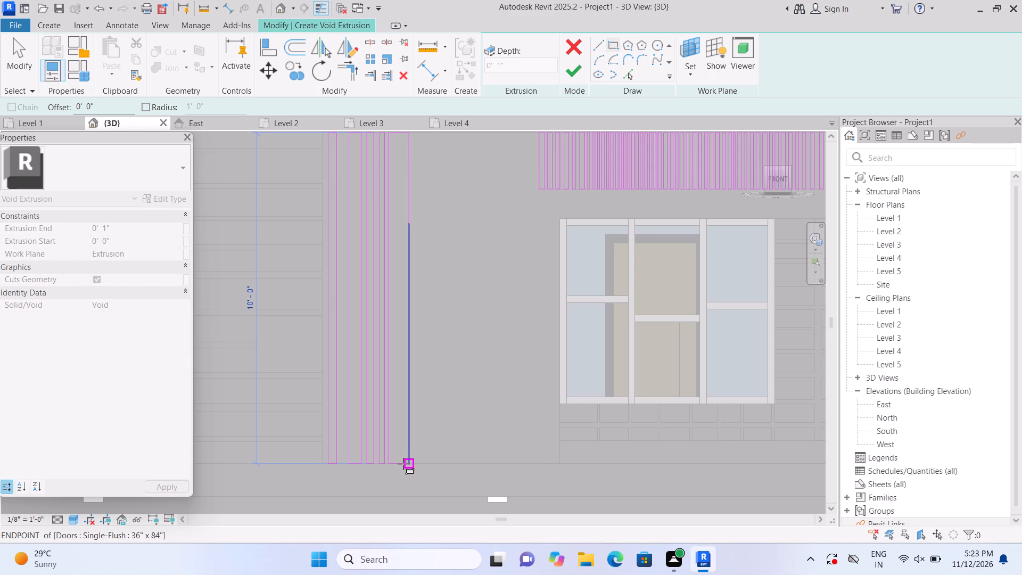
scroll(404, 465, up, 6)
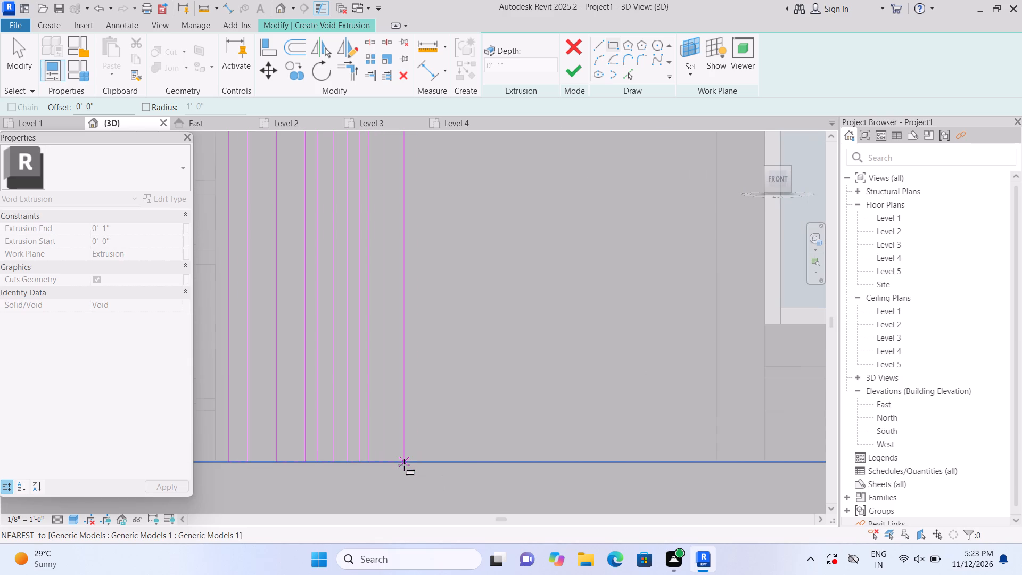
click(385, 462)
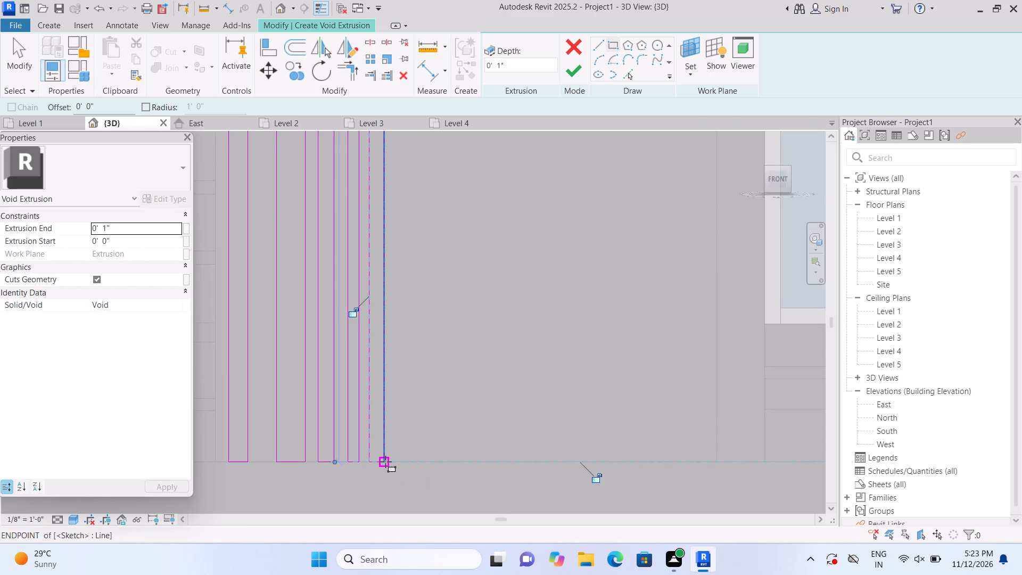
key(Escape)
Sketch a sixth narrow full-height vertical rectangle, 10'-0" tall, continuing the row toward the window with the vertical grooves above it.
scroll(390, 466, down, 8)
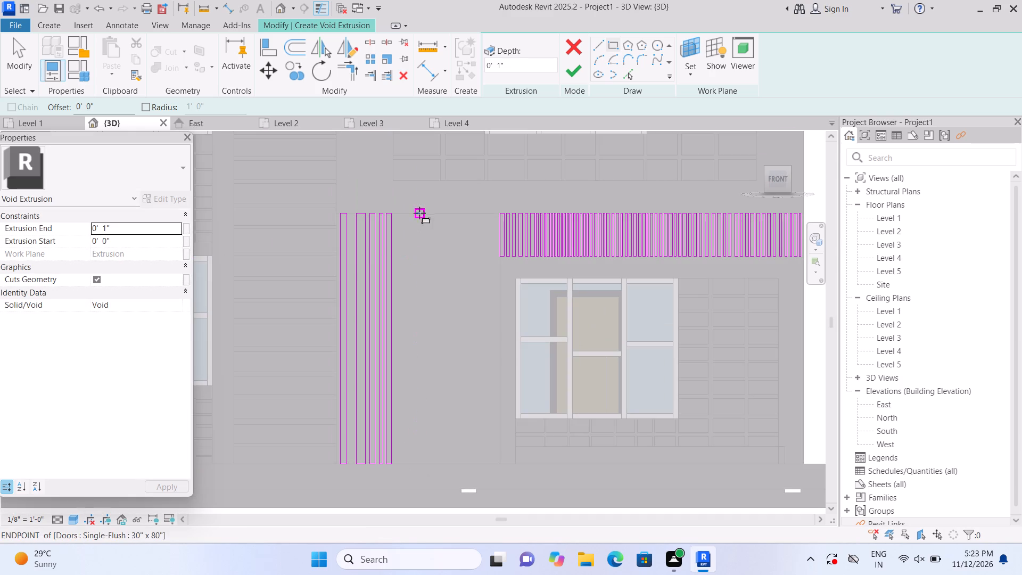
scroll(399, 241, up, 3)
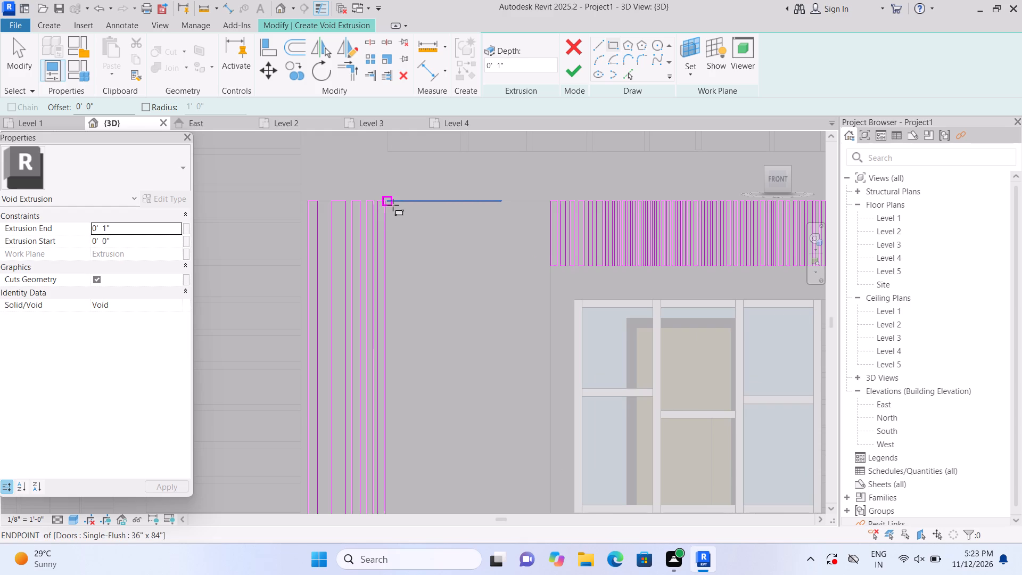
click(394, 204)
scroll(439, 321, down, 4)
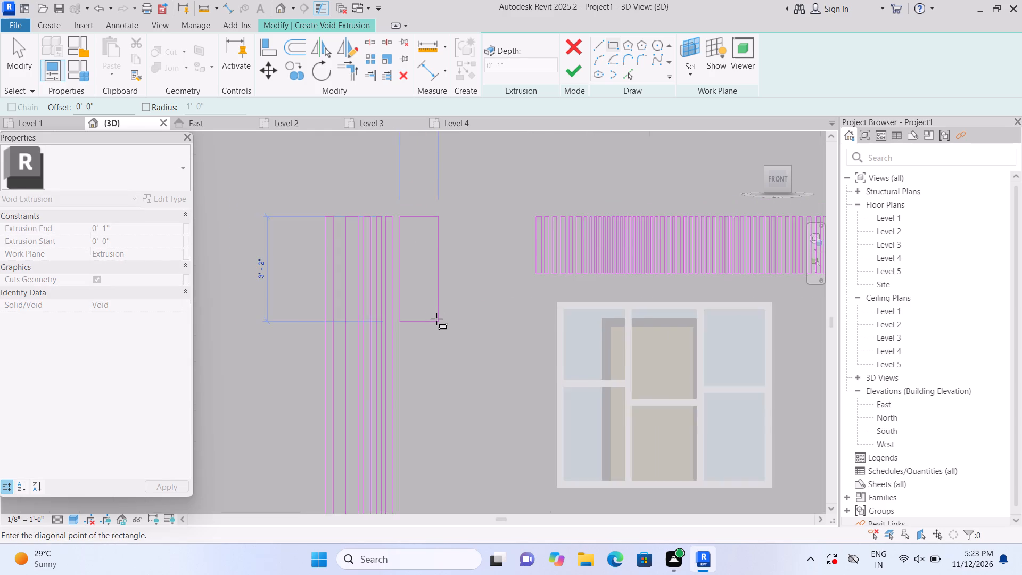
scroll(447, 465, up, 2)
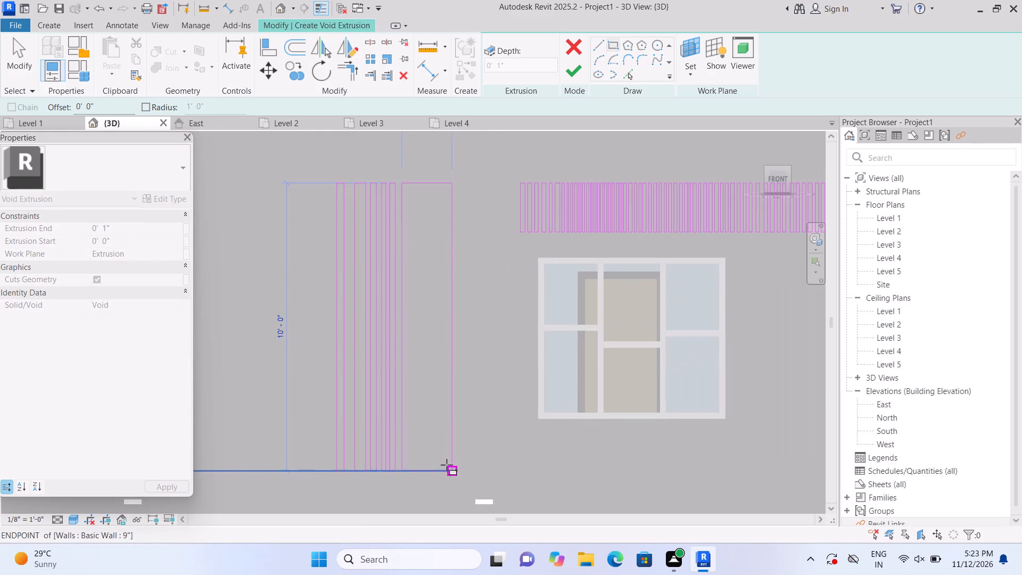
scroll(439, 462, up, 1)
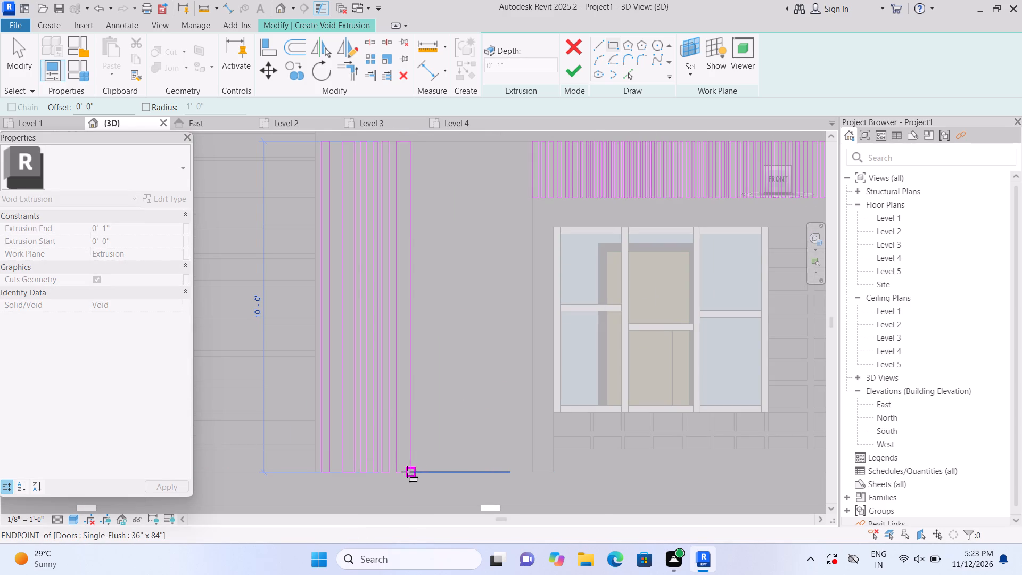
click(403, 471)
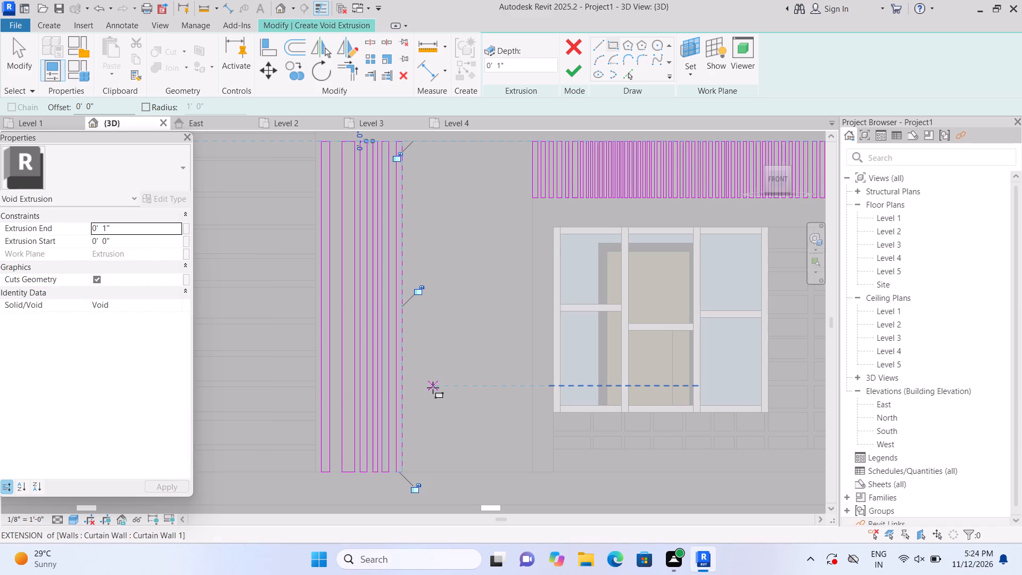
key(Escape)
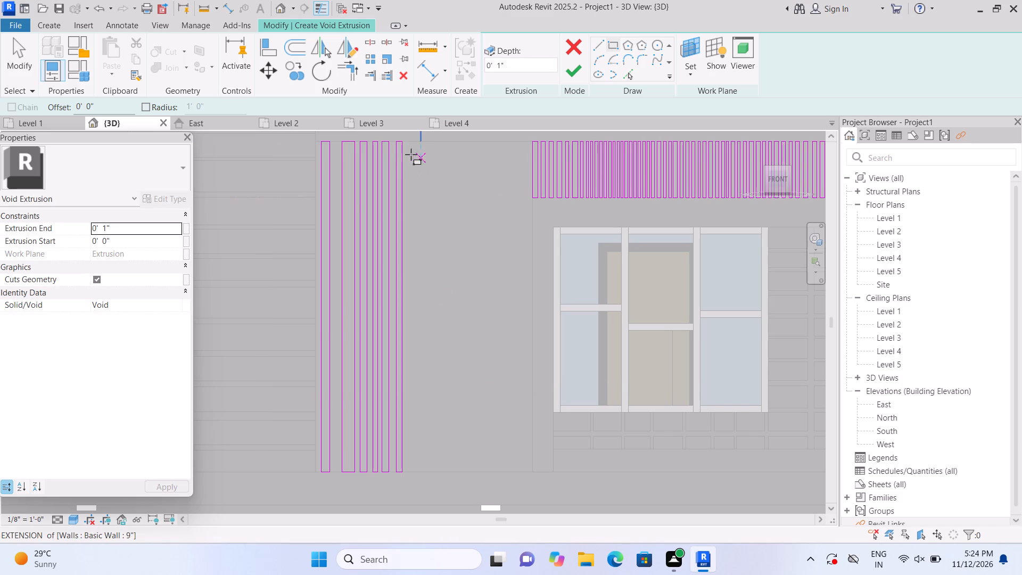
Sketch a seventh narrow full-height vertical rectangle, 10'-0" tall, next to the sixth near the middle of the wall strip.
double_click(408, 145)
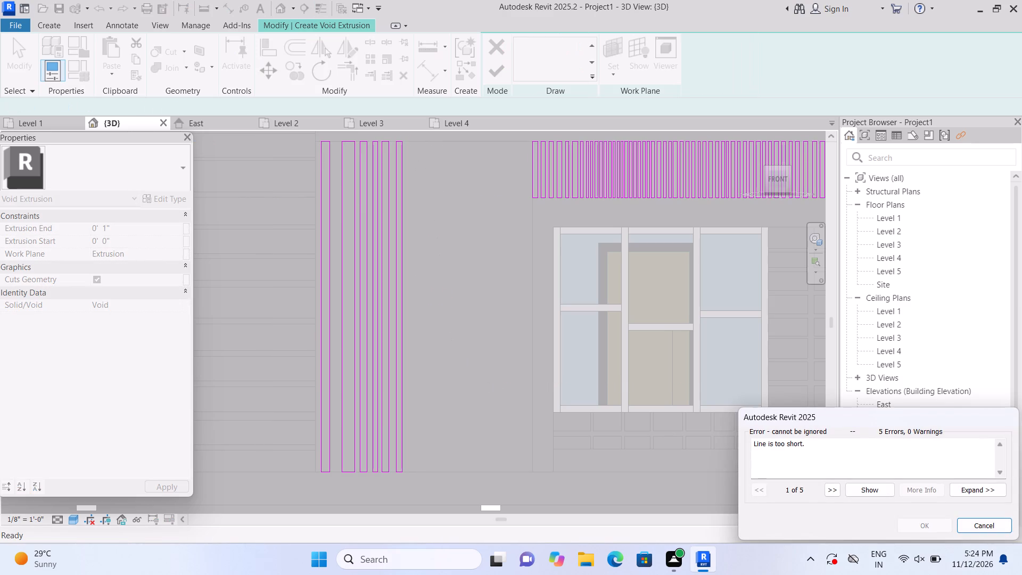
click(987, 523)
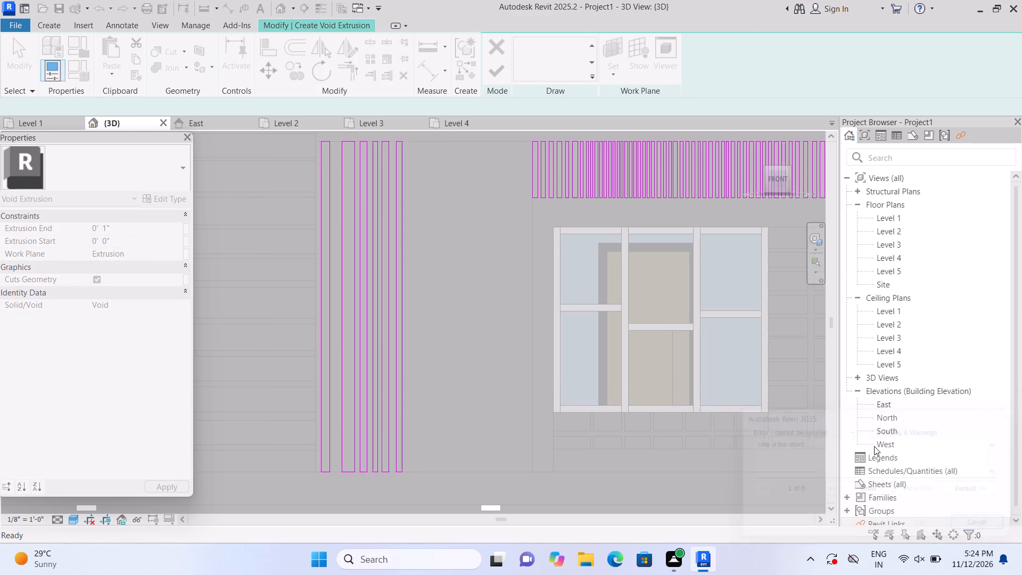
click(537, 41)
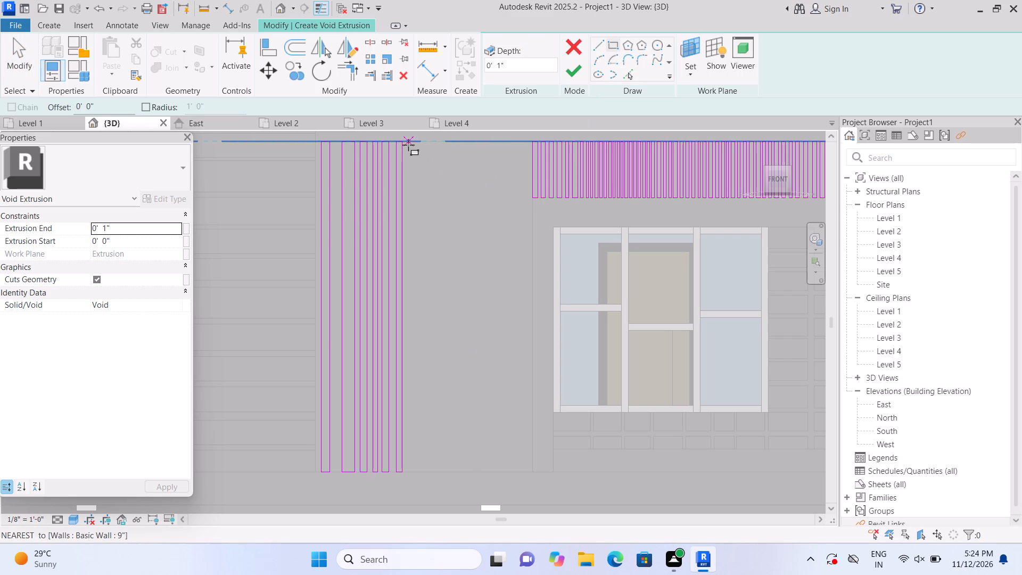
click(408, 144)
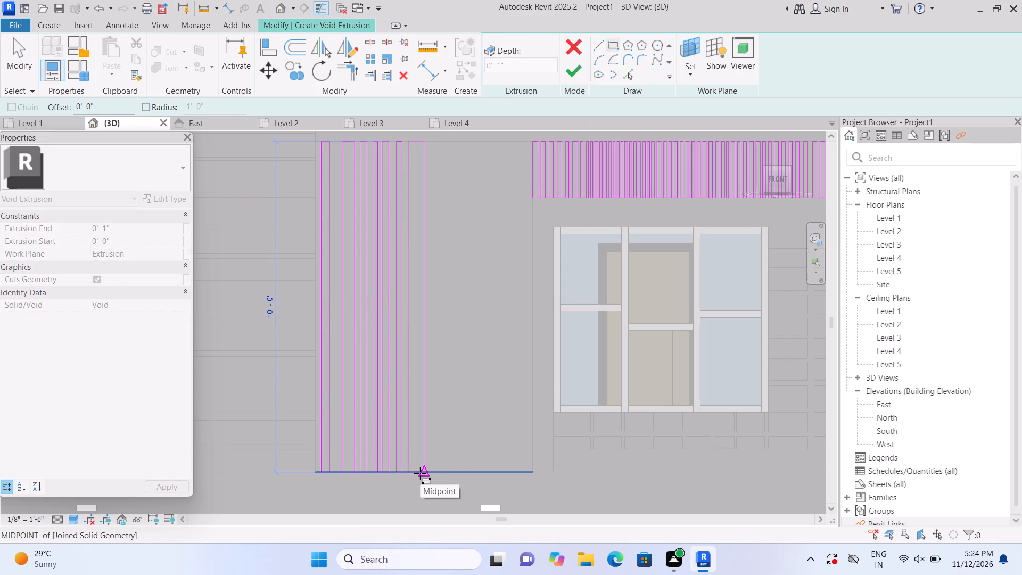
scroll(420, 475, up, 2)
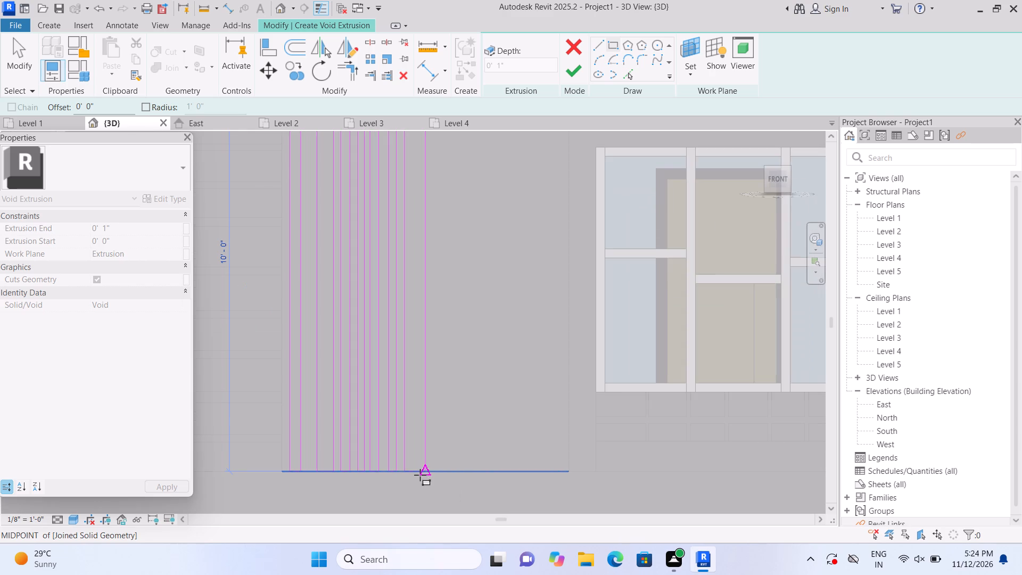
scroll(420, 475, up, 1)
click(416, 474)
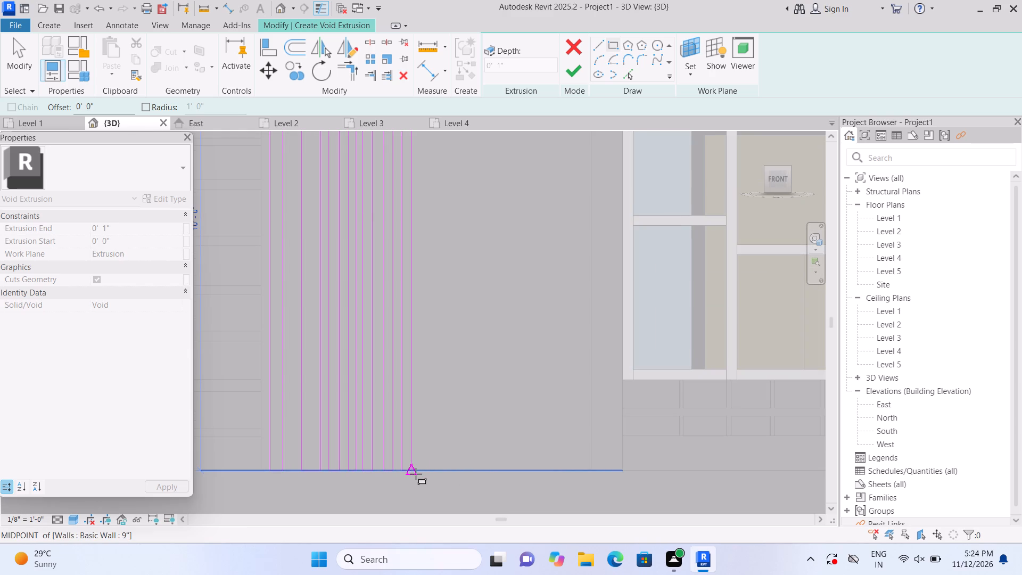
Sketch an eighth narrow full-height vertical rectangle, 10'-0" tall, a small gap beyond the seventh on the wall strip.
key(Escape)
scroll(449, 429, down, 2)
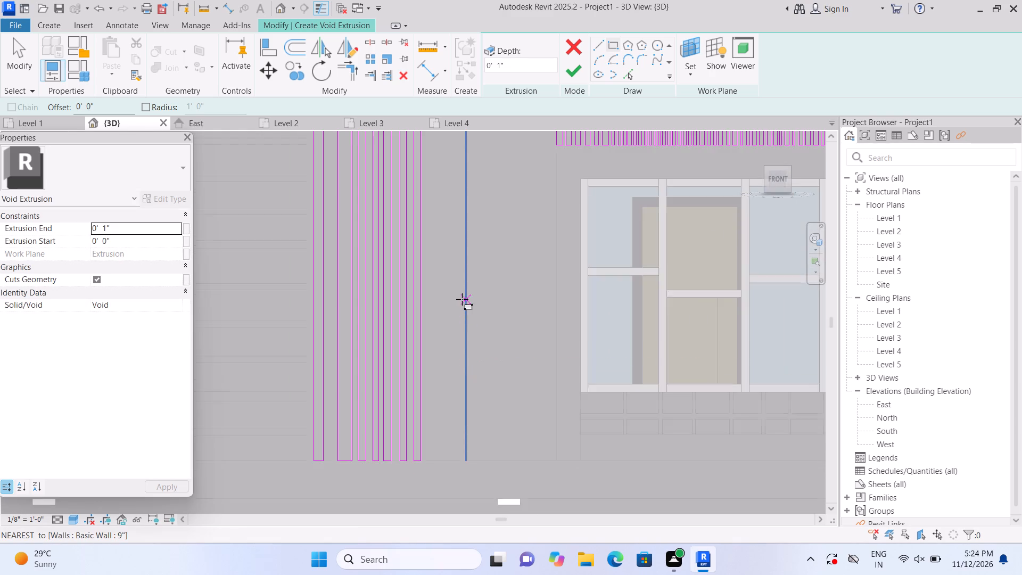
scroll(462, 299, down, 2)
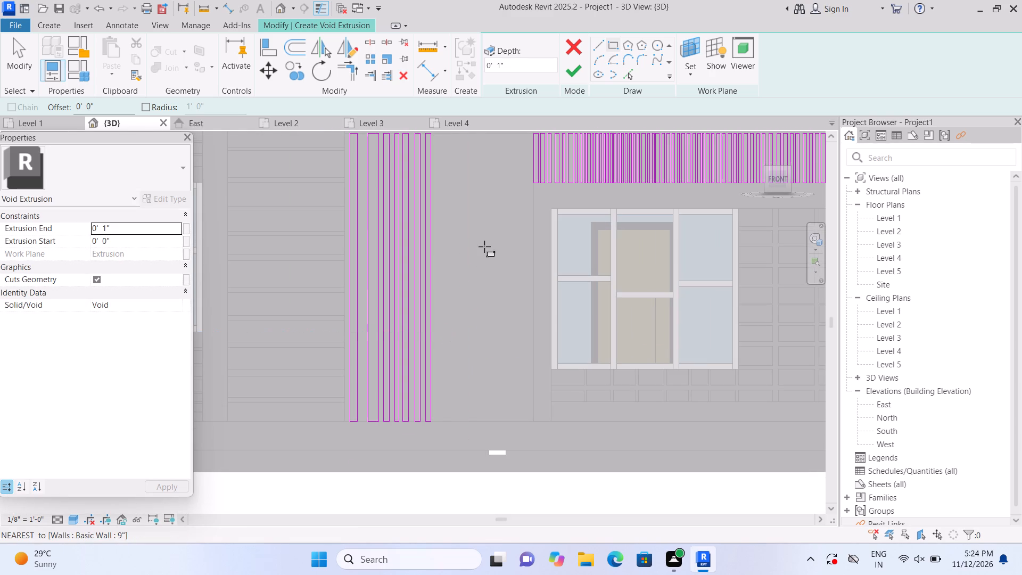
scroll(450, 348, down, 3)
scroll(468, 232, up, 2)
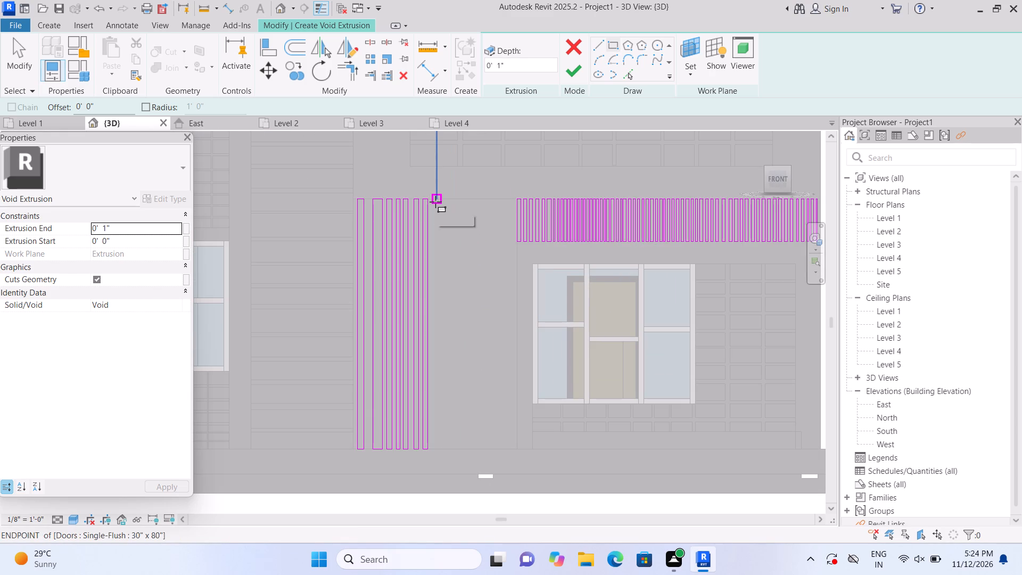
click(435, 202)
scroll(461, 449, up, 4)
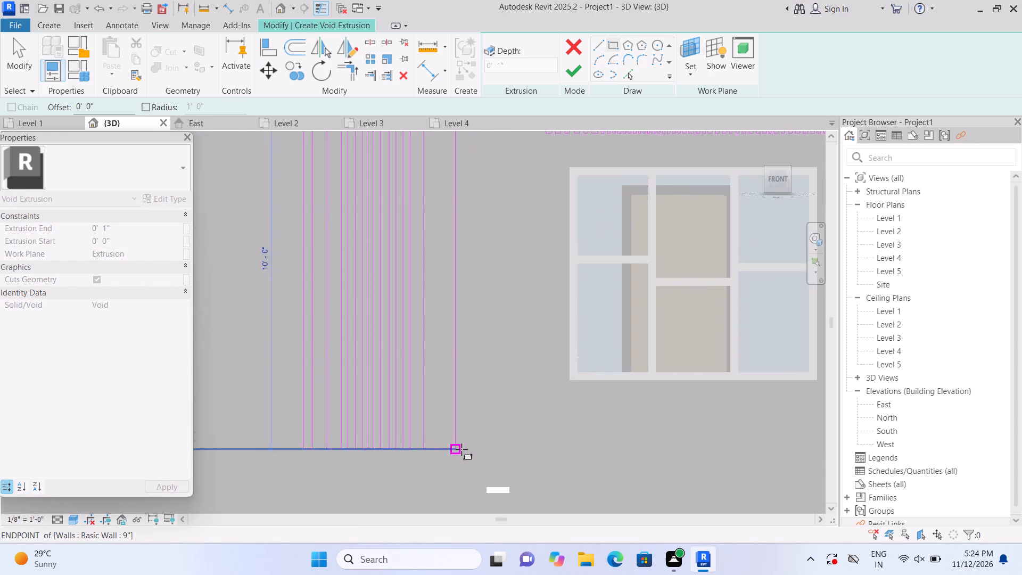
click(430, 448)
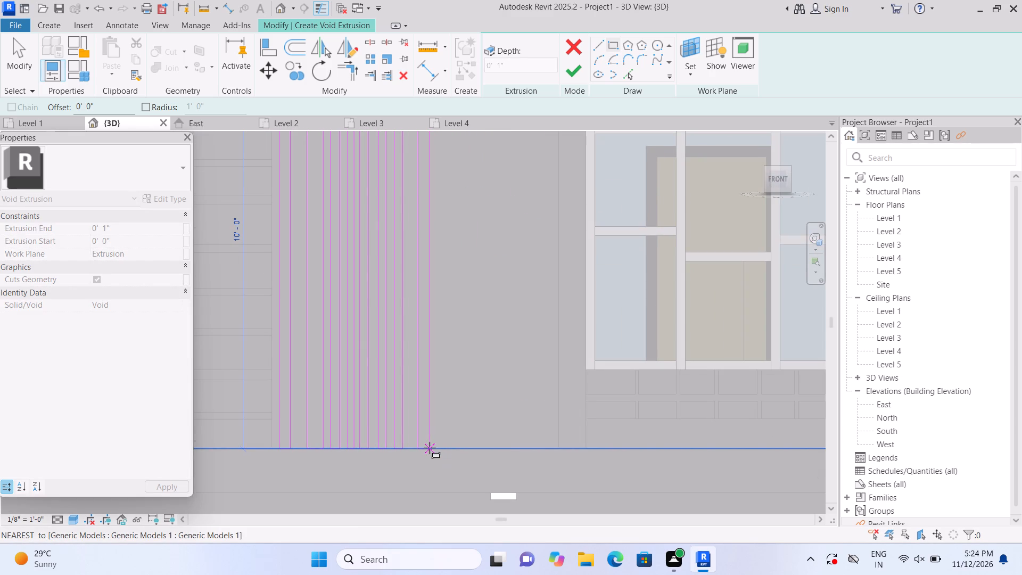
key(Escape)
Add a ninth narrow vertical rectangle 10'-0" tall after the eighth, running down to the wall base.
scroll(469, 349, down, 5)
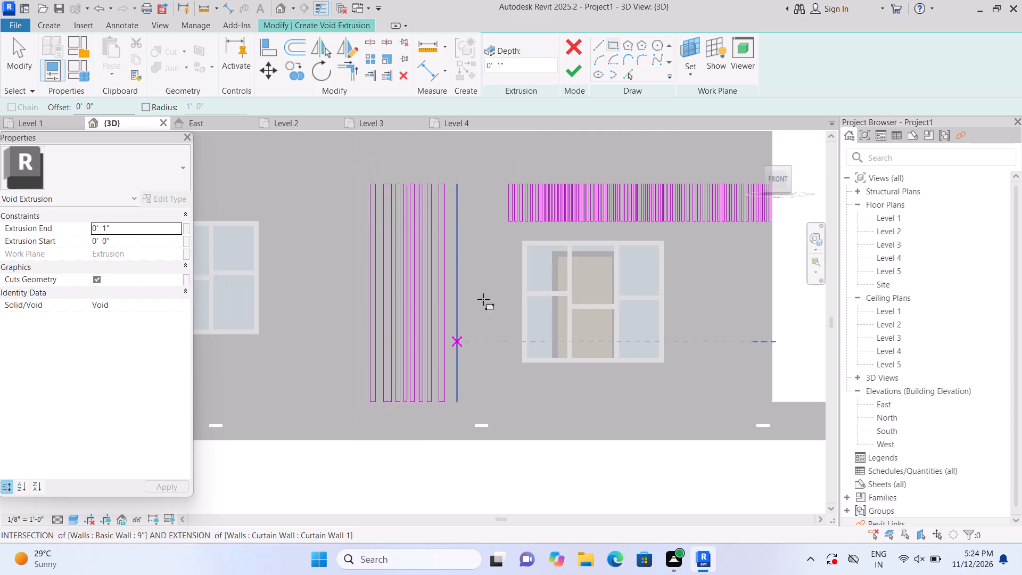
scroll(461, 191, up, 4)
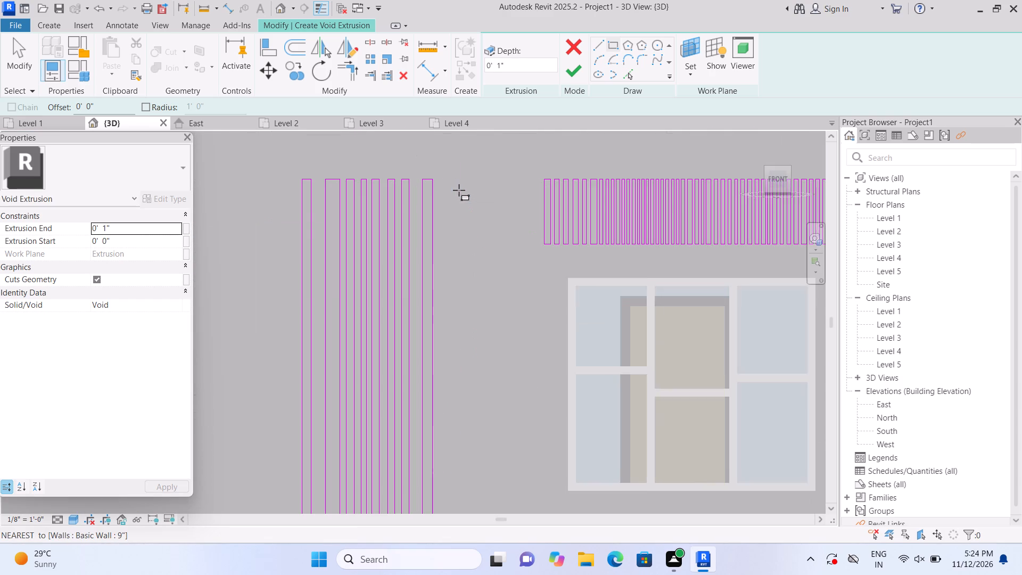
click(440, 182)
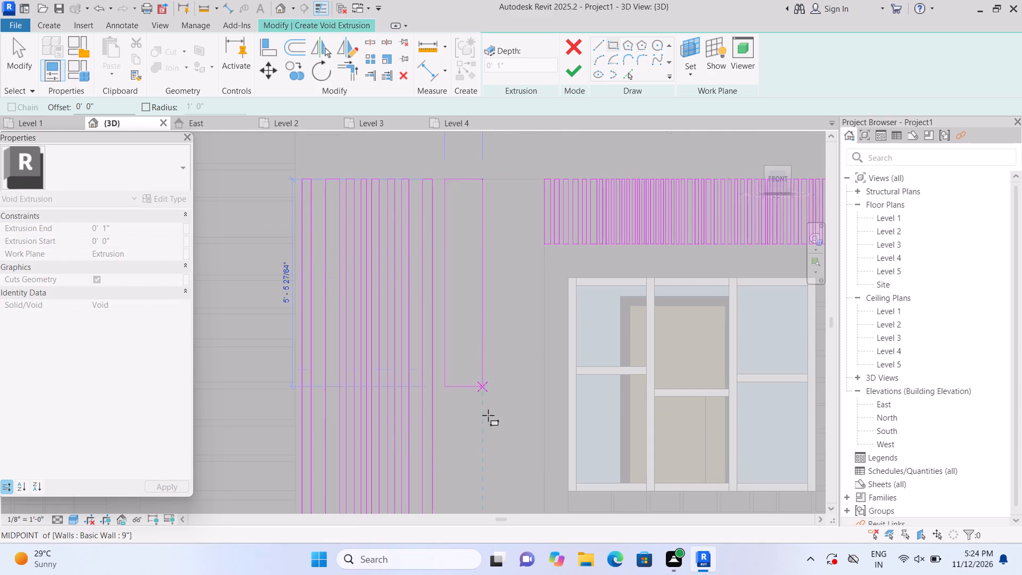
scroll(480, 440, down, 5)
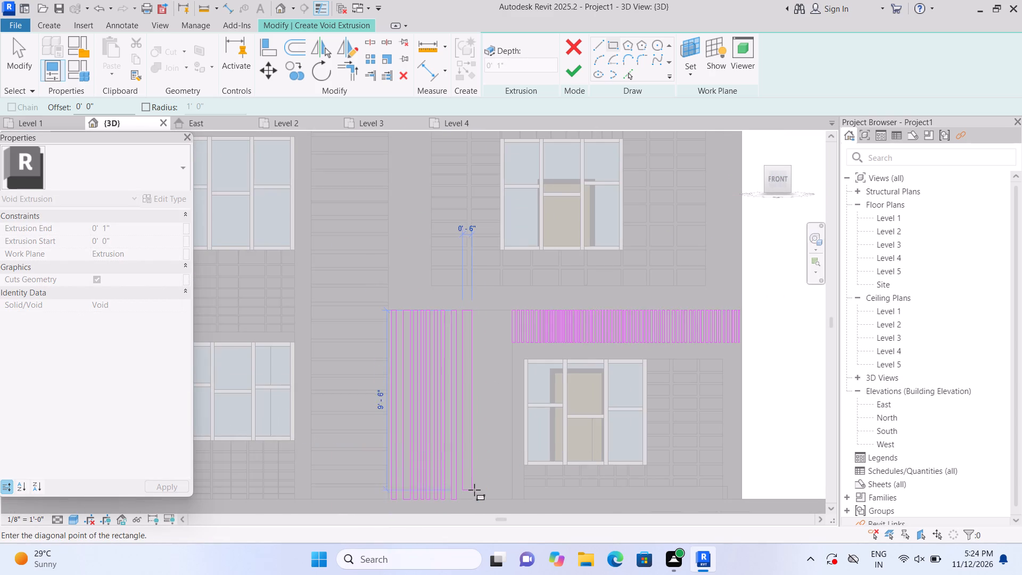
scroll(473, 492, up, 3)
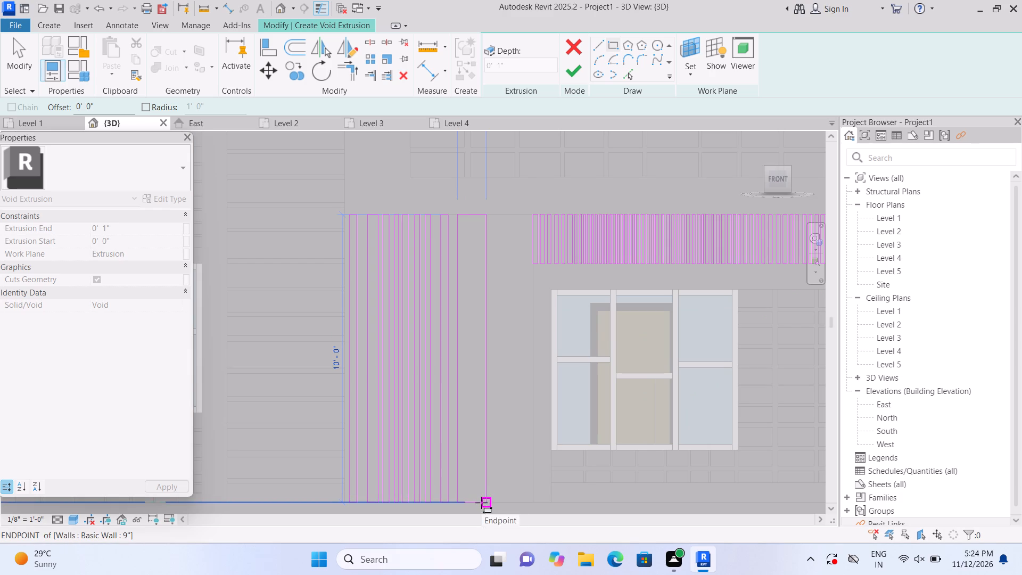
scroll(481, 503, up, 1)
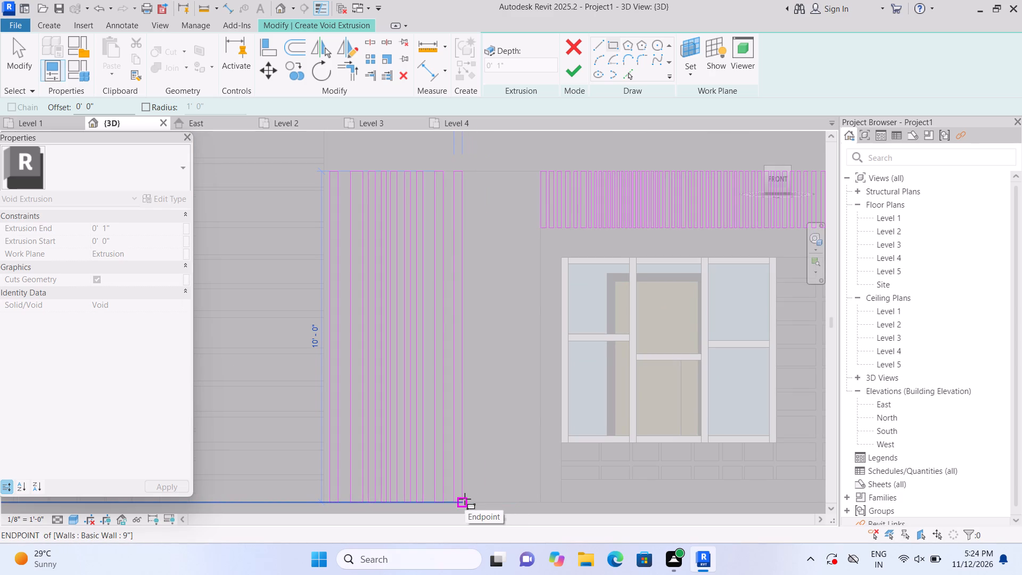
click(465, 499)
key(Escape)
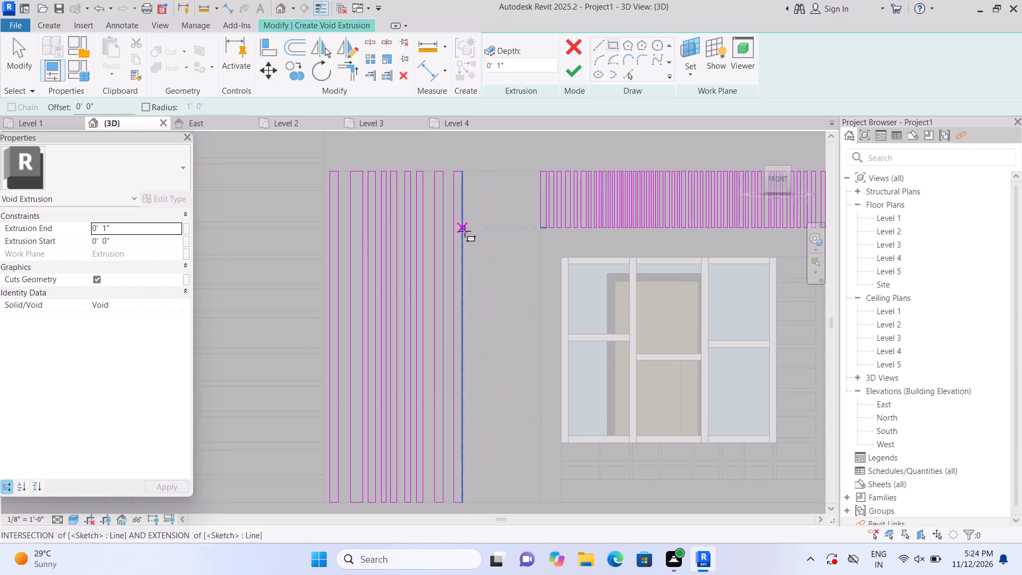
Sketch the tenth, eleventh and twelfth narrow vertical rectangles, each 10'-0" tall, continuing the row toward the window.
click(473, 174)
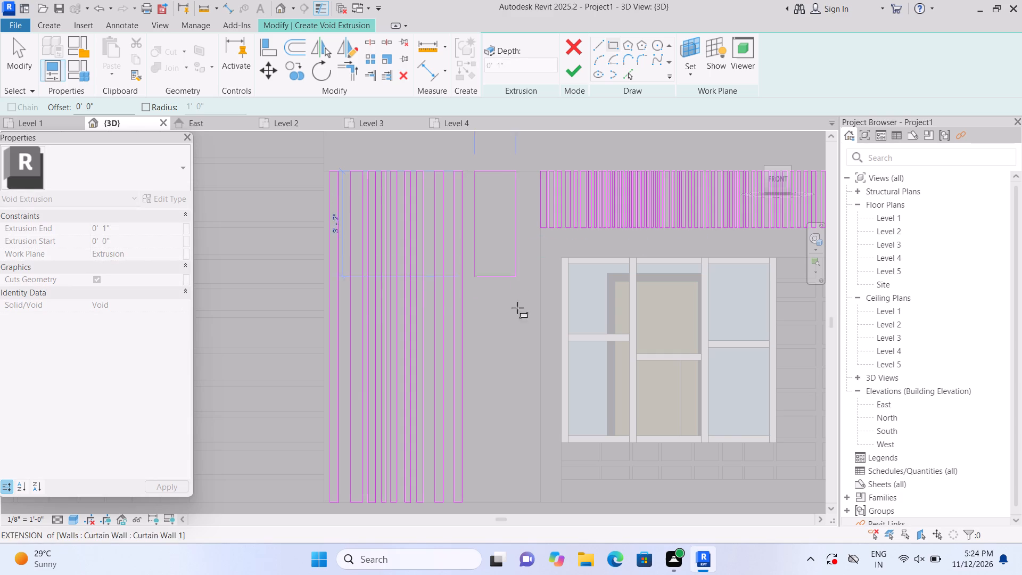
double_click(483, 497)
key(Escape)
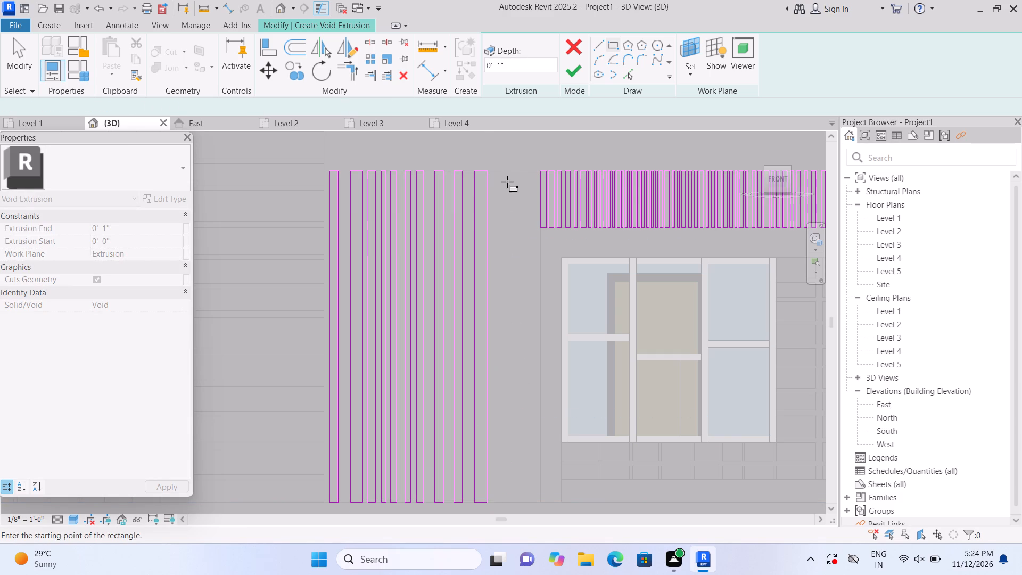
click(496, 169)
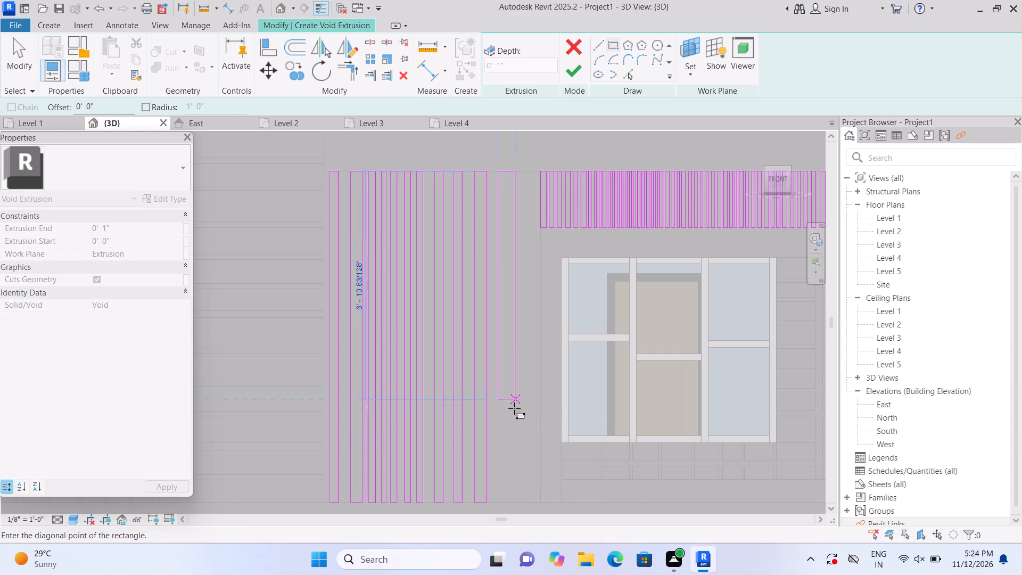
click(508, 500)
key(Escape)
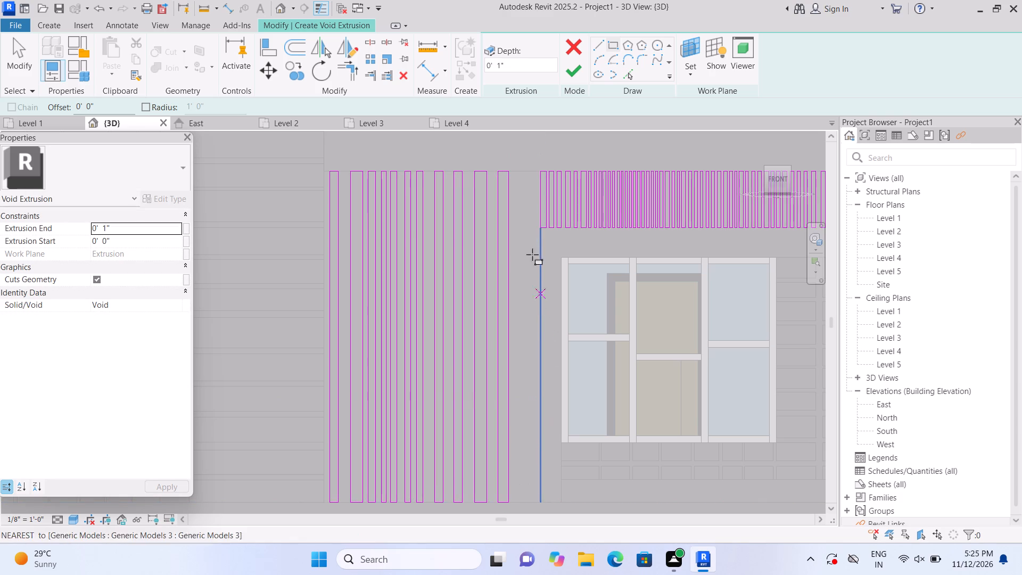
click(519, 175)
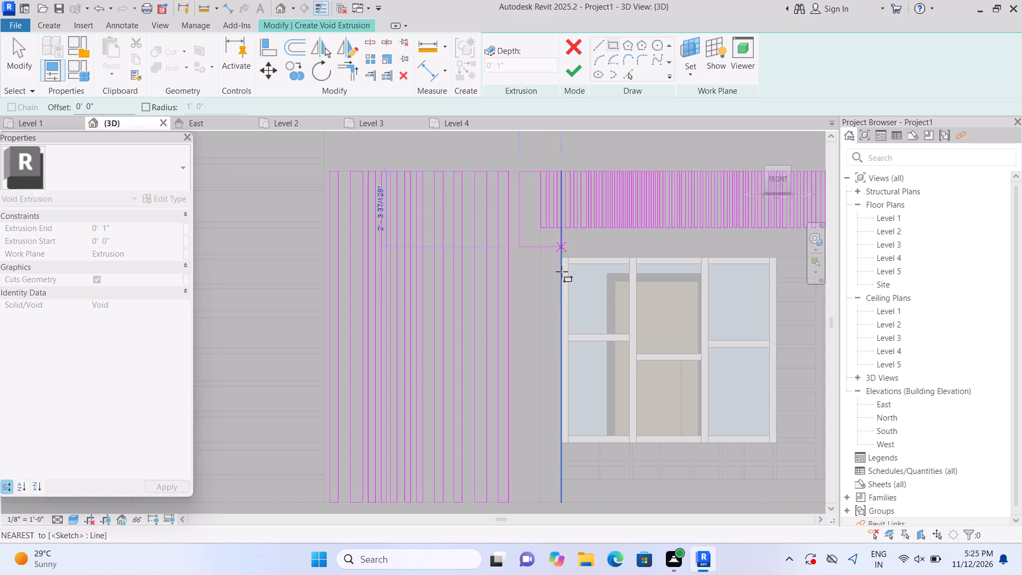
click(526, 498)
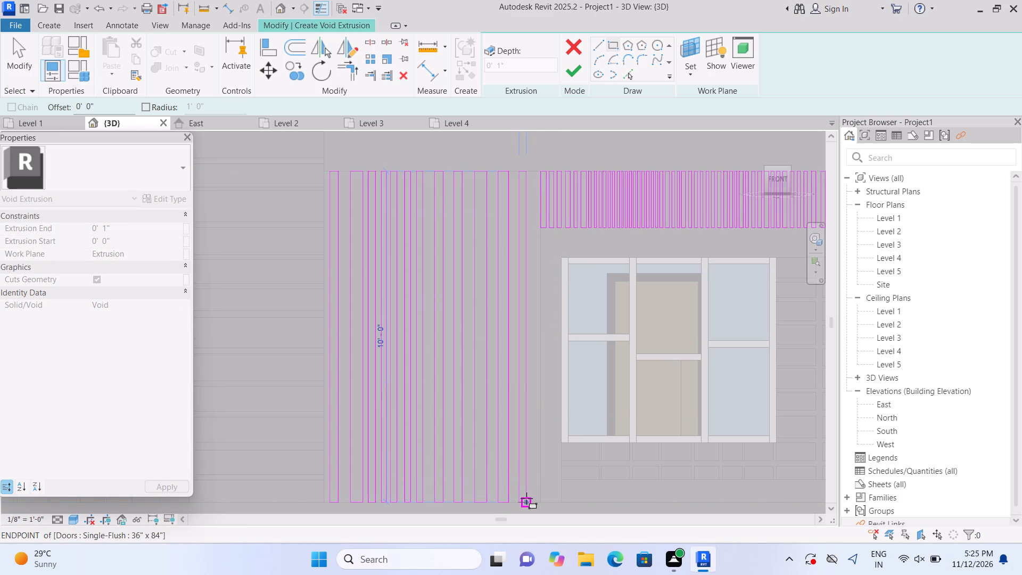
key(Escape)
Sketch a thirteenth, very narrow full-height rectangle in the remaining gap between the twelfth and the edge of the above-window grooves.
scroll(524, 481, up, 3)
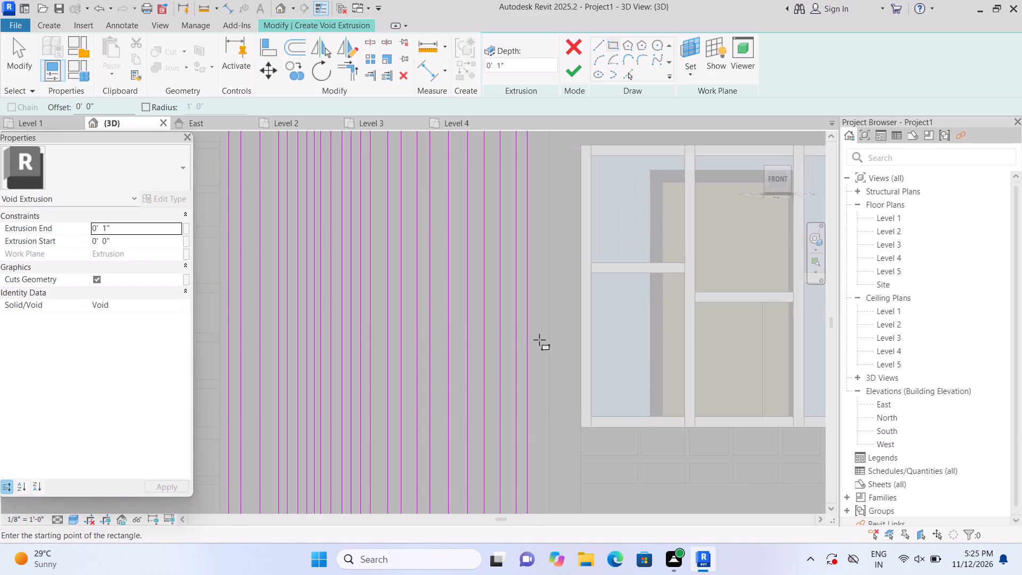
middle_drag(540, 342, 501, 351)
scroll(500, 350, down, 5)
scroll(502, 272, up, 2)
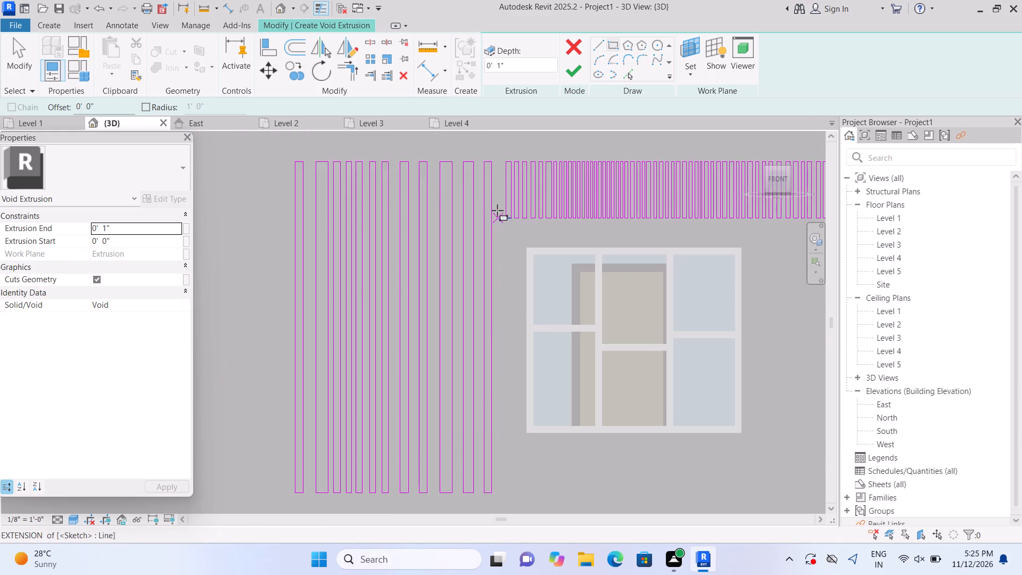
scroll(497, 209, up, 3)
scroll(498, 165, up, 2)
scroll(498, 162, down, 2)
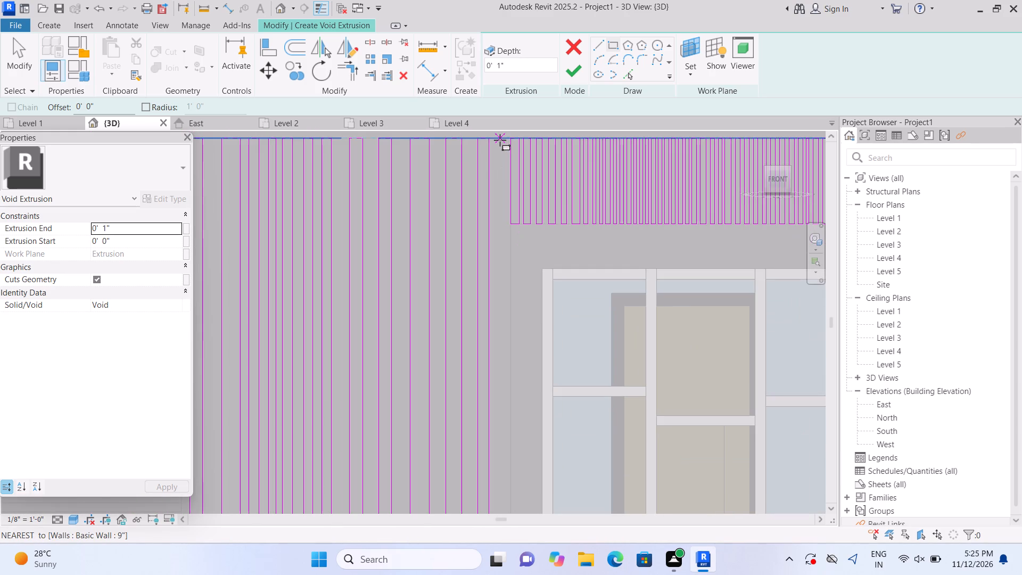
click(500, 140)
scroll(460, 331, down, 4)
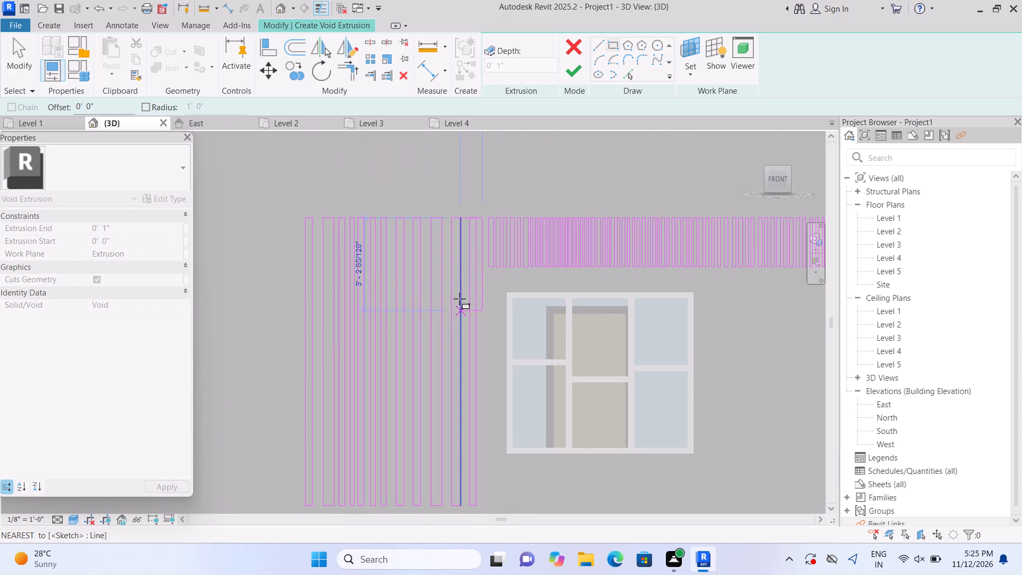
scroll(461, 285, down, 2)
scroll(469, 469, up, 5)
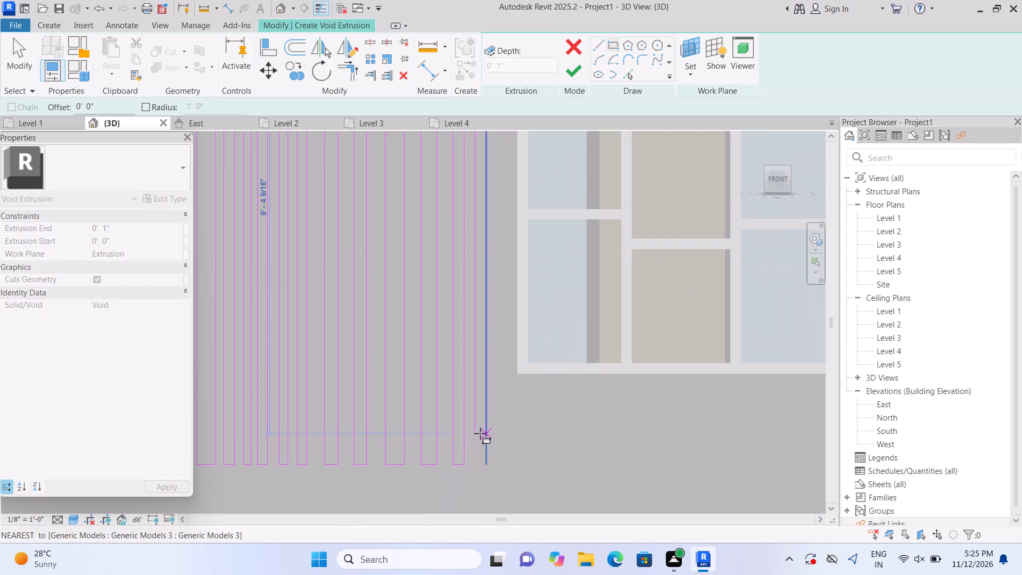
scroll(480, 433, up, 6)
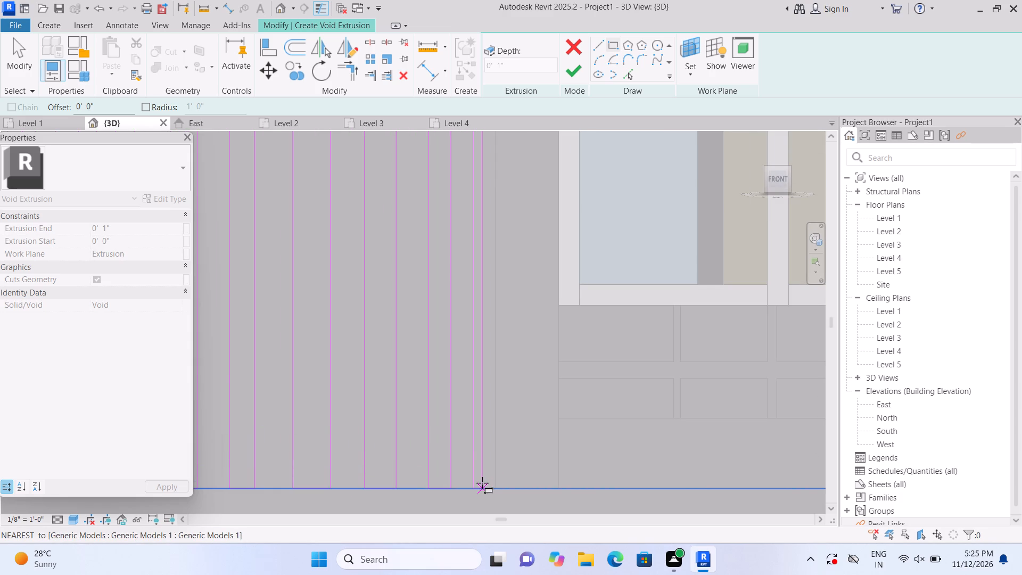
click(482, 483)
key(Escape)
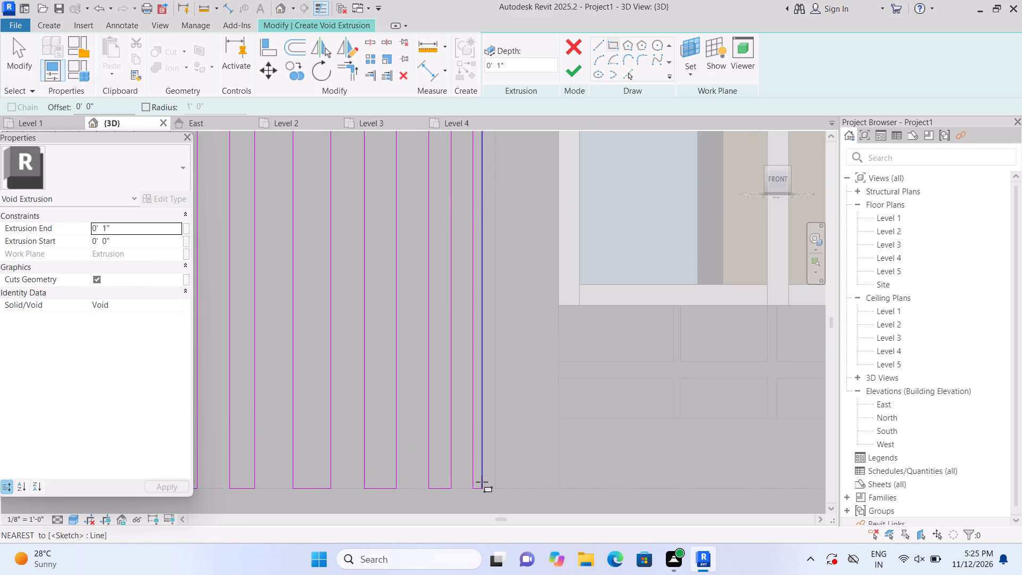
Set the void's extrusion end to 3" and finish the groove sketch.
scroll(482, 482, down, 15)
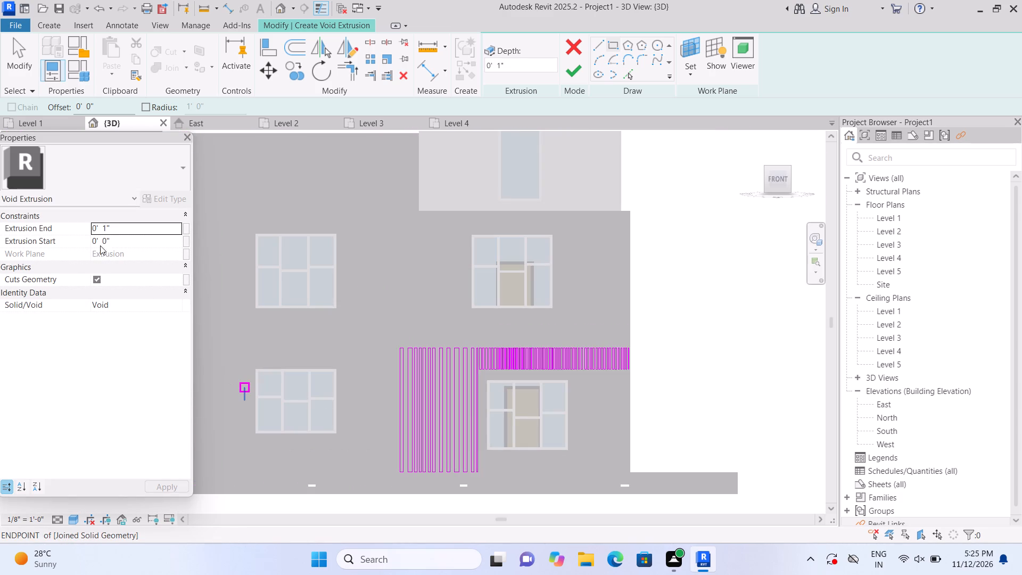
click(138, 224)
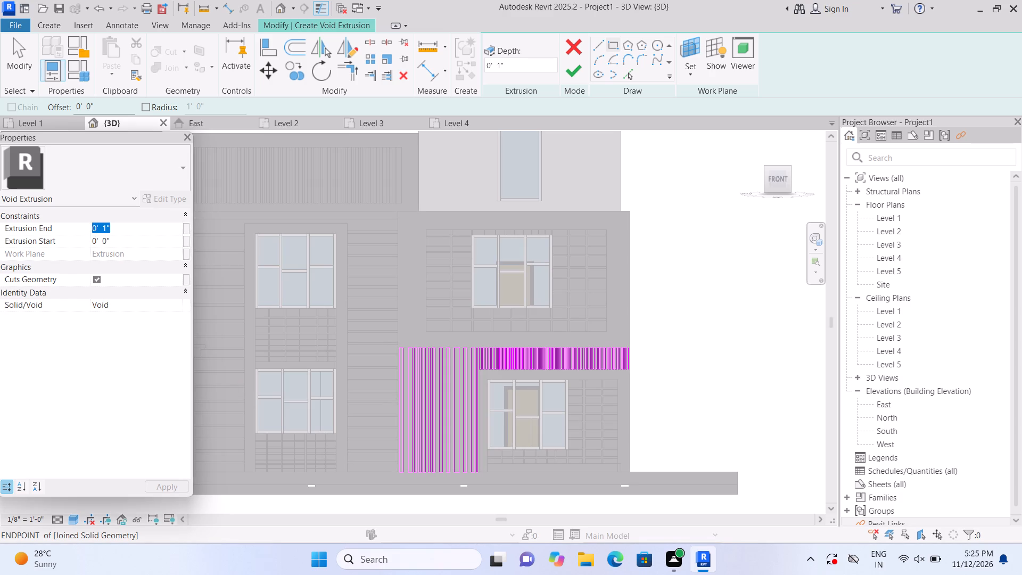
key(BackSpace)
text(3")
key(Return)
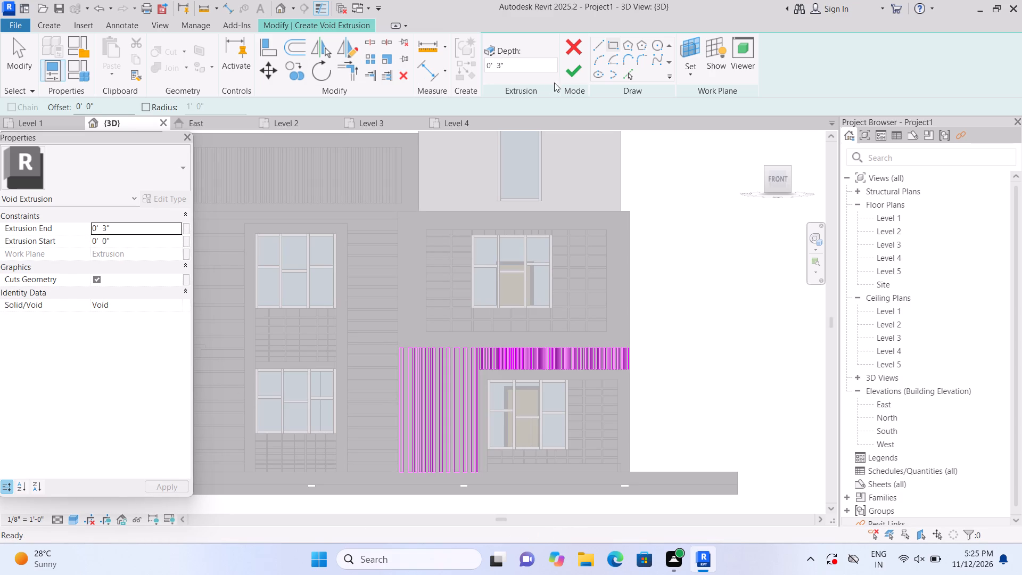
click(576, 71)
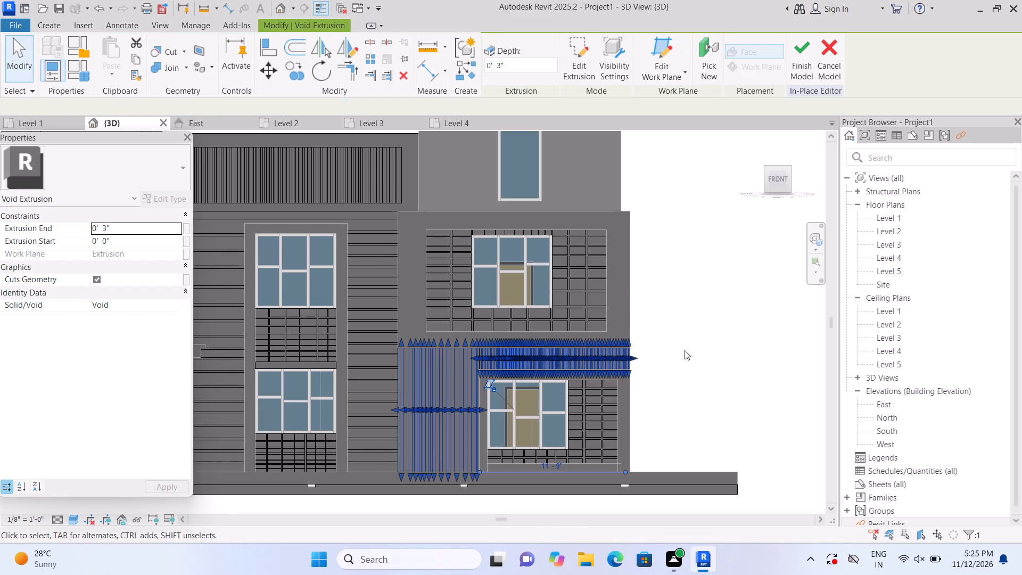
click(687, 328)
scroll(680, 308, down, 2)
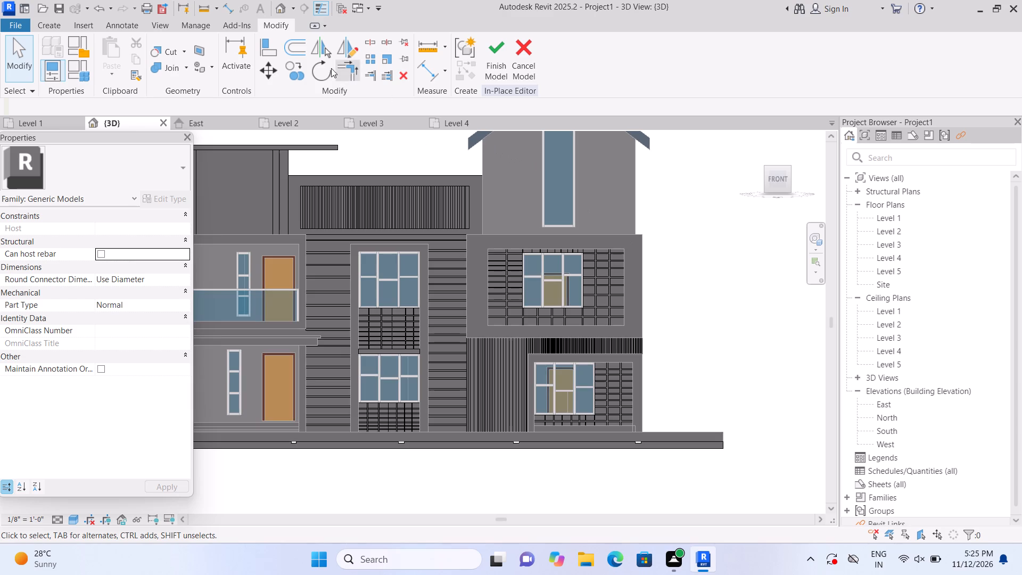
Examine the new facade grooves in the default 3D view, from the front-right and front-left sides of the building.
click(278, 3)
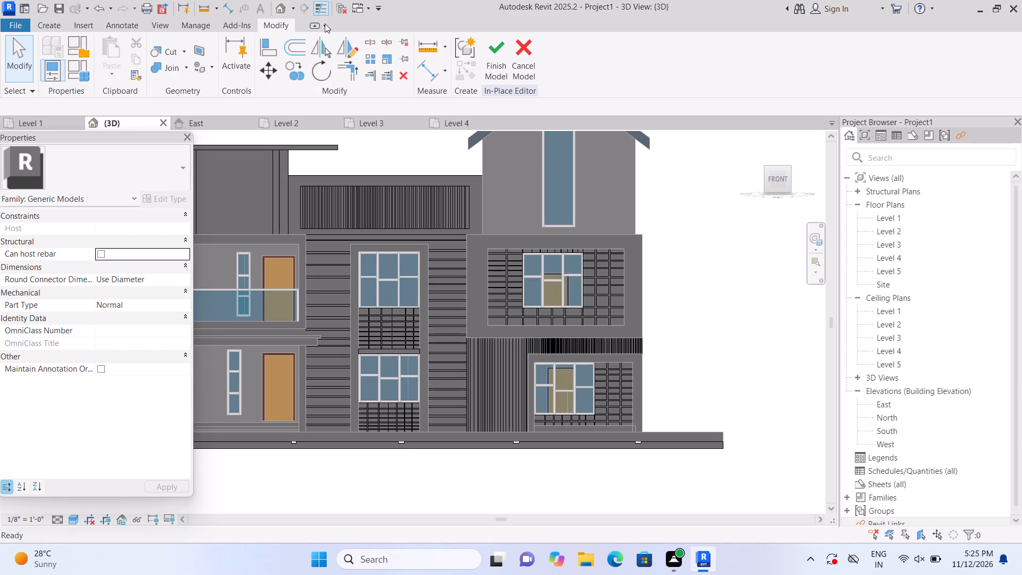
click(753, 133)
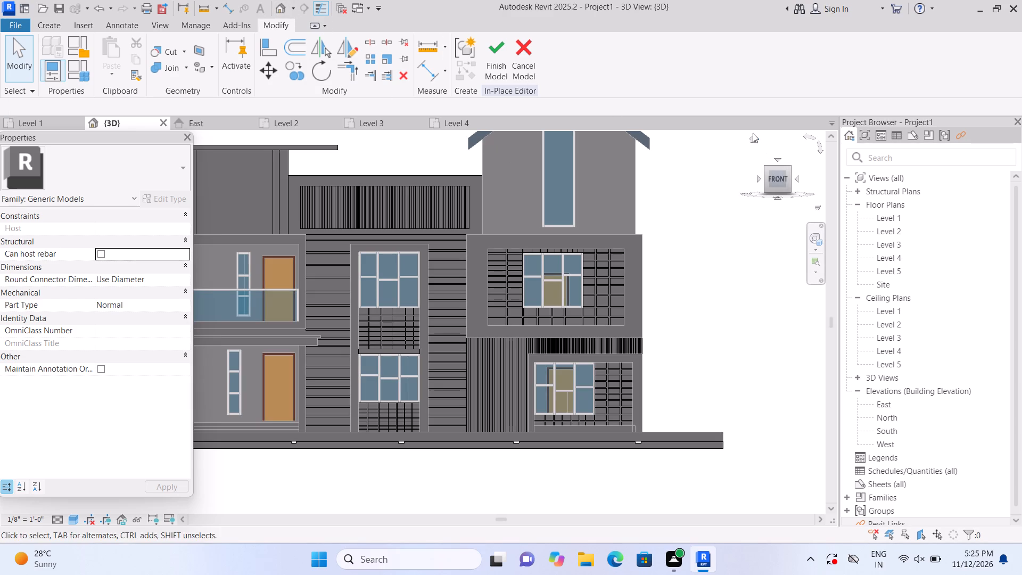
click(753, 137)
scroll(355, 449, up, 1)
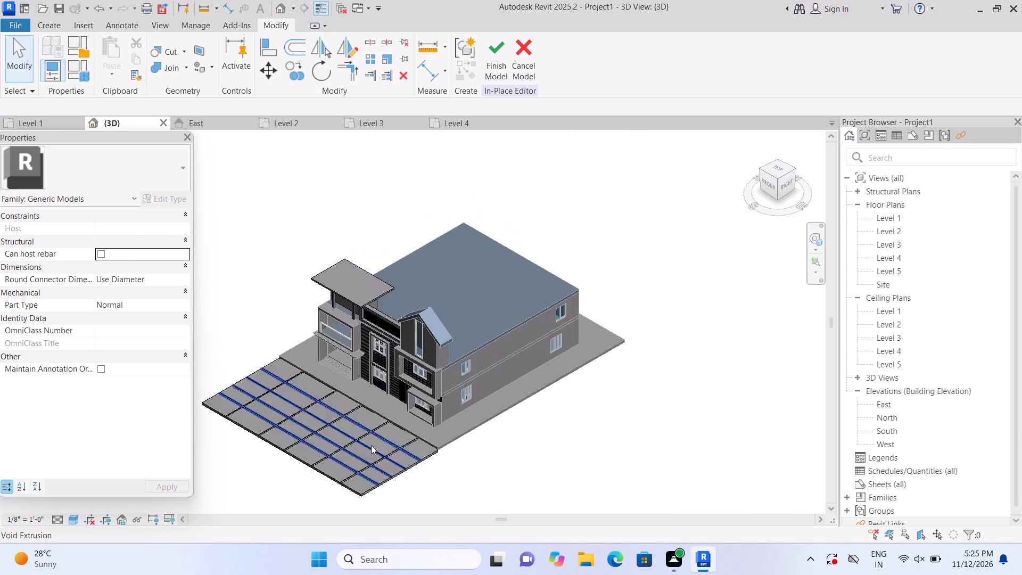
scroll(371, 445, up, 8)
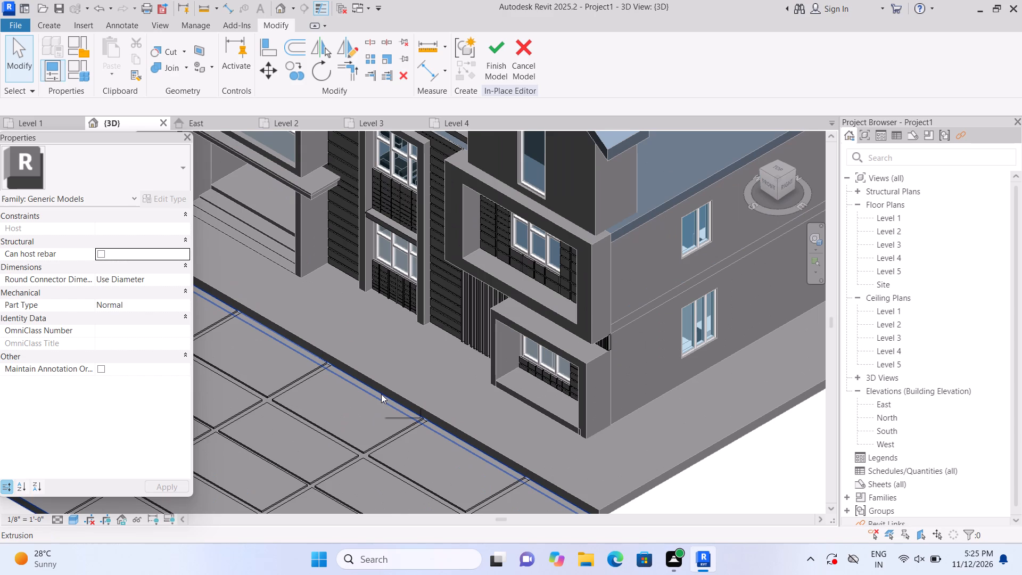
scroll(393, 368, down, 5)
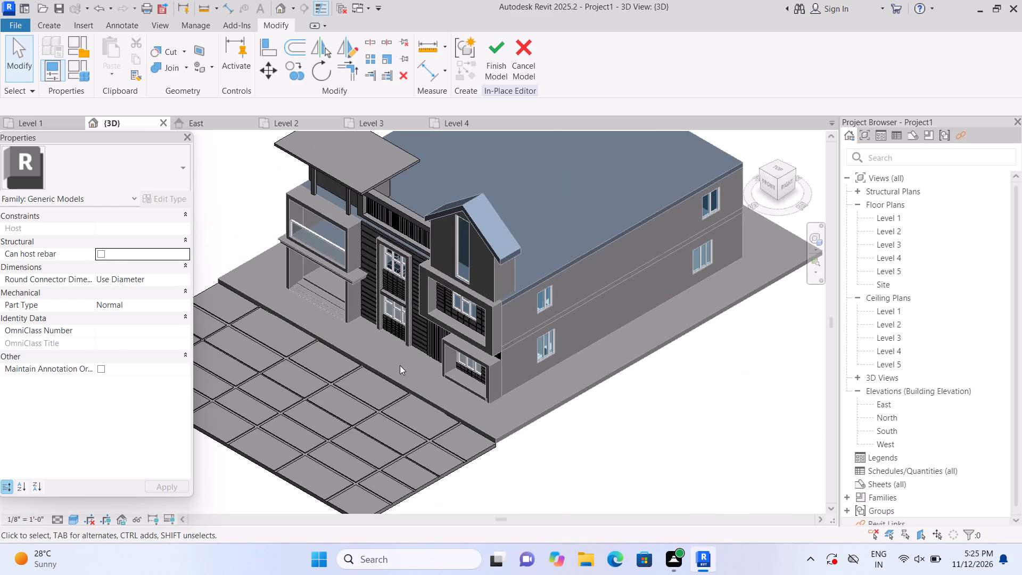
scroll(388, 369, down, 2)
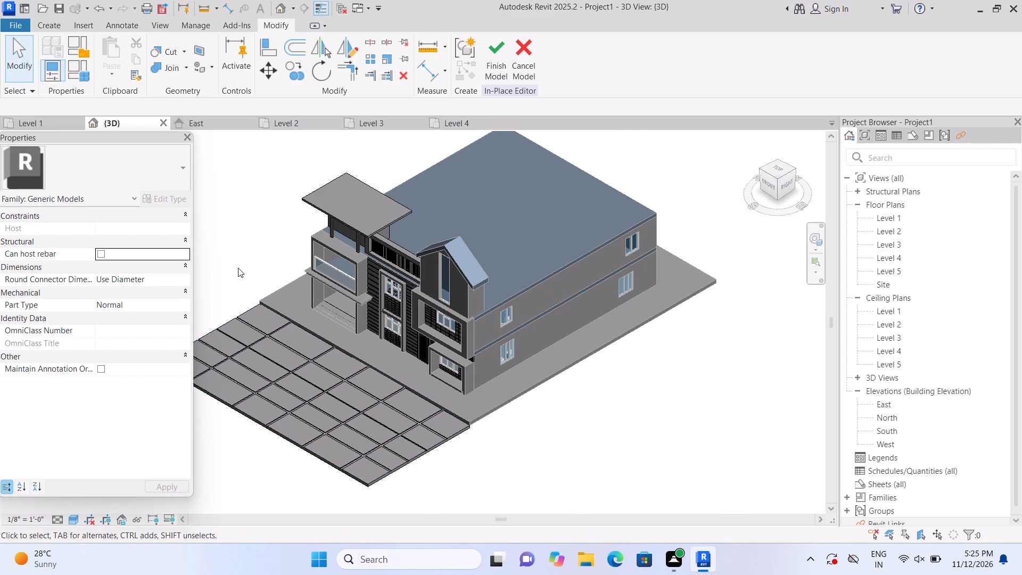
shift+middle_drag(238, 268, 444, 218)
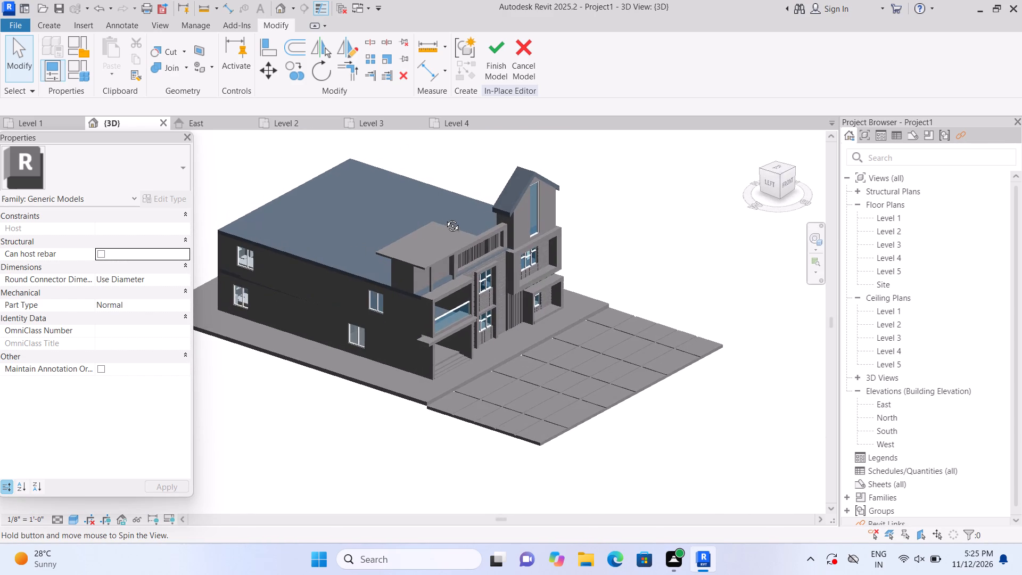
shift+middle_drag(444, 218, 440, 202)
scroll(357, 338, up, 1)
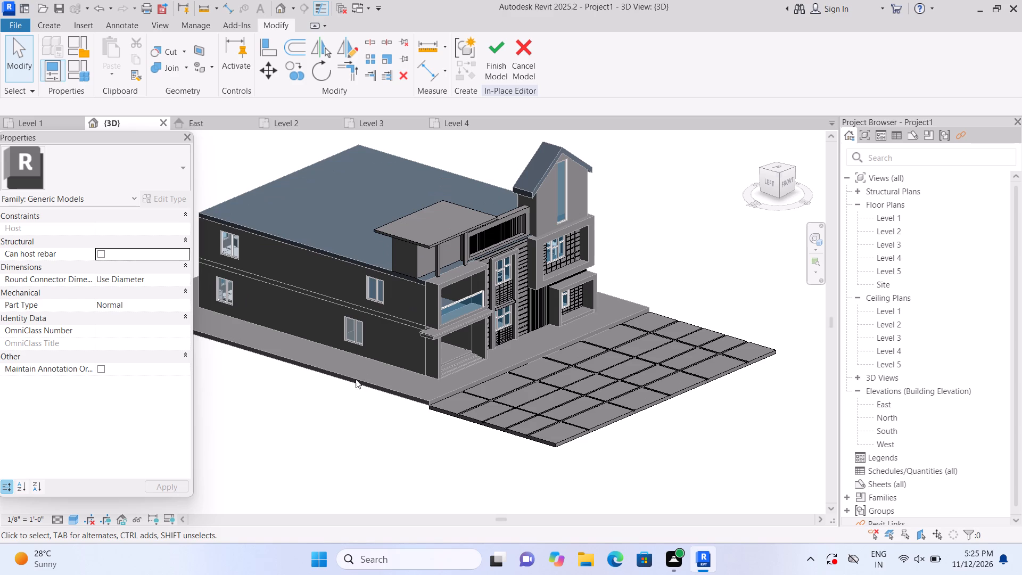
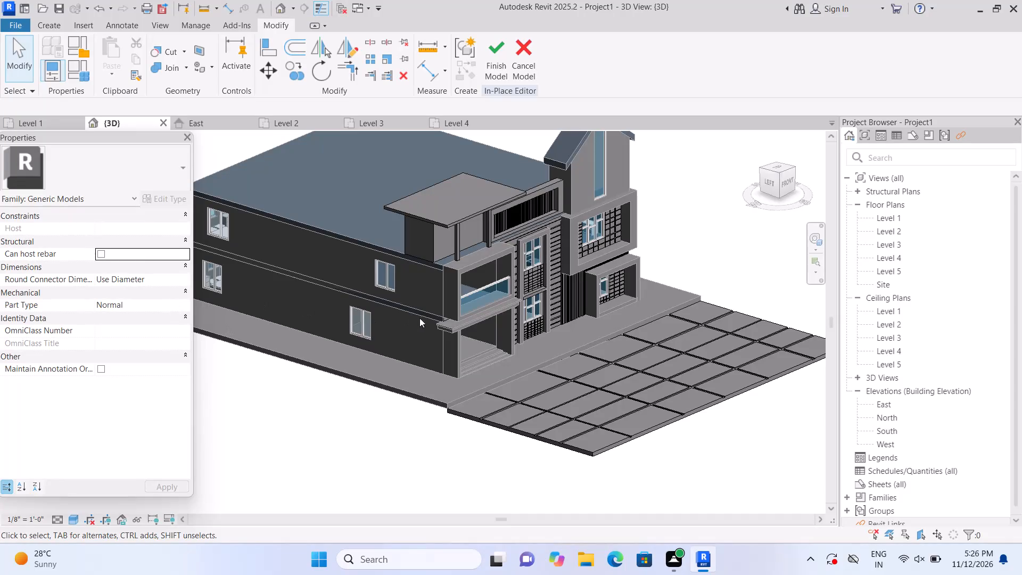
Examine up close the vertical grooves above the ground-floor window and along the adjacent wall strip in the 3D view.
scroll(447, 319, up, 1)
scroll(539, 312, up, 3)
scroll(613, 265, up, 4)
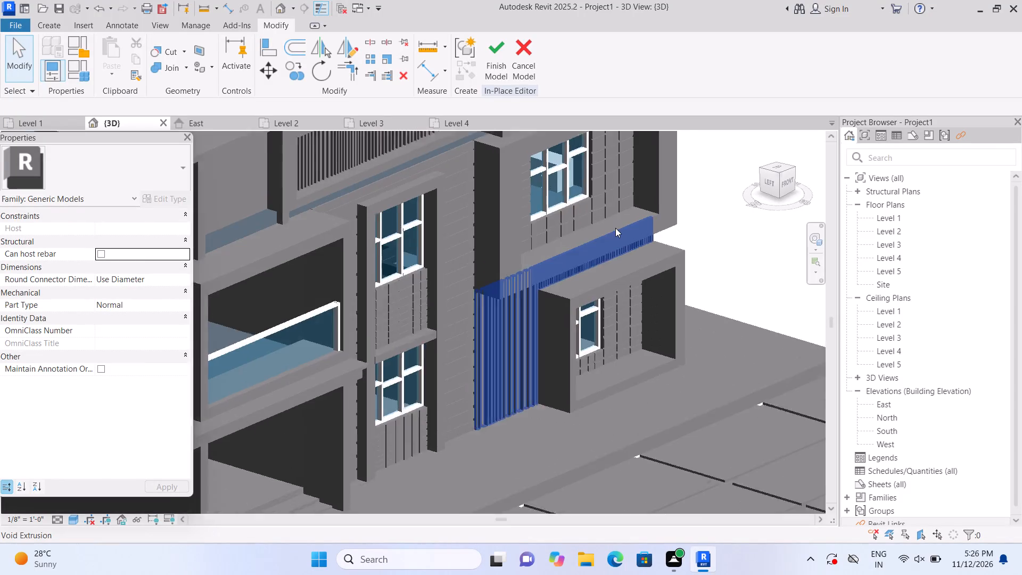
scroll(615, 228, up, 3)
scroll(641, 205, down, 2)
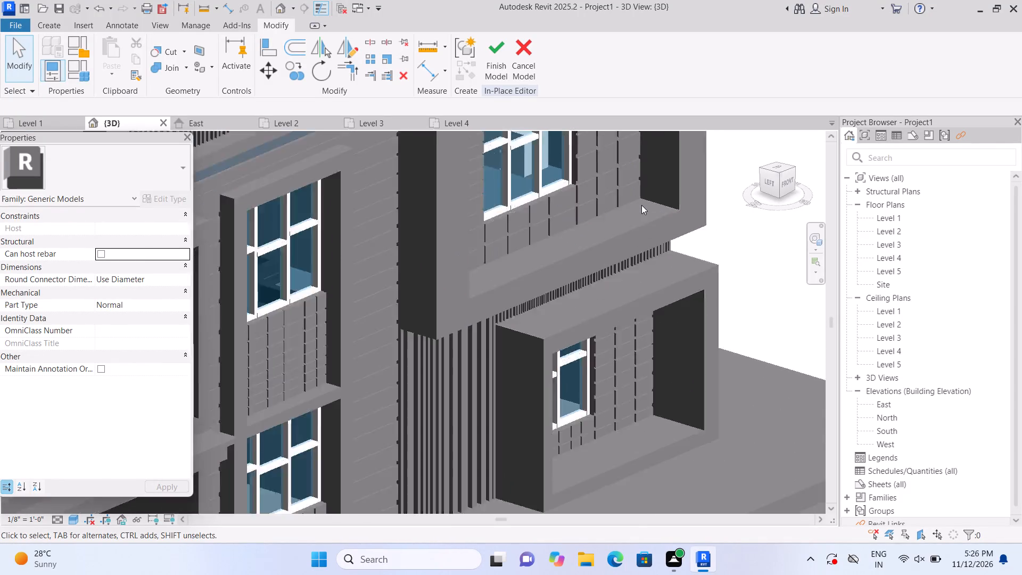
scroll(641, 205, down, 4)
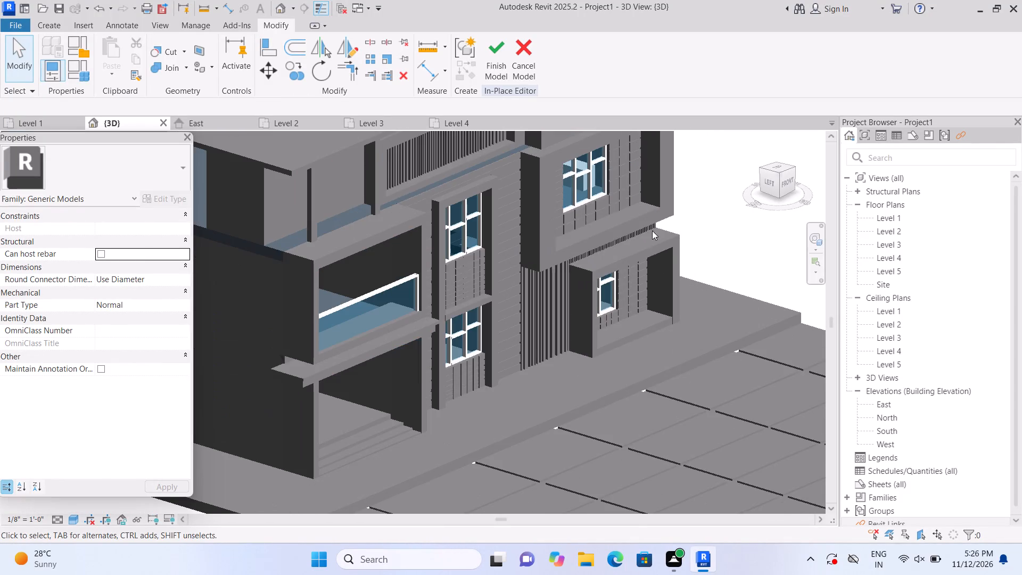
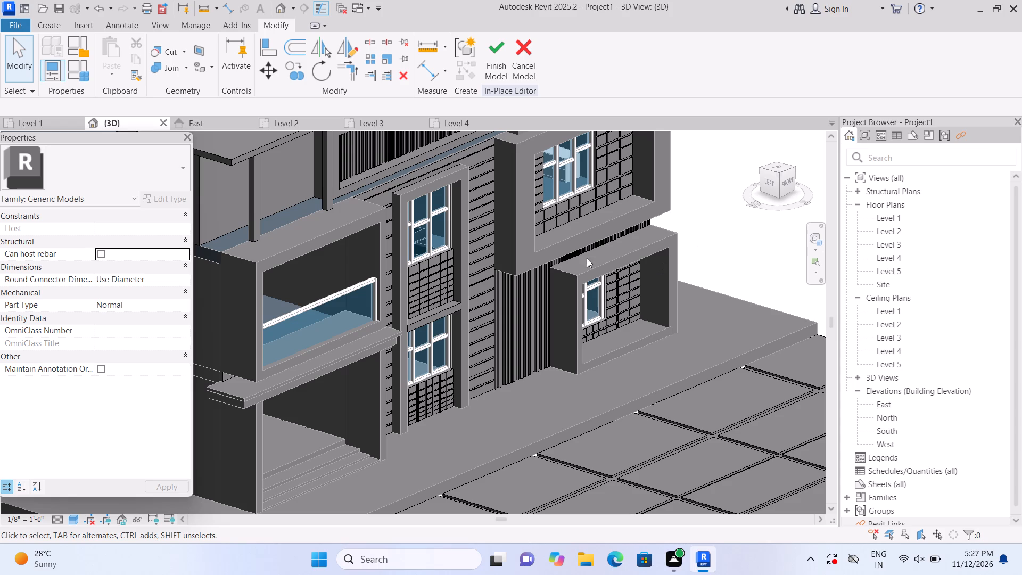
Finish the in-place model containing the facade grooves and dismiss the save reminder without saving.
click(492, 71)
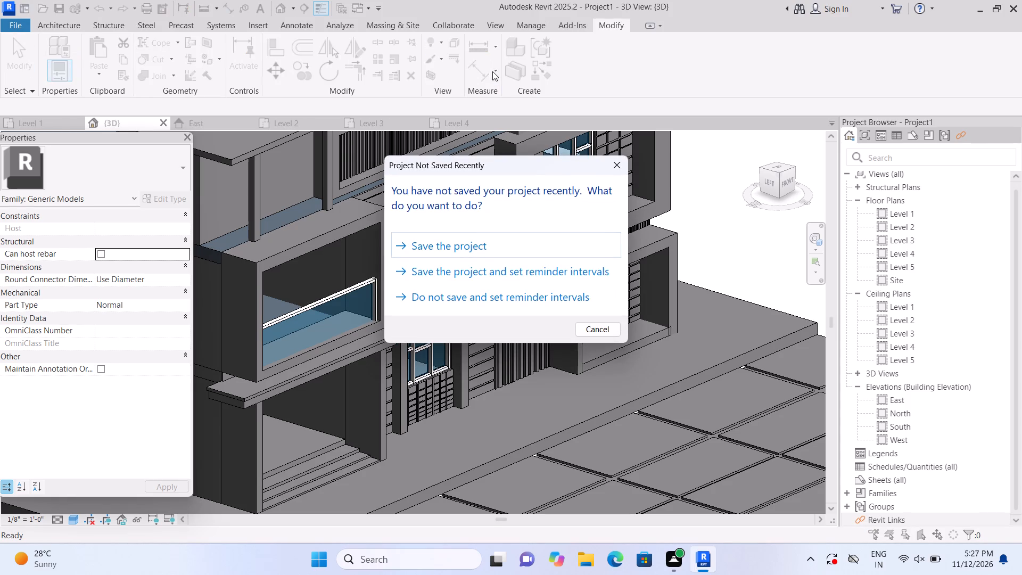
click(615, 164)
Change the 3D view's visual style to Realistic.
scroll(615, 164, down, 2)
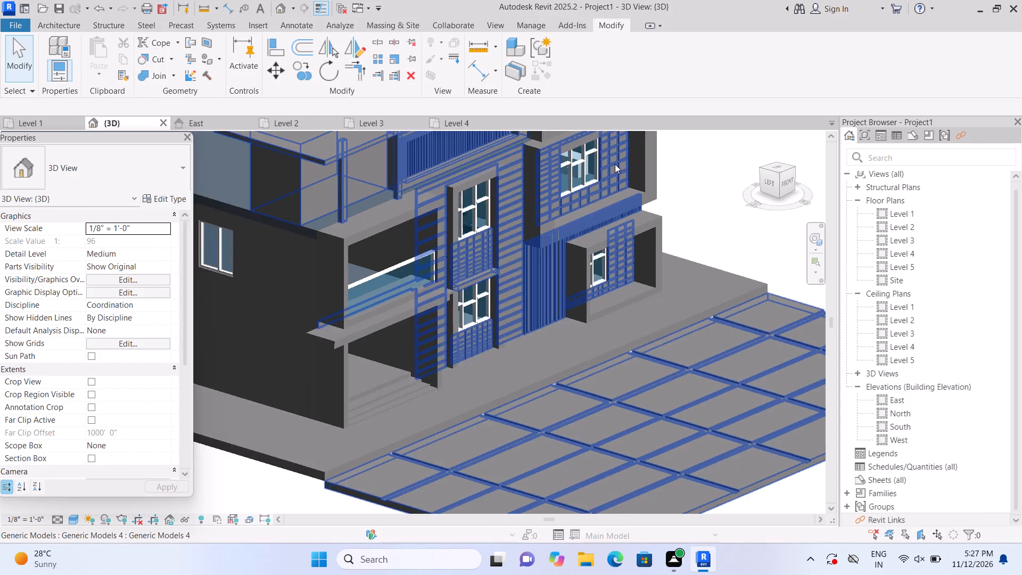
scroll(615, 164, down, 2)
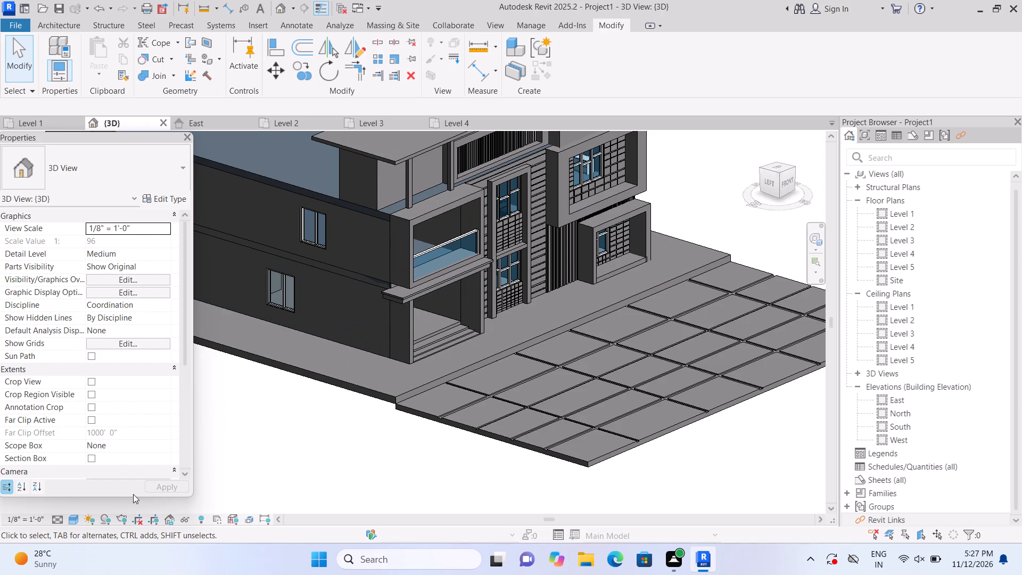
click(73, 516)
click(76, 502)
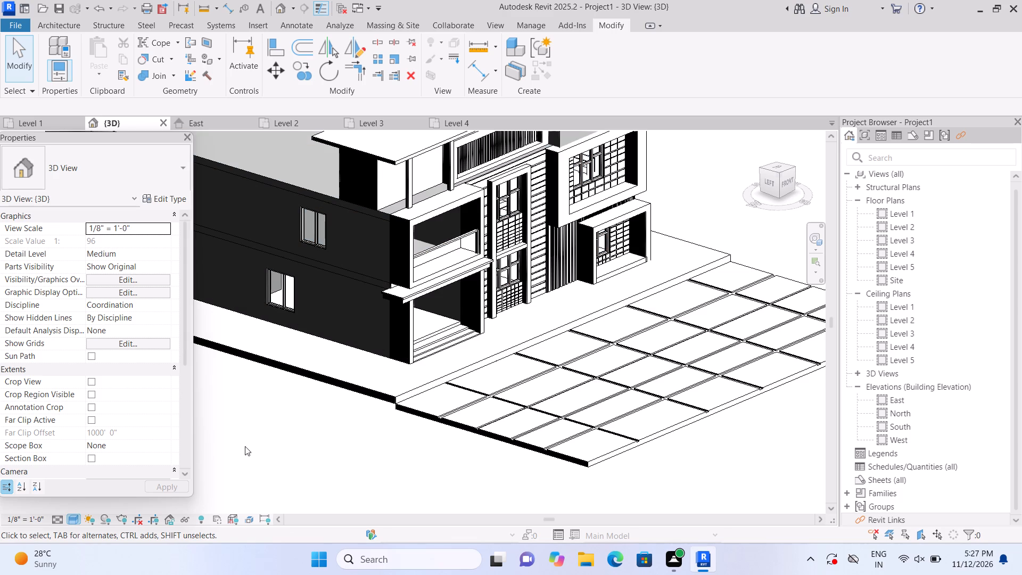
Examine the finished front facade grooves and the whole building from several angles in the 3D view.
scroll(286, 406, down, 3)
scroll(370, 348, up, 10)
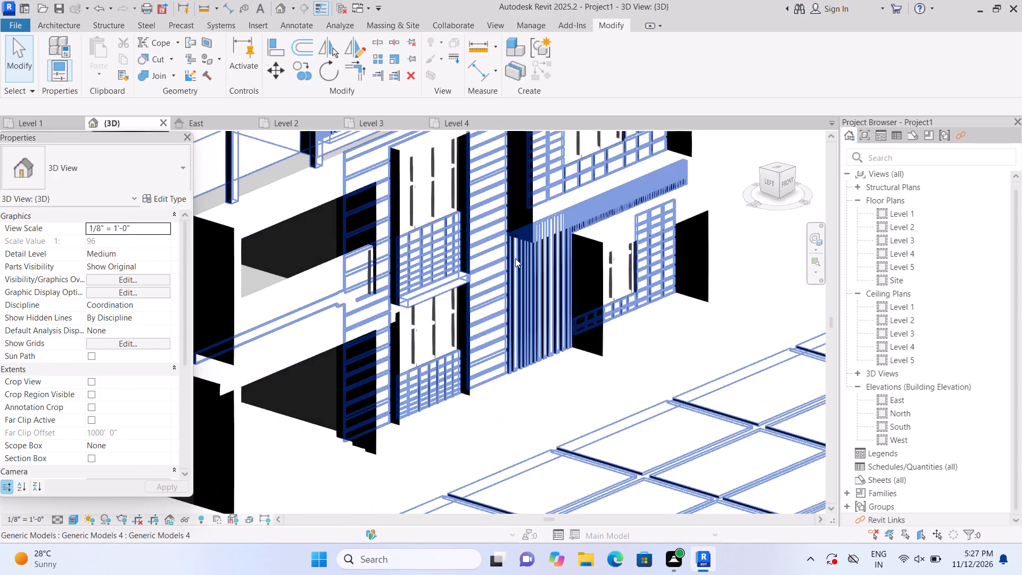
scroll(515, 258, up, 1)
scroll(515, 258, down, 9)
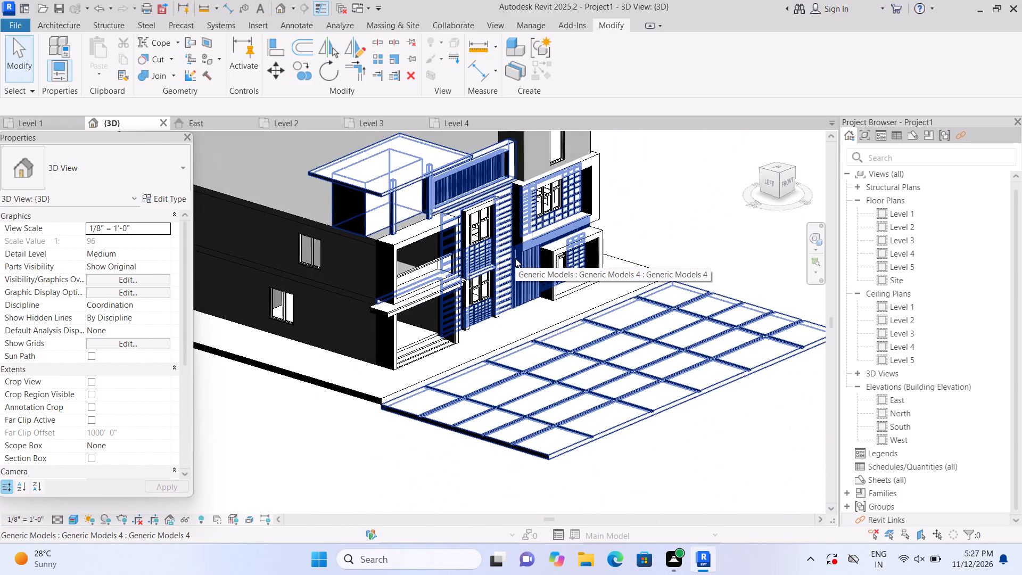
scroll(515, 258, down, 1)
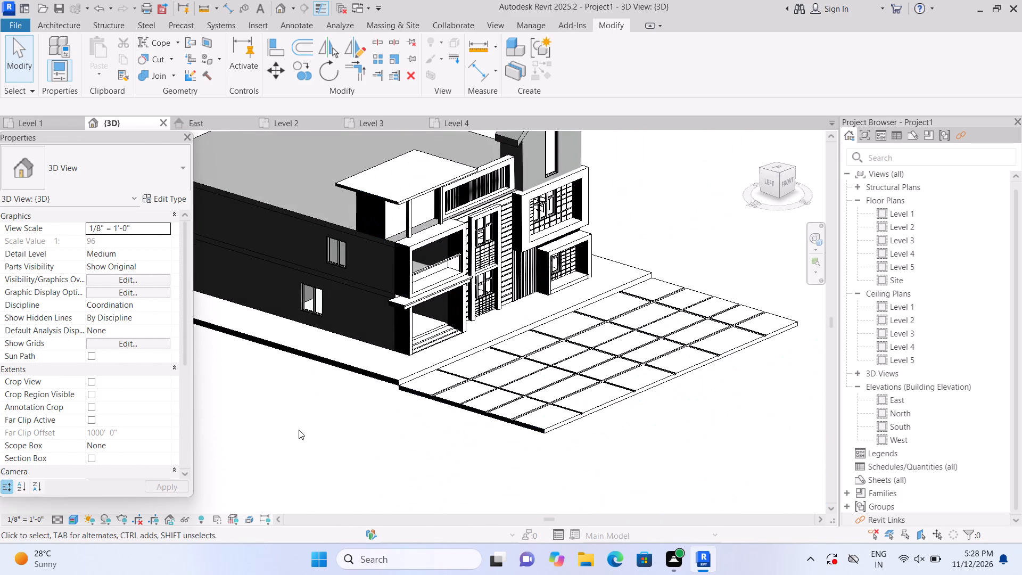
shift+middle_click(309, 422)
shift+middle_drag(318, 420, 380, 429)
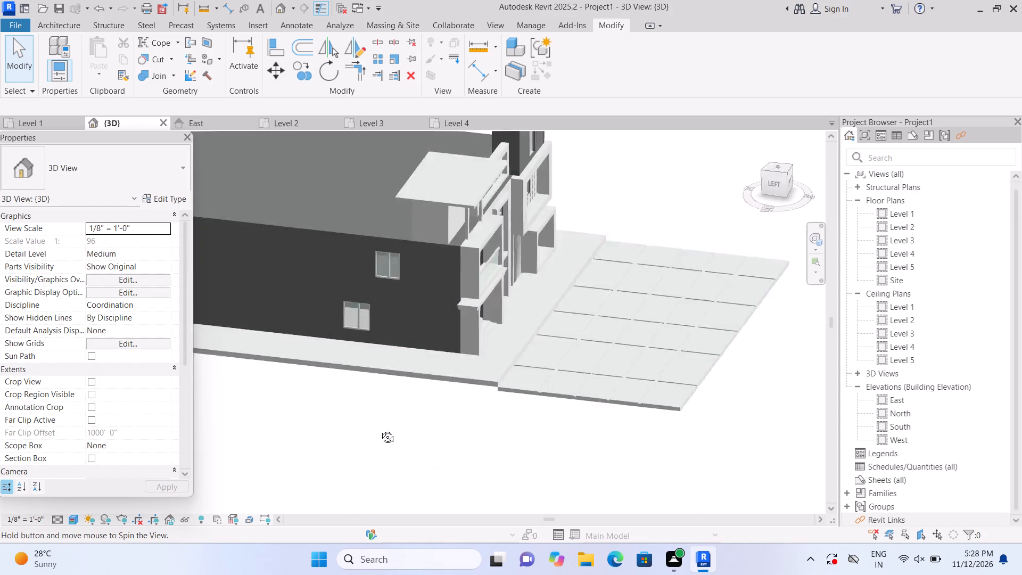
shift+middle_drag(380, 429, 198, 462)
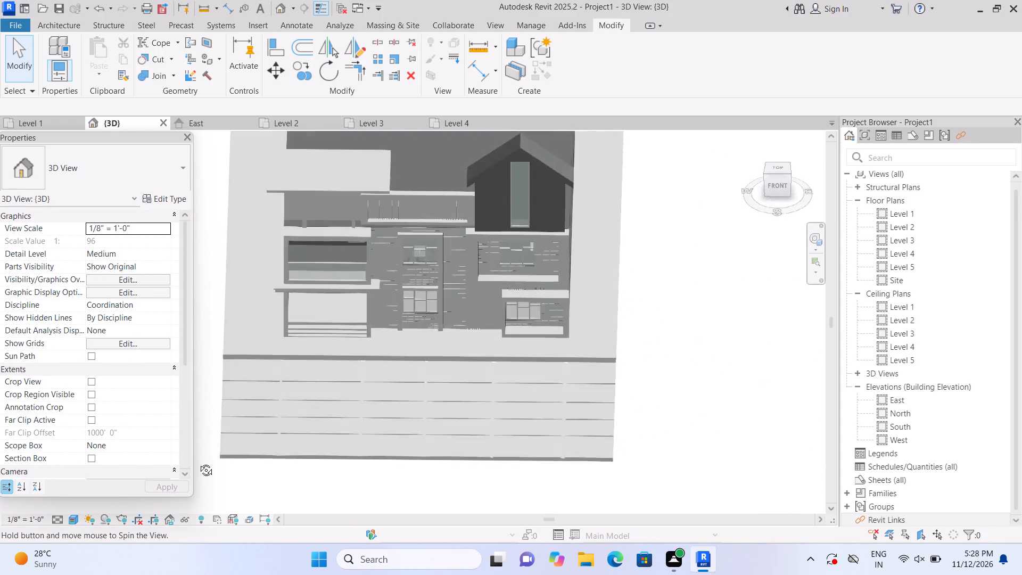
shift+middle_drag(198, 462, 172, 480)
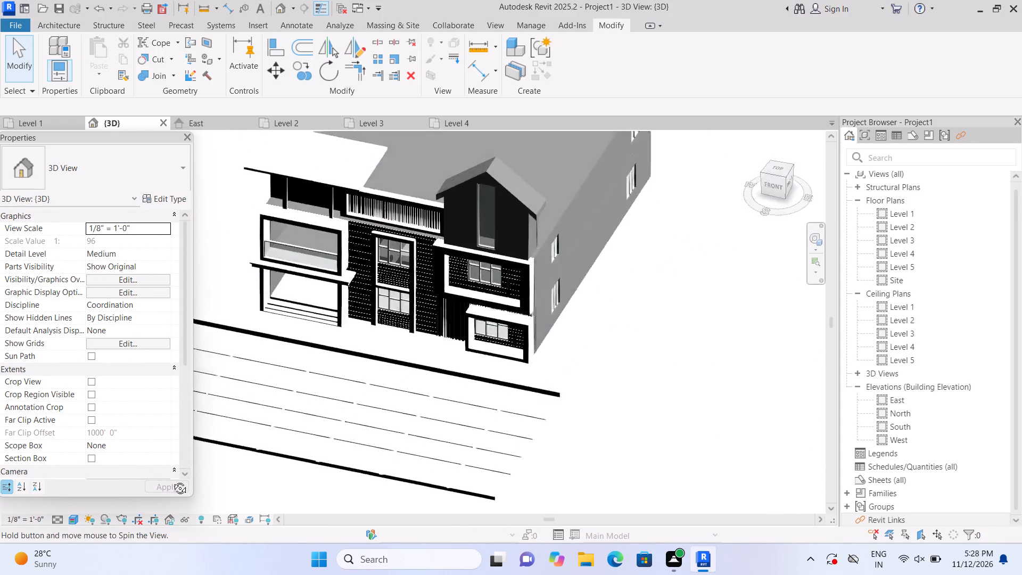
shift+middle_drag(172, 480, 272, 500)
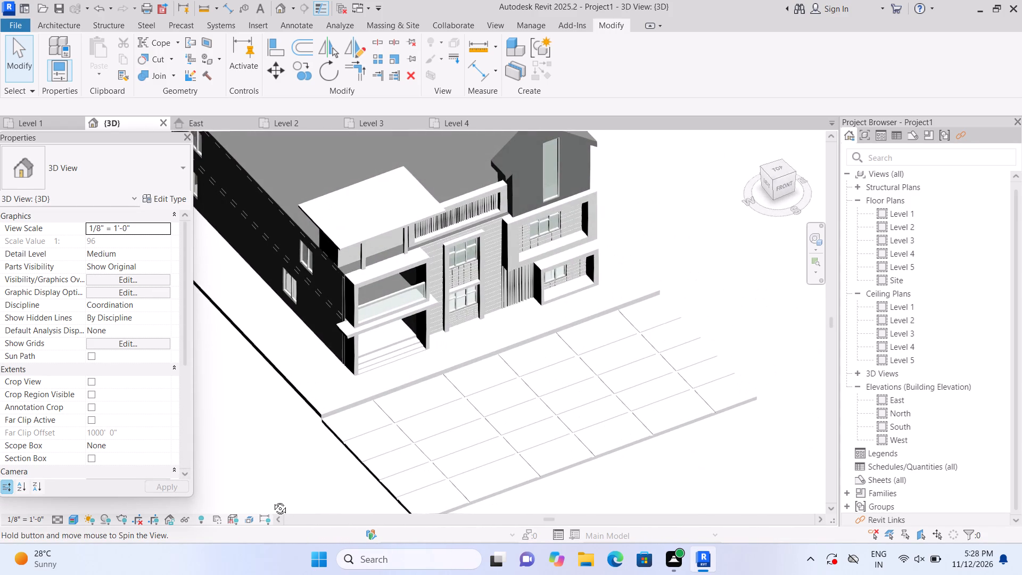
shift+middle_drag(272, 500, 273, 500)
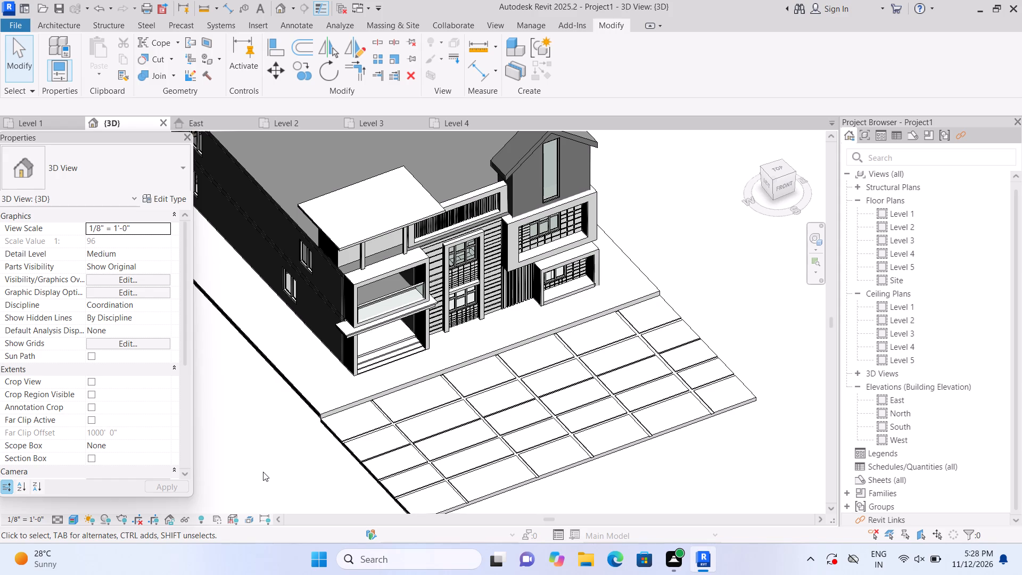
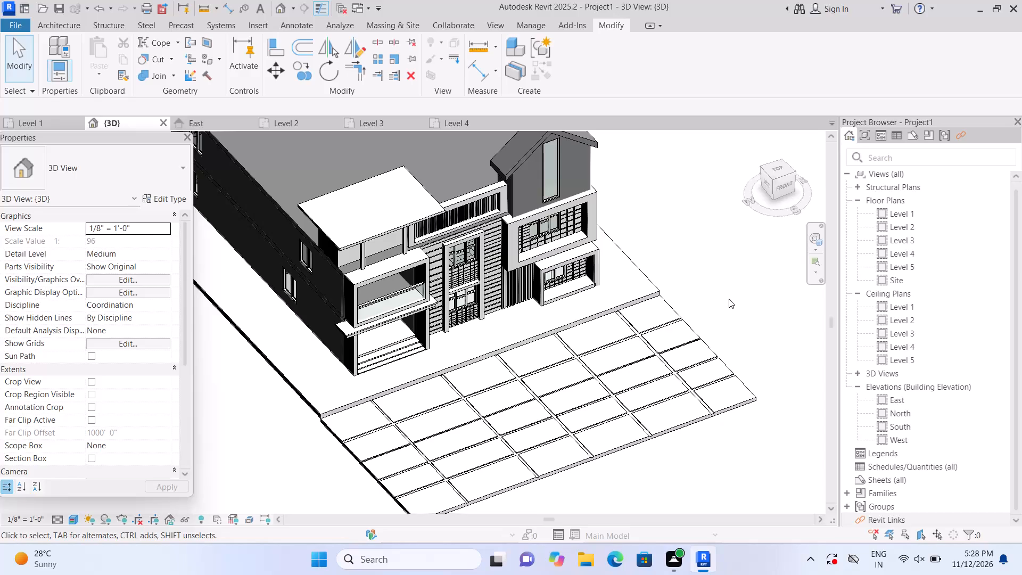
Start saving the project in the English-Imperial folder and clear the default file name.
key(ctrl+s)
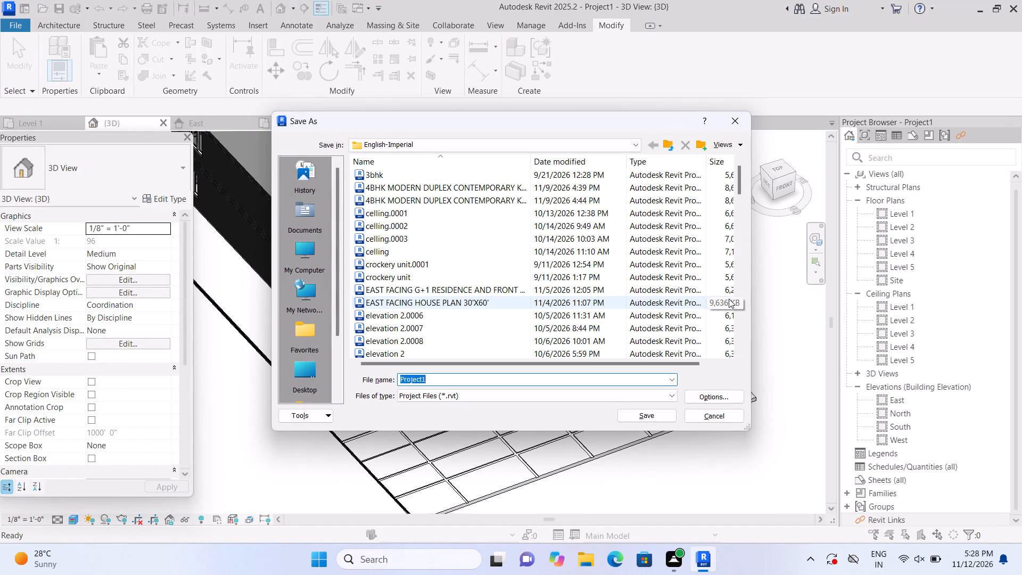
key(BackSpace)
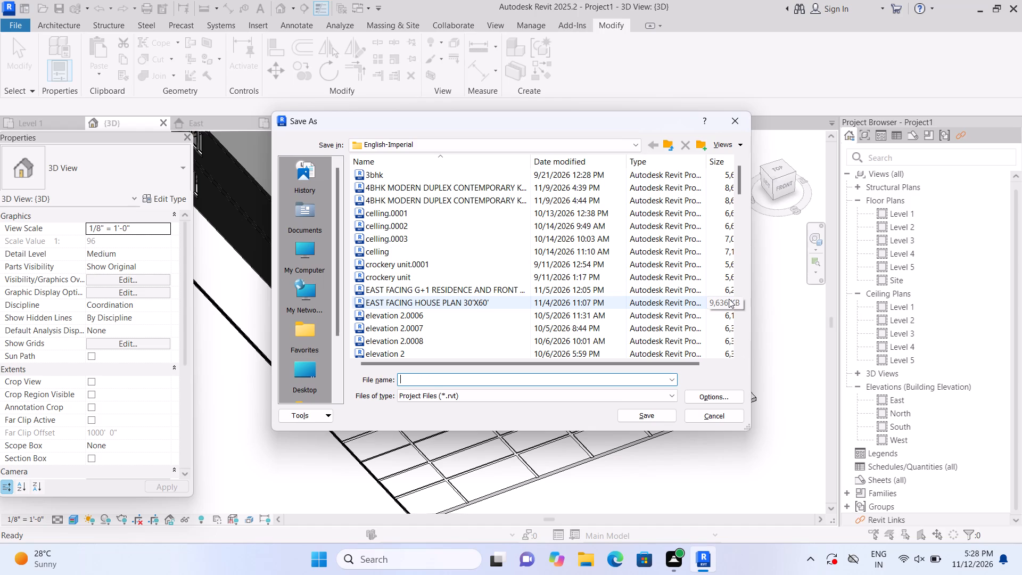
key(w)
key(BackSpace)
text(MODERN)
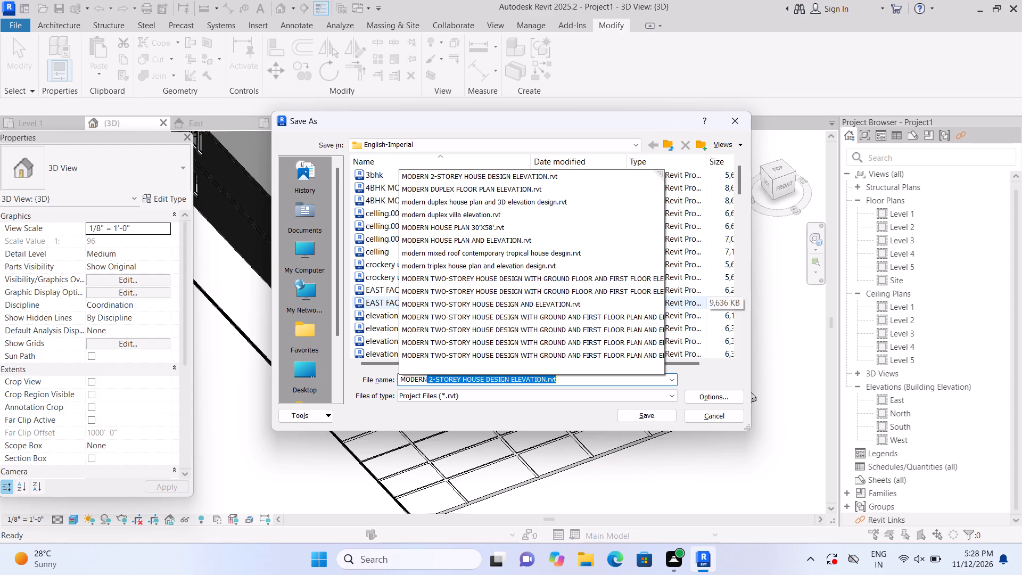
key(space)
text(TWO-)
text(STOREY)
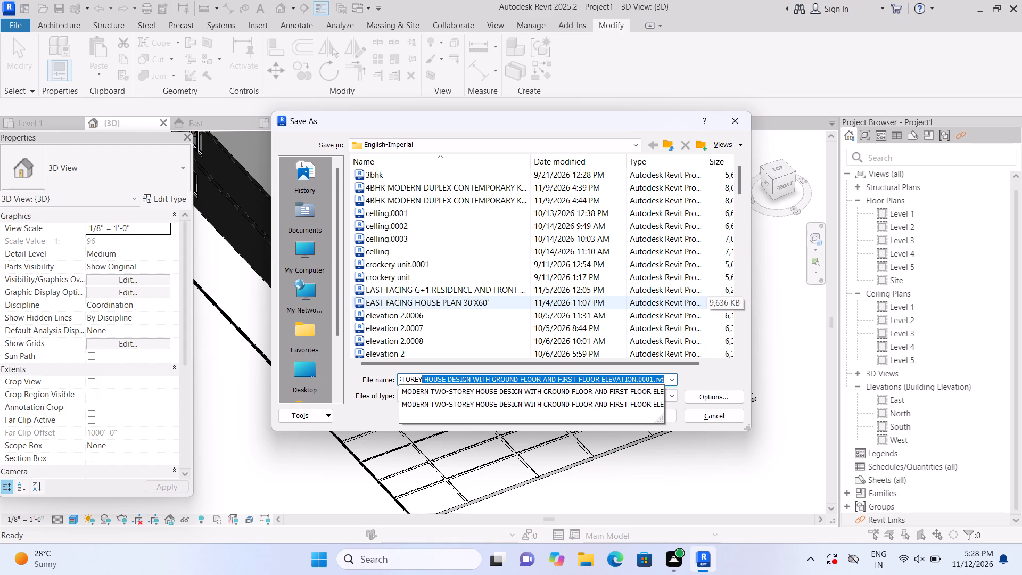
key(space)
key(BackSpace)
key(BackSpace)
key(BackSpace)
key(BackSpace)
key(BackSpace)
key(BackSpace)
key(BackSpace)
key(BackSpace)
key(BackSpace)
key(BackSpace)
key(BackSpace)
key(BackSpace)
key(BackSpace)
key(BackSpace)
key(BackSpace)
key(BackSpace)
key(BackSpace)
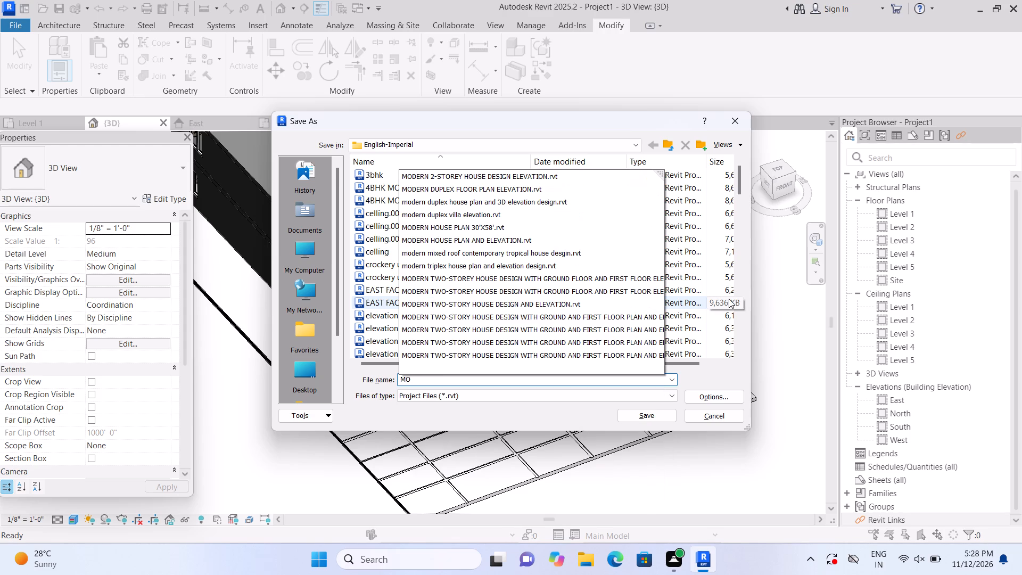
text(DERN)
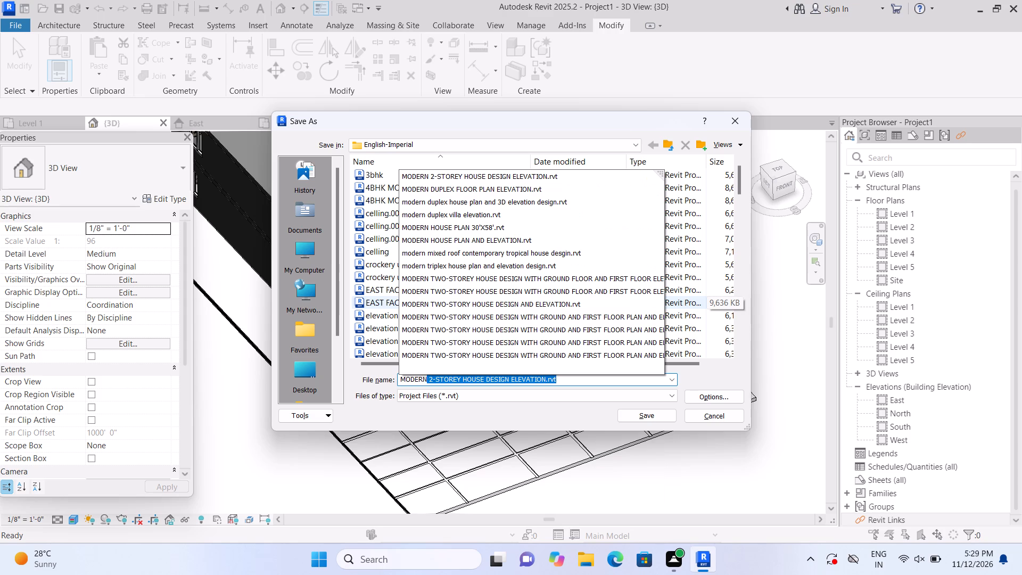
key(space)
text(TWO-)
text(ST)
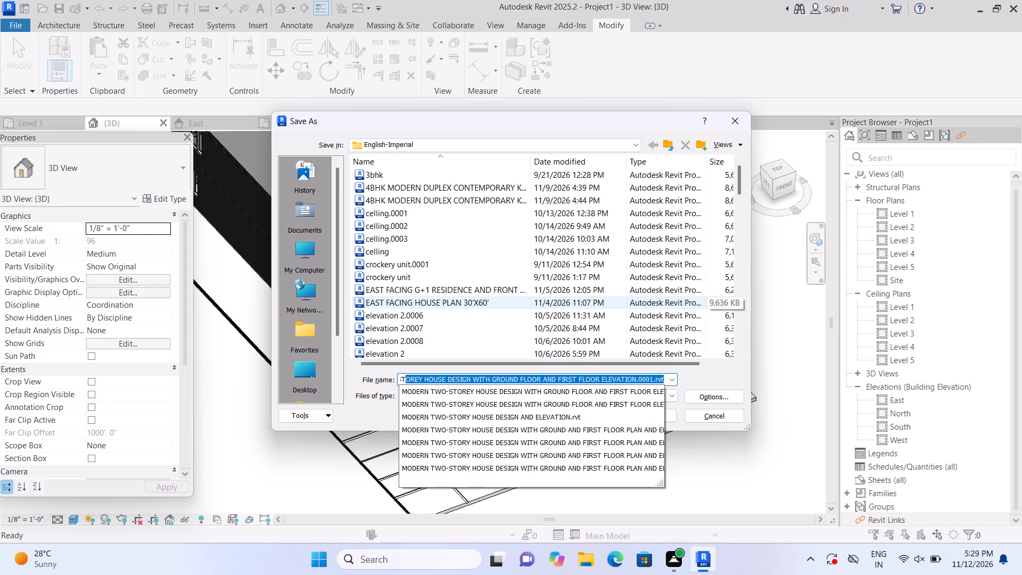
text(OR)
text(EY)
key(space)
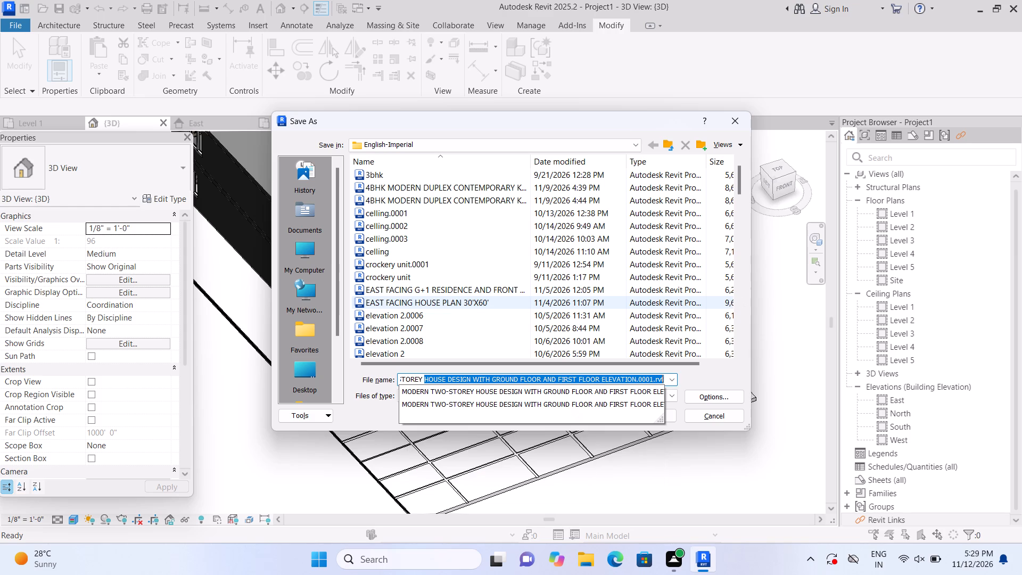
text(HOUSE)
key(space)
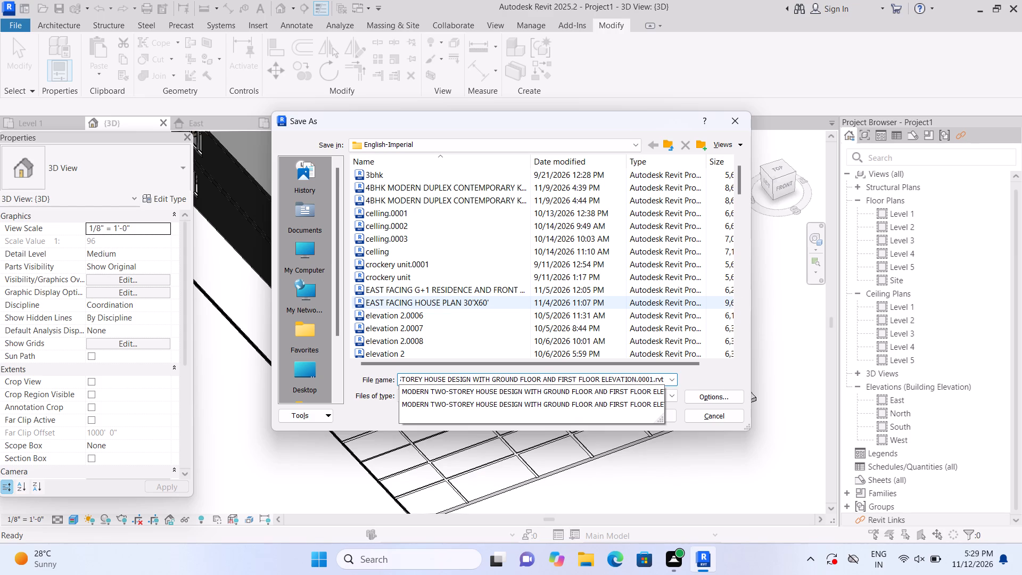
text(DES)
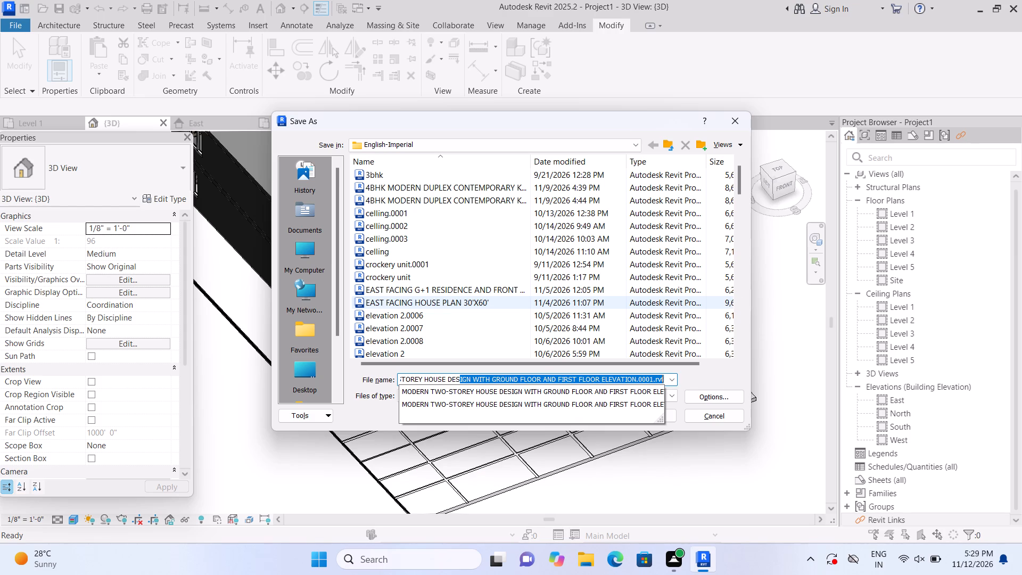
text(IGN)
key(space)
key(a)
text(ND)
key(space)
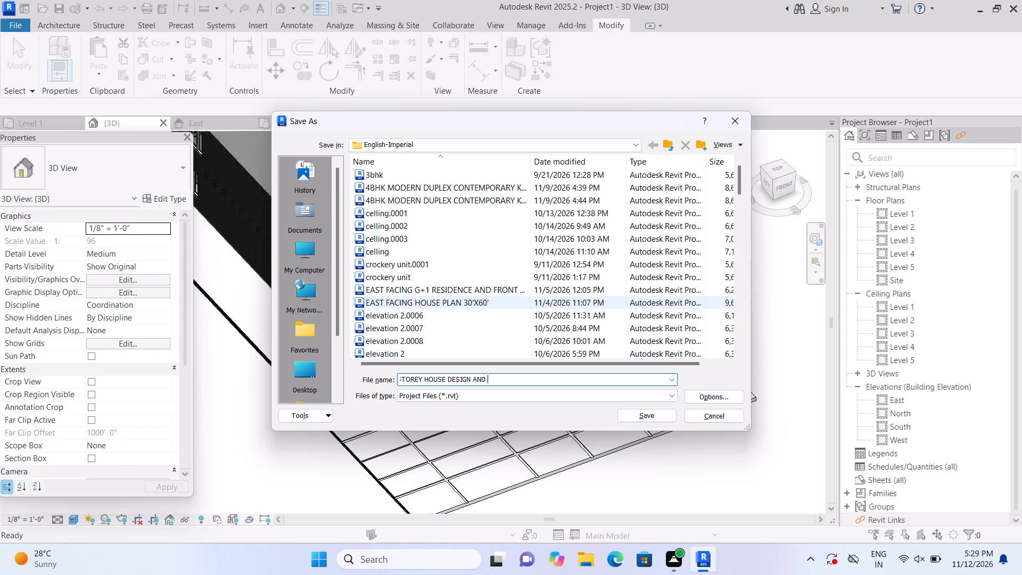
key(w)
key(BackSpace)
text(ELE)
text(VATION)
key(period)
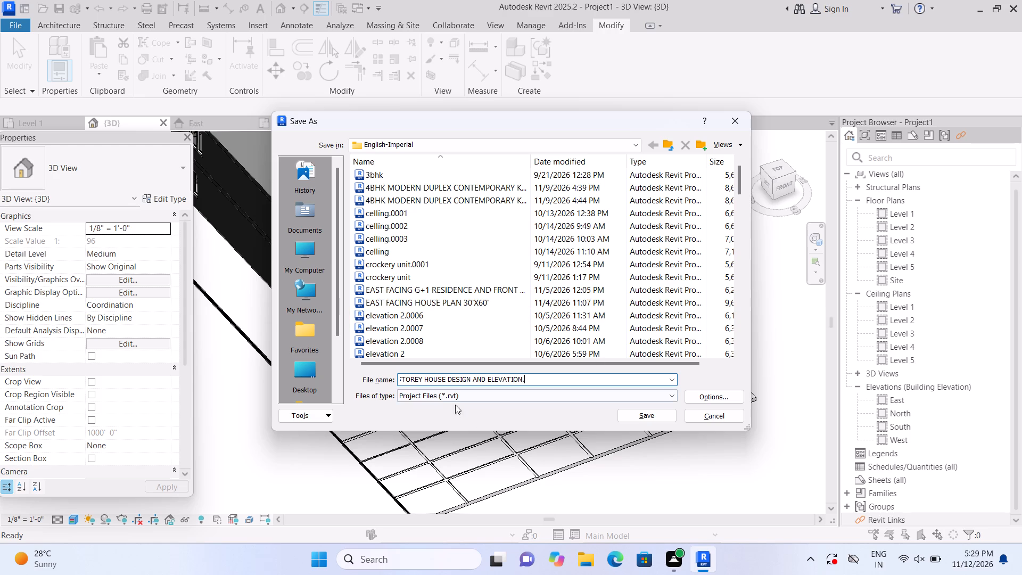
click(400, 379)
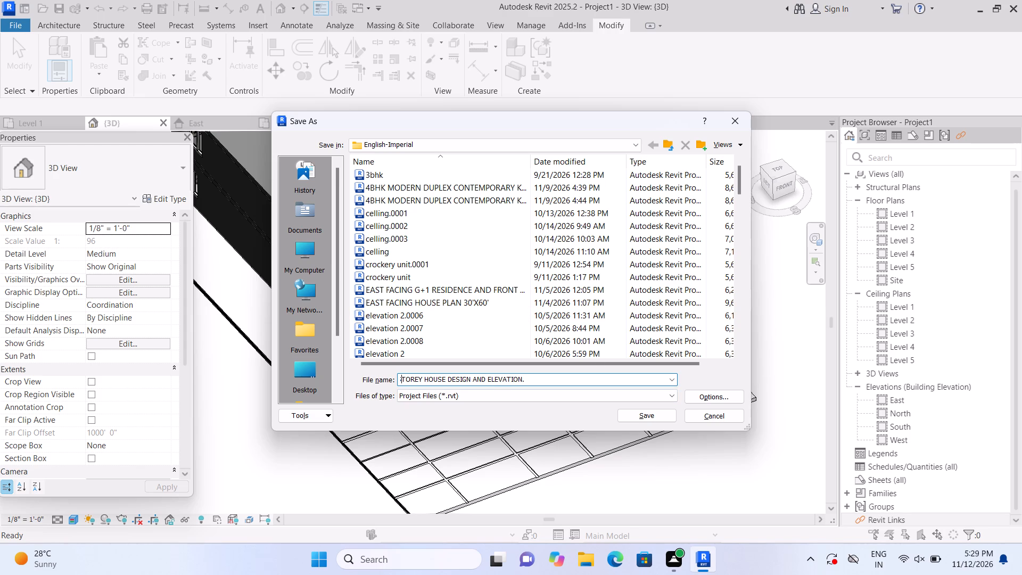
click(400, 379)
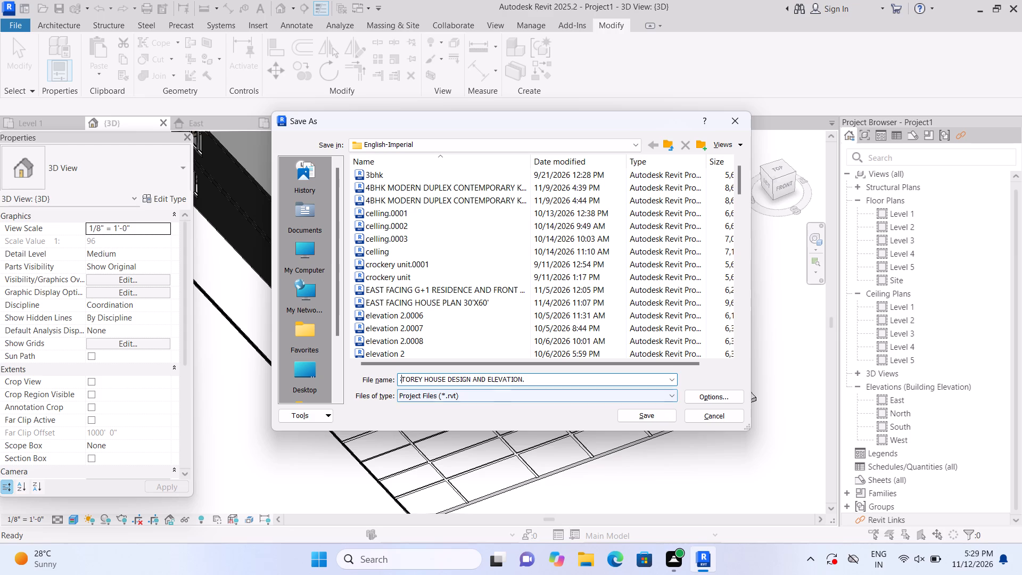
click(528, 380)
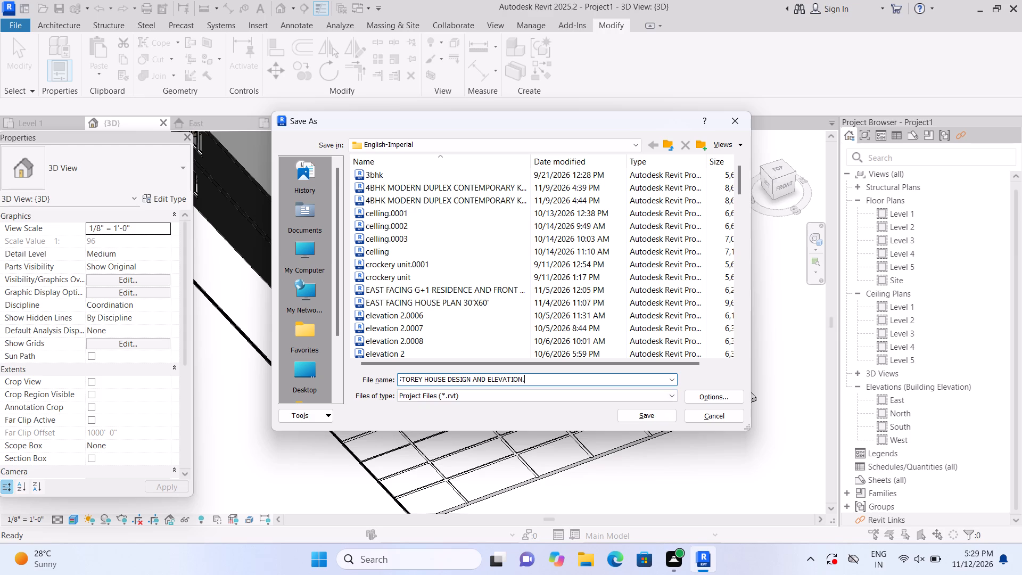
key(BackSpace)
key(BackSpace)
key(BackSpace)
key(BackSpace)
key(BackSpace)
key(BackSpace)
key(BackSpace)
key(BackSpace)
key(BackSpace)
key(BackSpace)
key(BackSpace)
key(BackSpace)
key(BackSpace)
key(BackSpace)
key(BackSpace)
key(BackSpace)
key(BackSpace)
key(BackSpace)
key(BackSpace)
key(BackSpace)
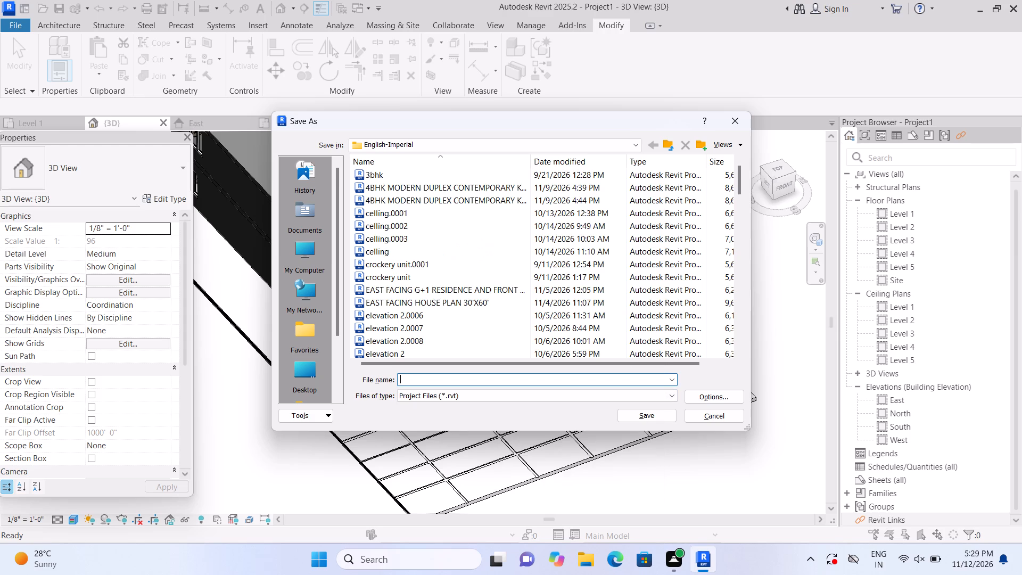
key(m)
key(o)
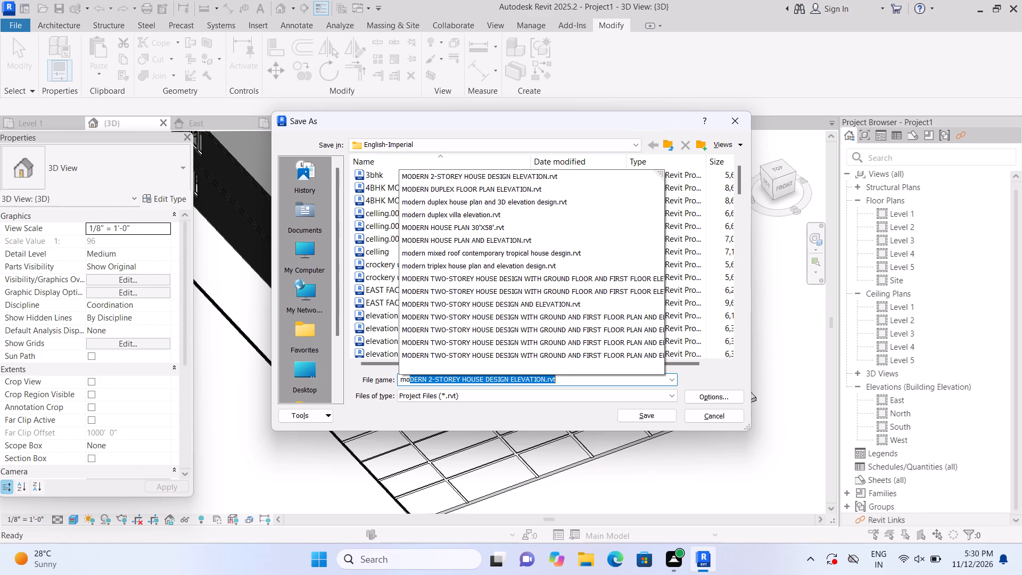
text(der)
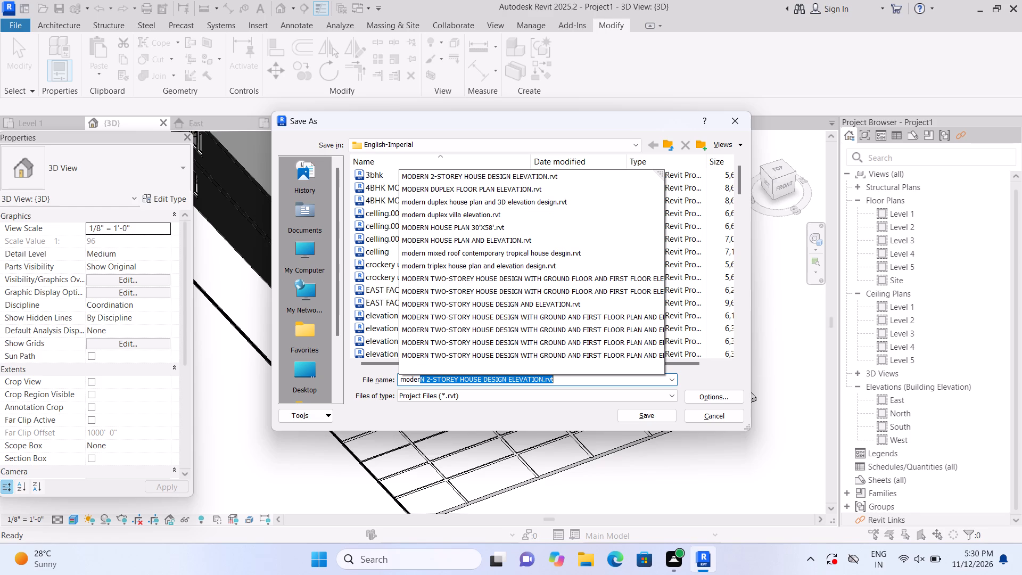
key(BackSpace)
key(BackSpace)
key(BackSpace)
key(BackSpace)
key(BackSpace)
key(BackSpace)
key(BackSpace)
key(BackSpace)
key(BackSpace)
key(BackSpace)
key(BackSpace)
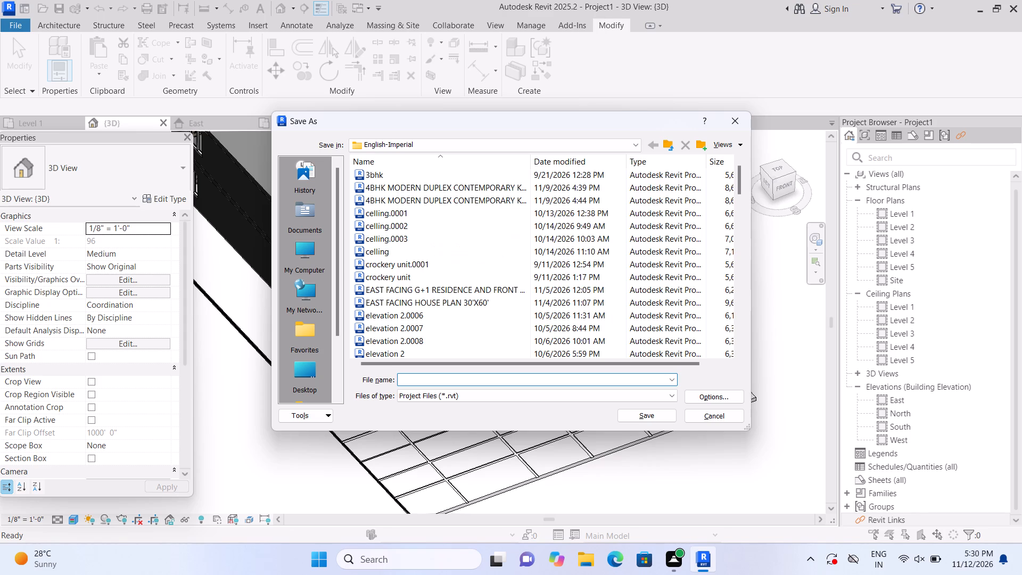
Name the project file MODERN TWO-STOREY HOUSE DESIGN AND ELEVATION.rvt and save it in the English-Imperial folder.
text(MODERN)
key(space)
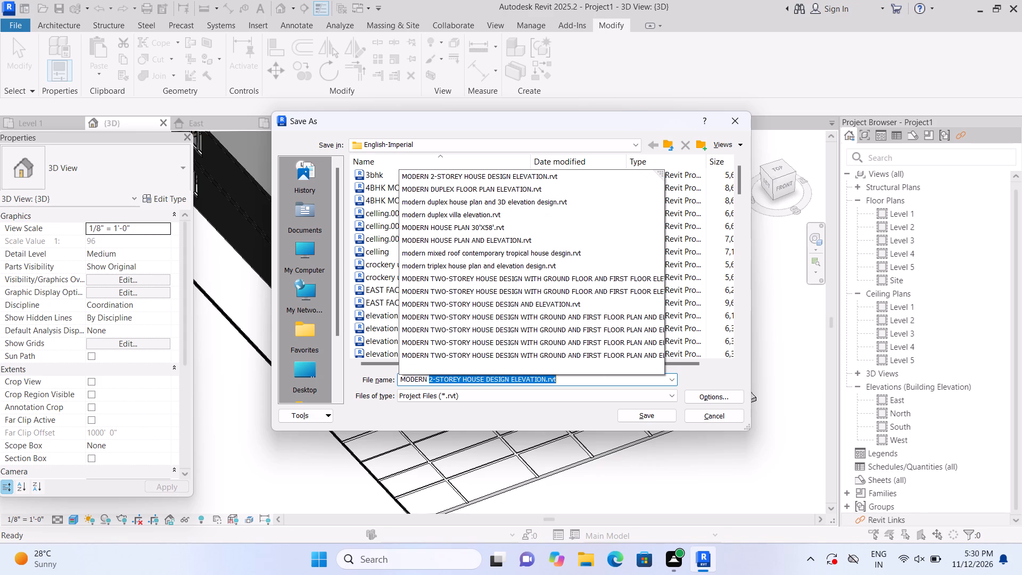
key(space)
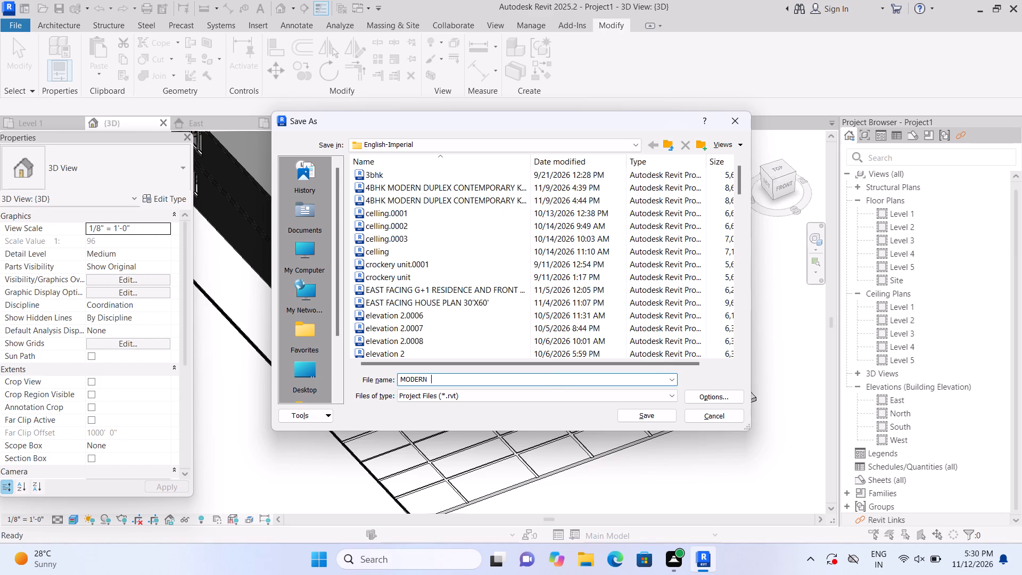
key(BackSpace)
text(TWO)
text(-STOREY)
key(space)
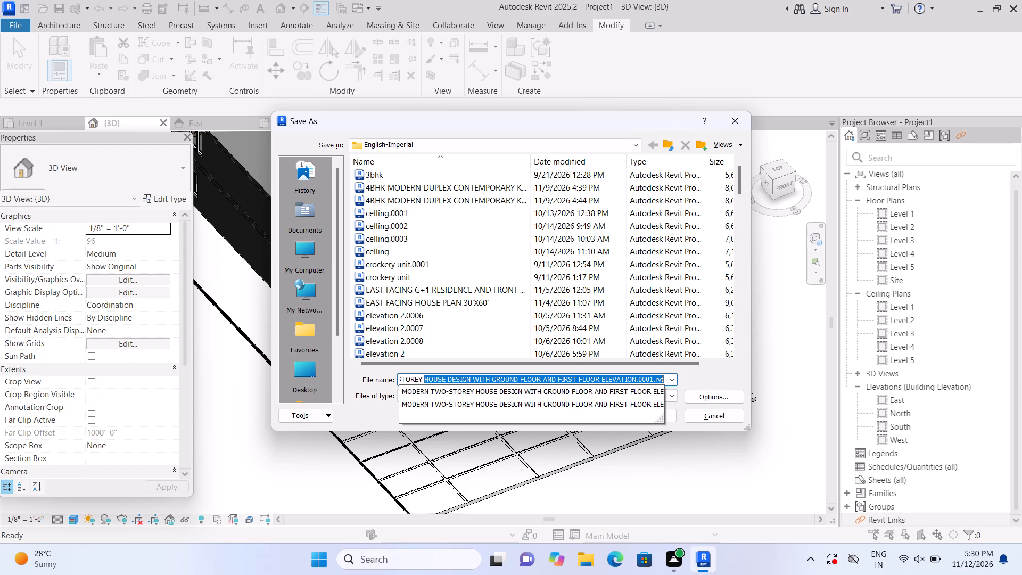
text(HOUSE)
key(space)
text(DES)
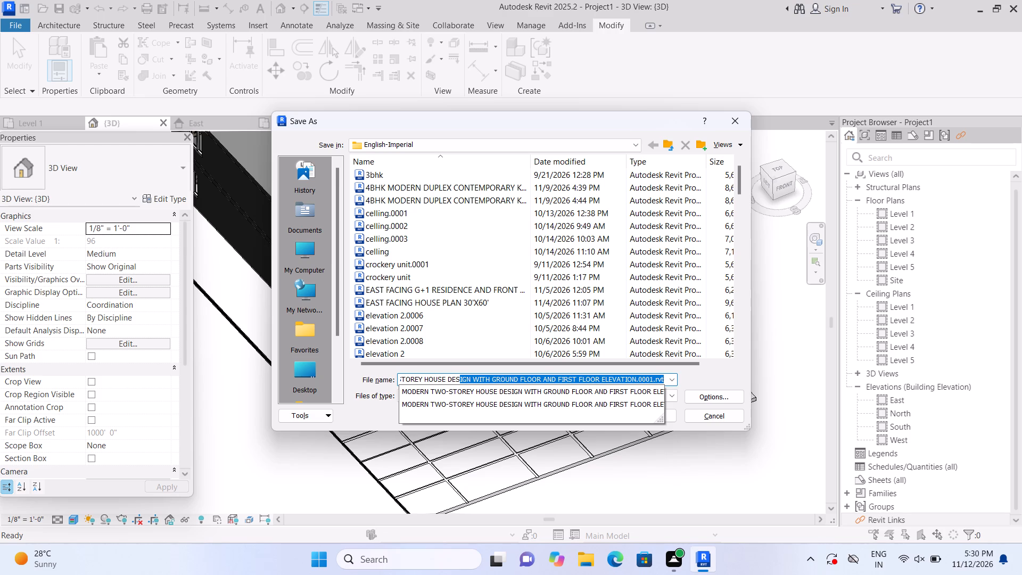
text(IGN)
key(space)
text(AND)
key(space)
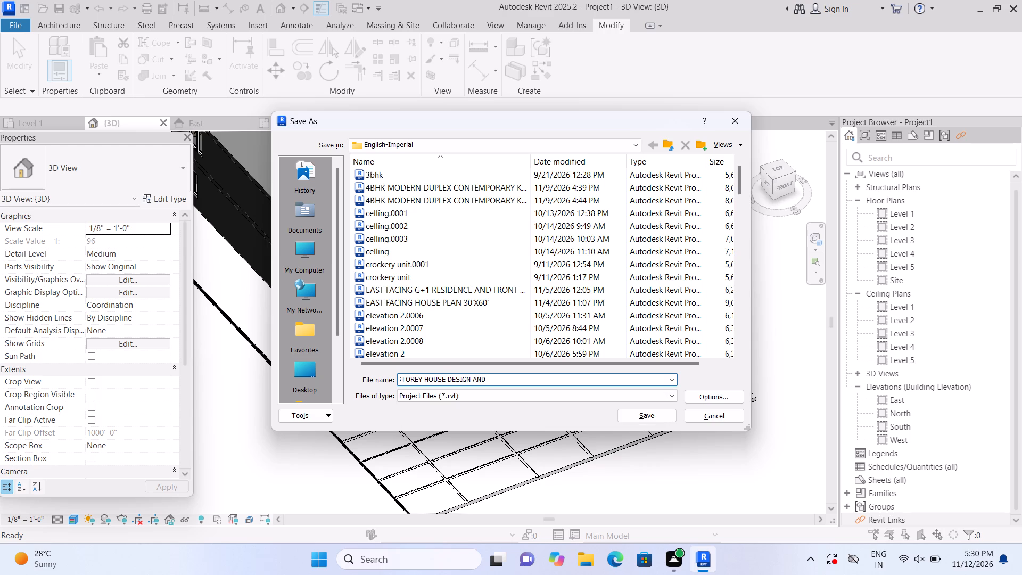
text(ELEVATION)
key(period)
key(r)
text(vt)
click(657, 415)
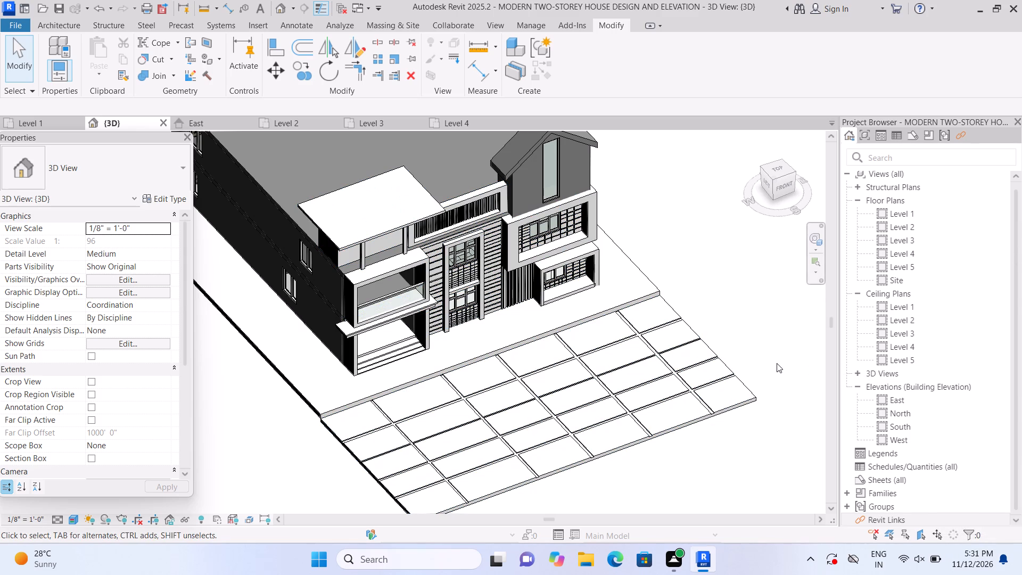
Print the current 3D view with Microsoft Print to PDF, saving it in Documents as modern two-storey house design and elevation.
key(ctrl+p)
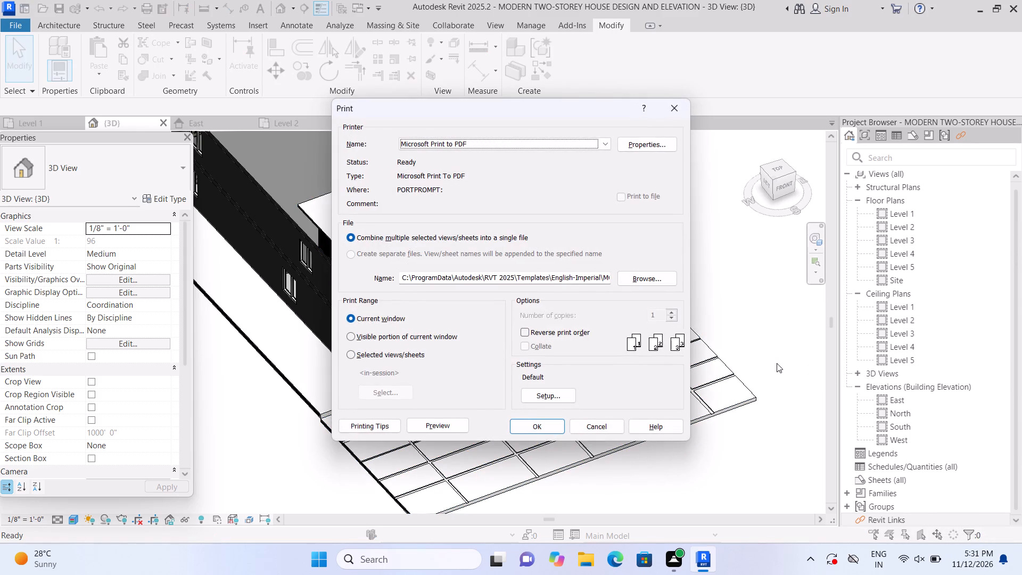
click(528, 423)
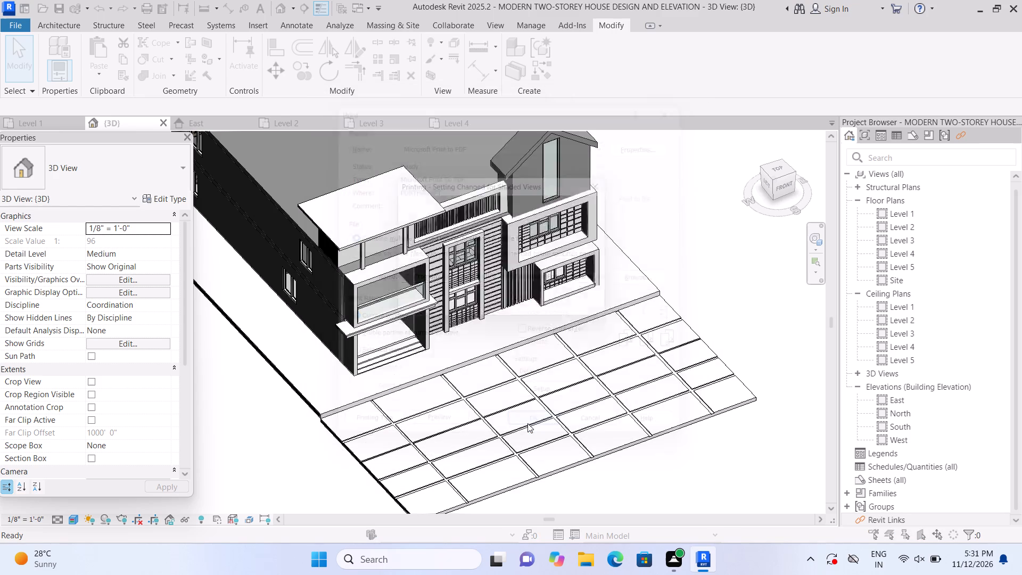
click(591, 309)
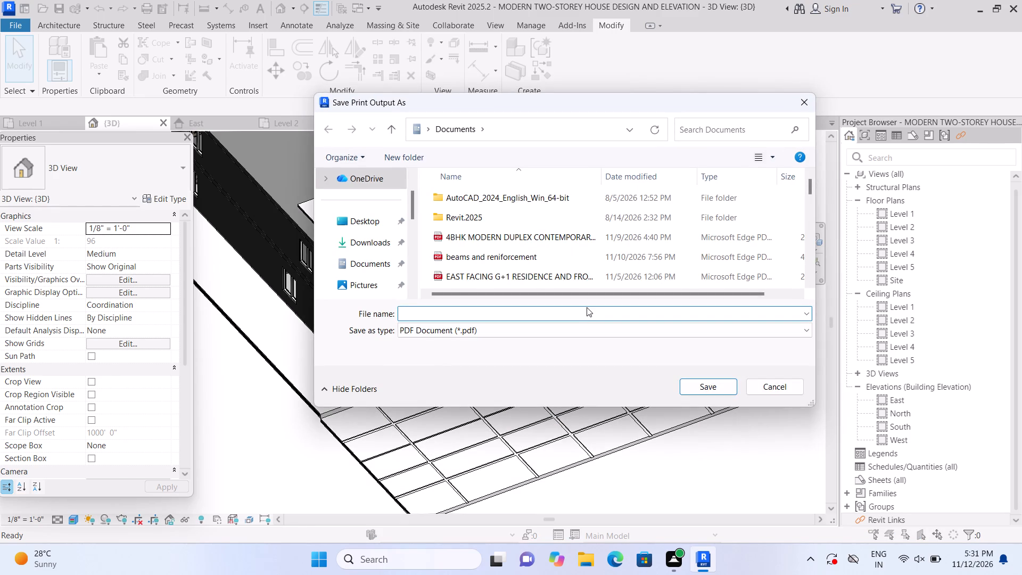
text(modern)
key(space)
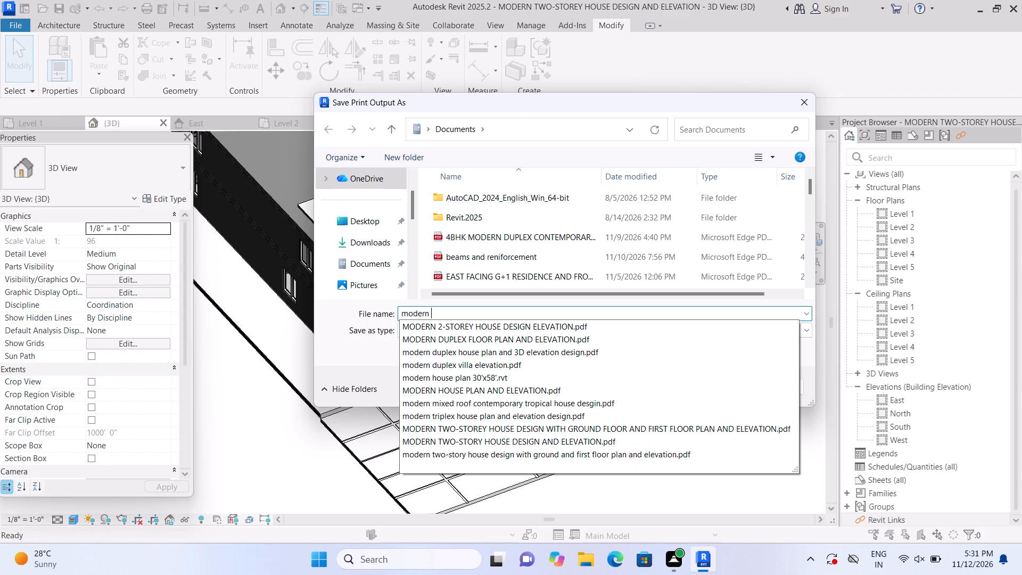
text(two)
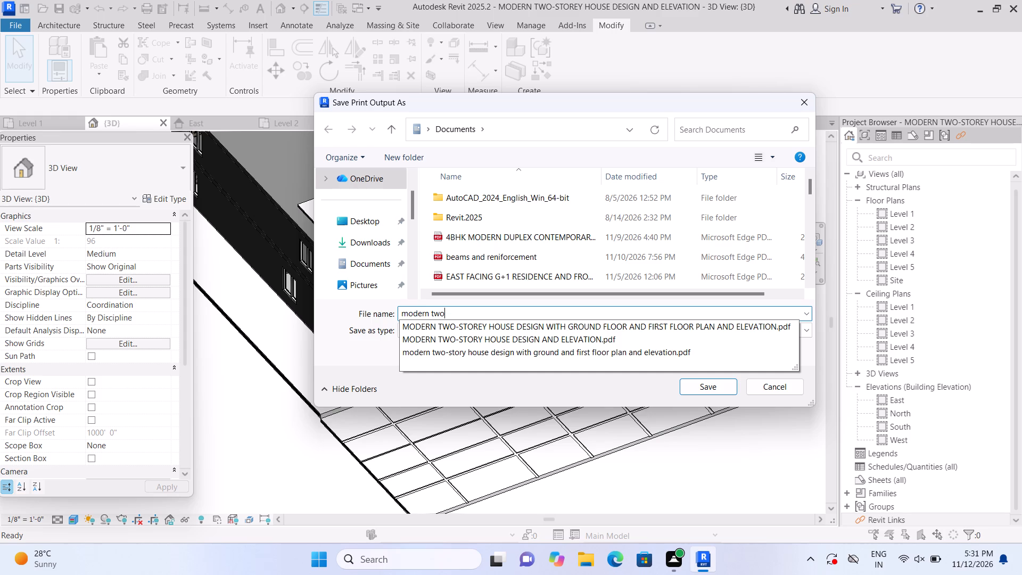
key(minus)
text(storey)
key(space)
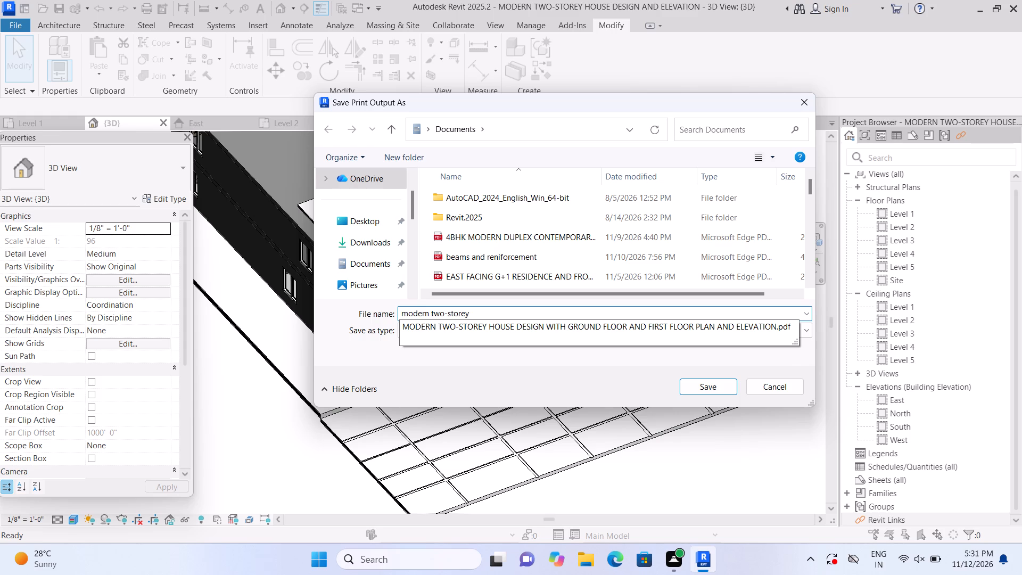
text(house)
key(space)
text(design)
key(space)
text(and)
key(space)
key(e)
text(le)
text(vation)
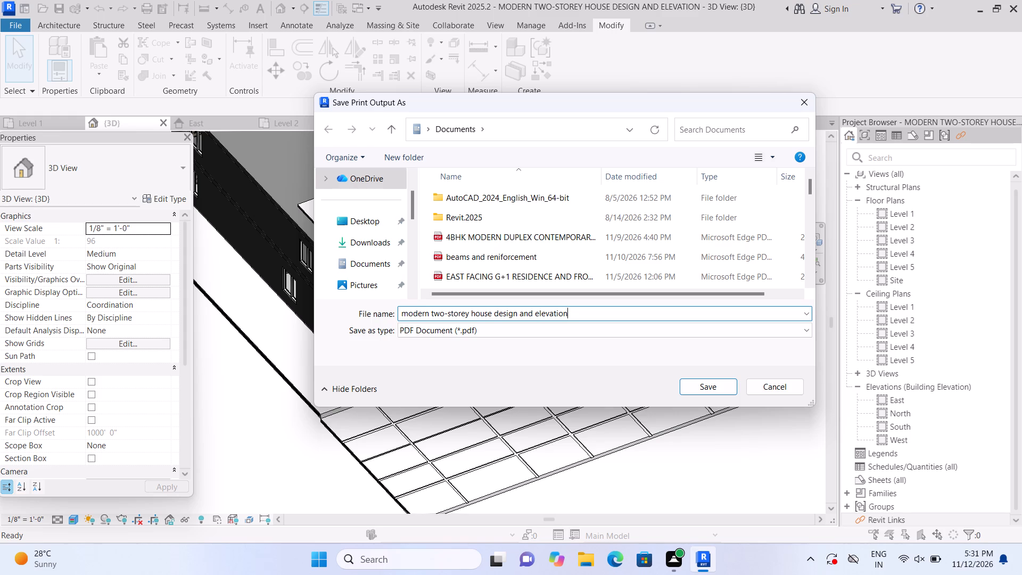
click(688, 384)
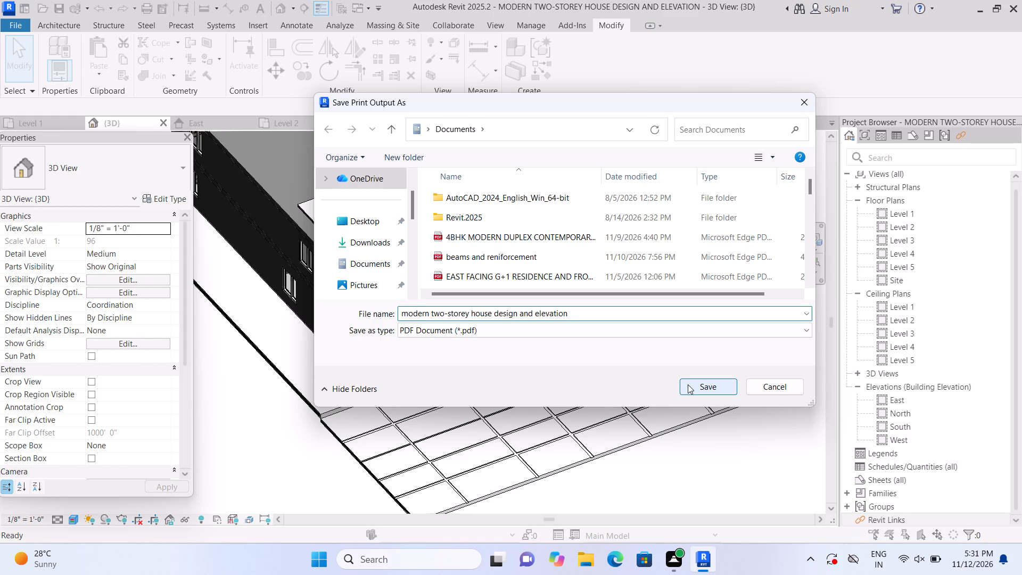
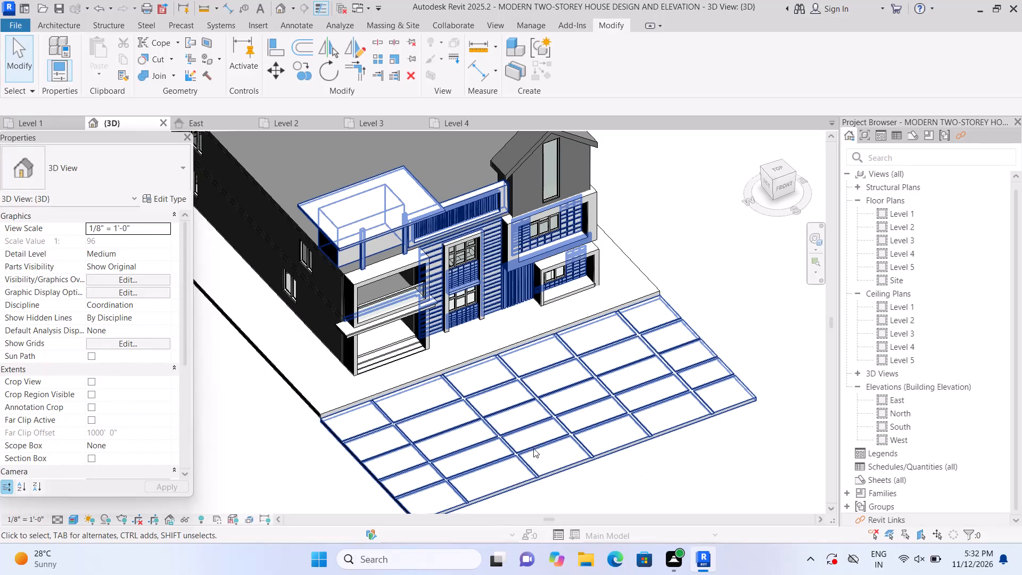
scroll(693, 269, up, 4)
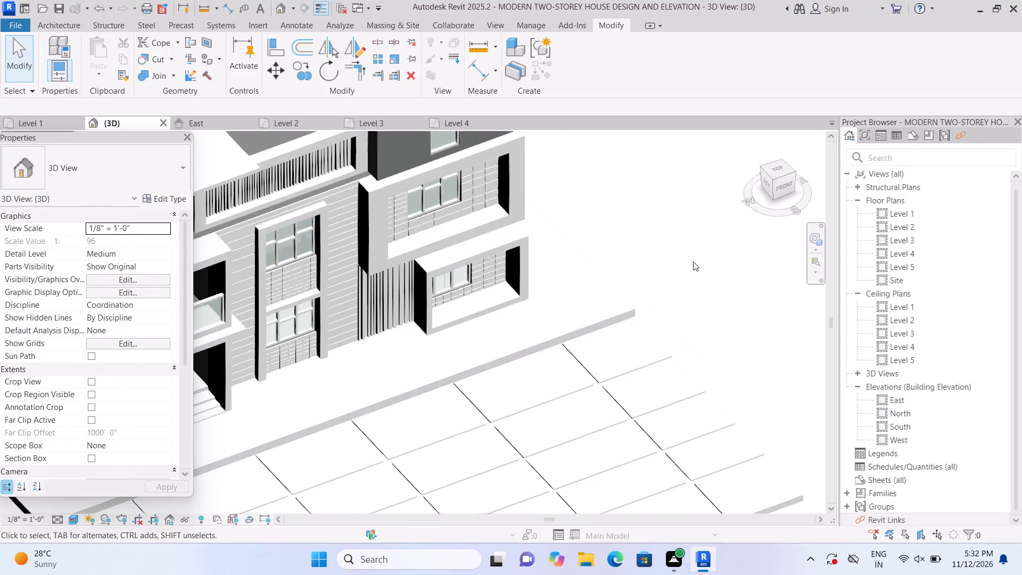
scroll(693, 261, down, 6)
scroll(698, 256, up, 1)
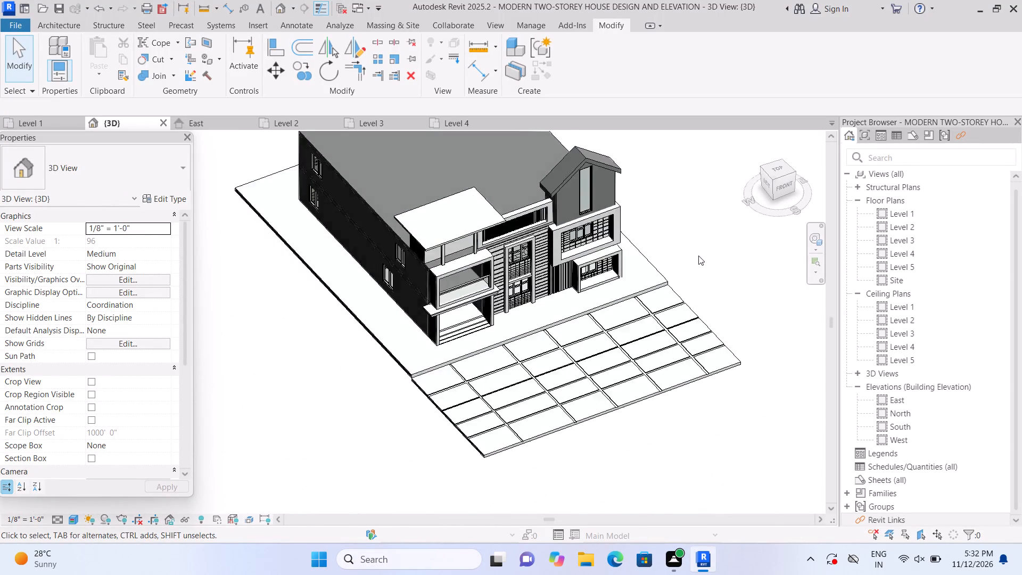